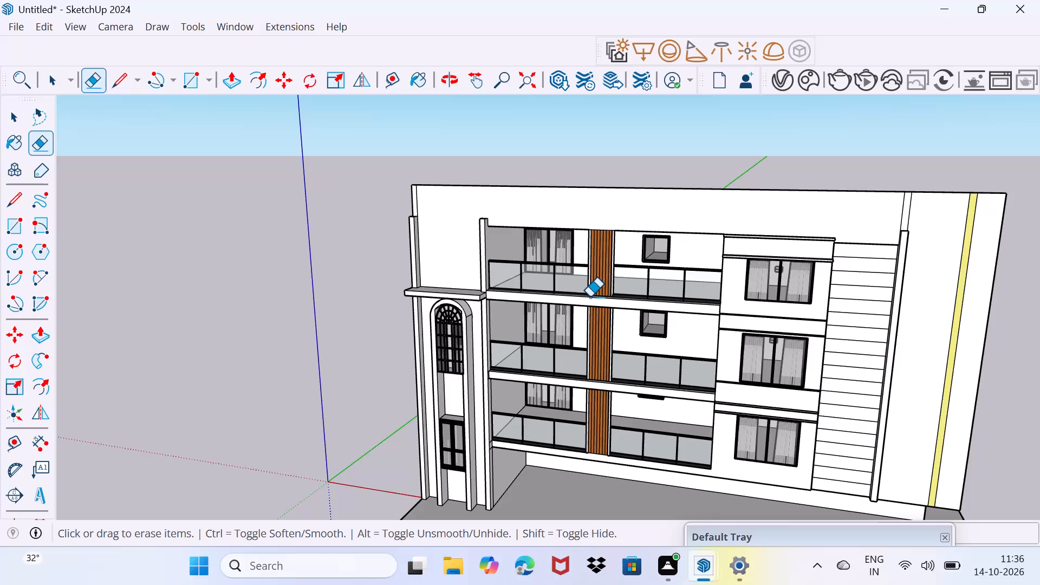
# Draw a small rectangle at the top of the outer pier's inner face, above the arched window's ledge.
pyautogui.press('space')
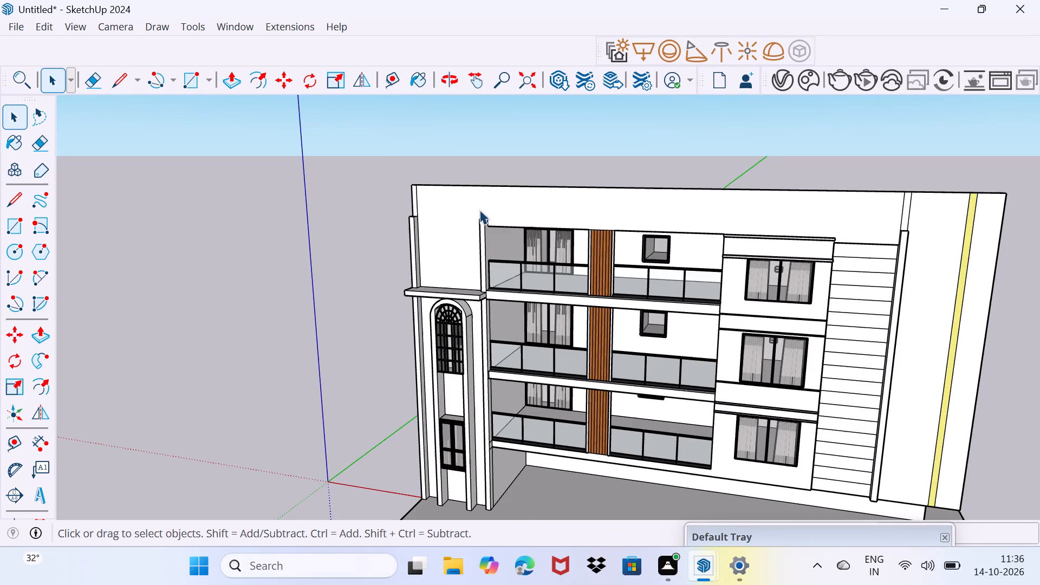
pyautogui.scroll(5, 479, 207)
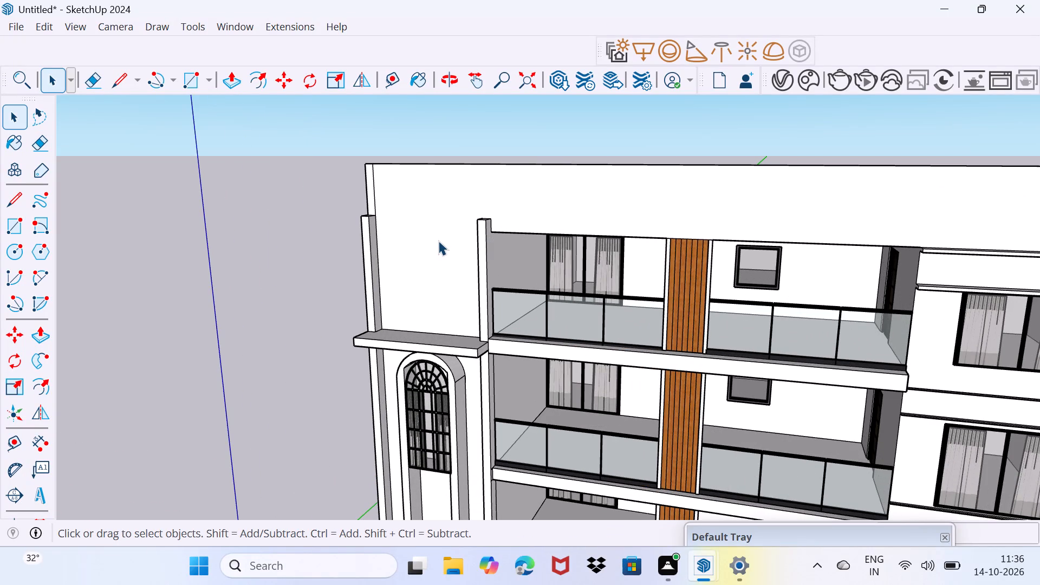
pyautogui.scroll(3, 376, 198)
pyautogui.moveTo(368, 242); pyautogui.dragTo(375, 248, button='middle')
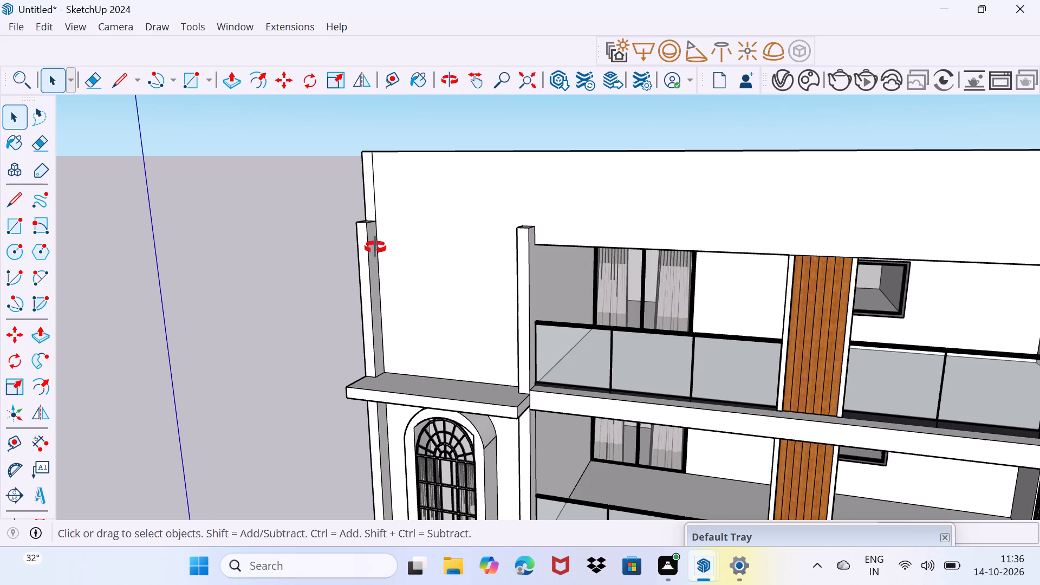
pyautogui.moveTo(375, 248); pyautogui.dragTo(493, 259, button='middle')
pyautogui.scroll(3, 356, 237)
pyautogui.moveTo(426, 261); pyautogui.dragTo(274, 229, button='middle')
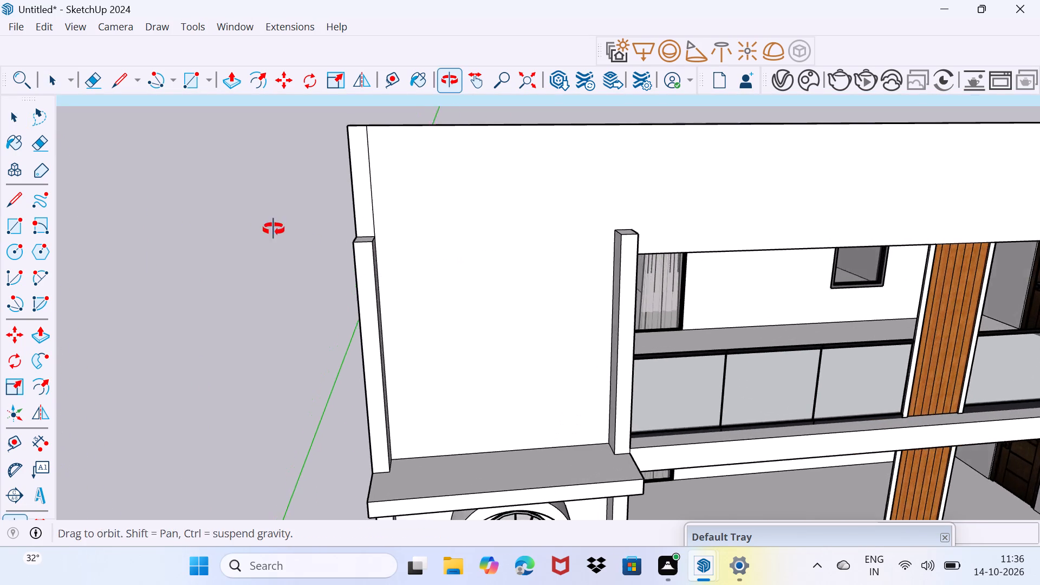
pyautogui.moveTo(274, 229); pyautogui.dragTo(229, 212, button='middle')
pyautogui.press('r')
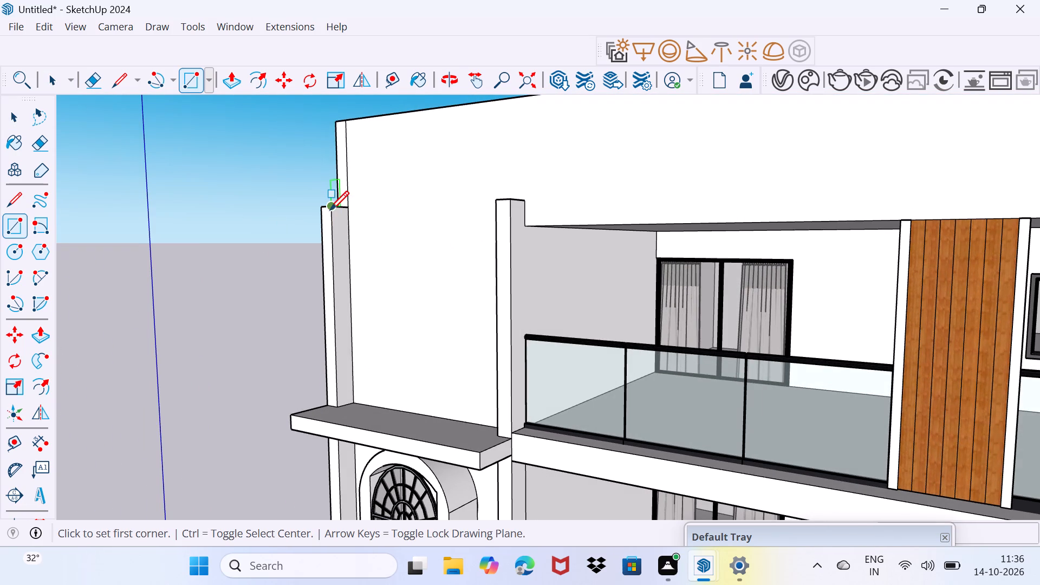
pyautogui.click(329, 210)
pyautogui.click(348, 233)
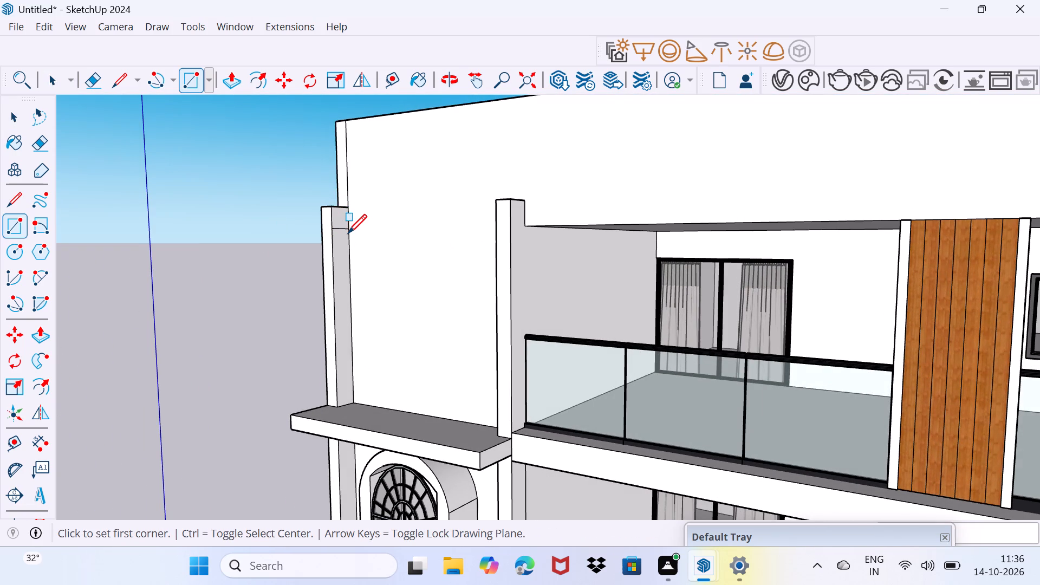
# Push/Pull the small rectangle across to the opposite pier as a top beam framing the wall above the arched window.
pyautogui.press('space')
pyautogui.click(338, 223)
pyautogui.moveTo(341, 222); pyautogui.dragTo(352, 223, button='middle')
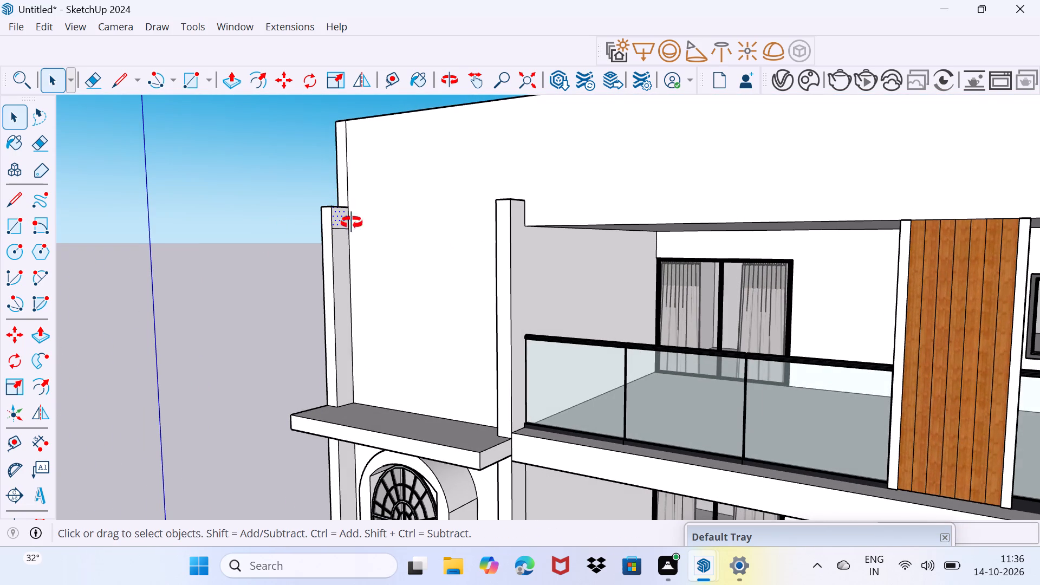
pyautogui.moveTo(352, 223); pyautogui.dragTo(412, 252, button='middle')
pyautogui.press('p')
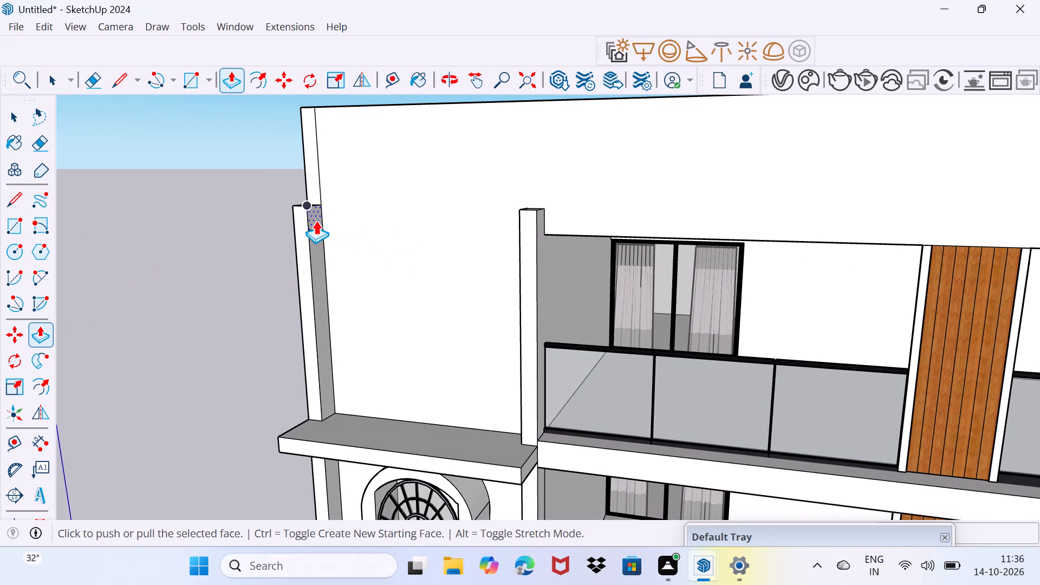
pyautogui.click(316, 220)
pyautogui.click(528, 246)
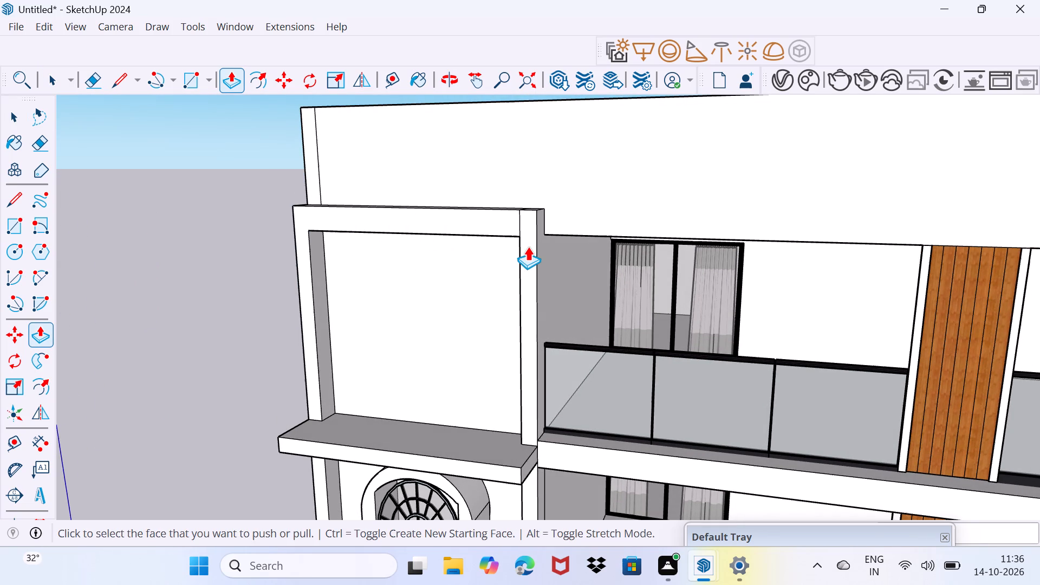
pyautogui.press('space')
# Erase the seam lines on the top and front where the new beam meets the pier beside the balconies.
pyautogui.moveTo(528, 238); pyautogui.dragTo(556, 368, button='middle')
pyautogui.scroll(6, 519, 276)
pyautogui.press('e')
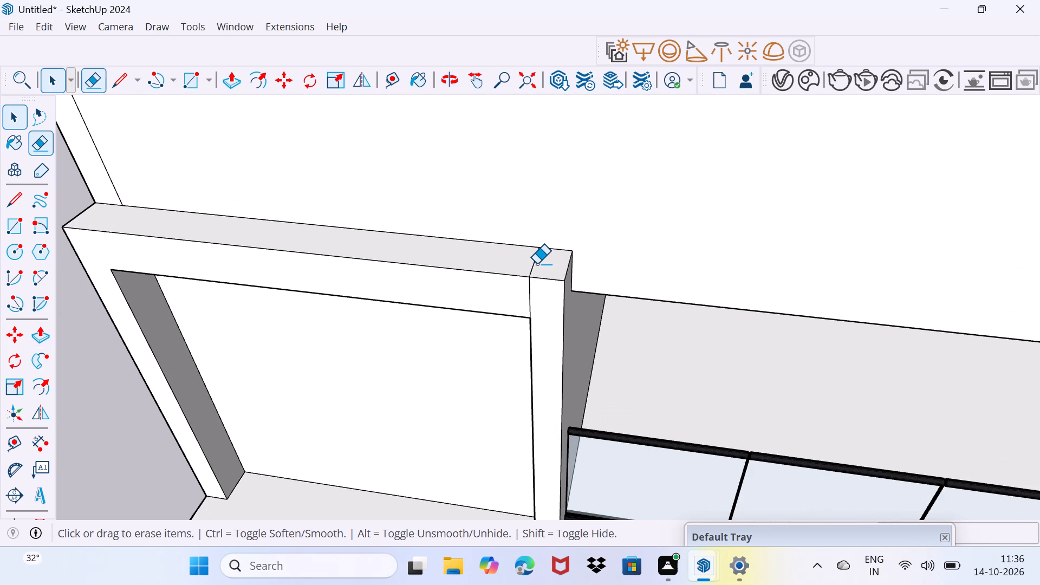
pyautogui.click(537, 264)
pyautogui.click(529, 295)
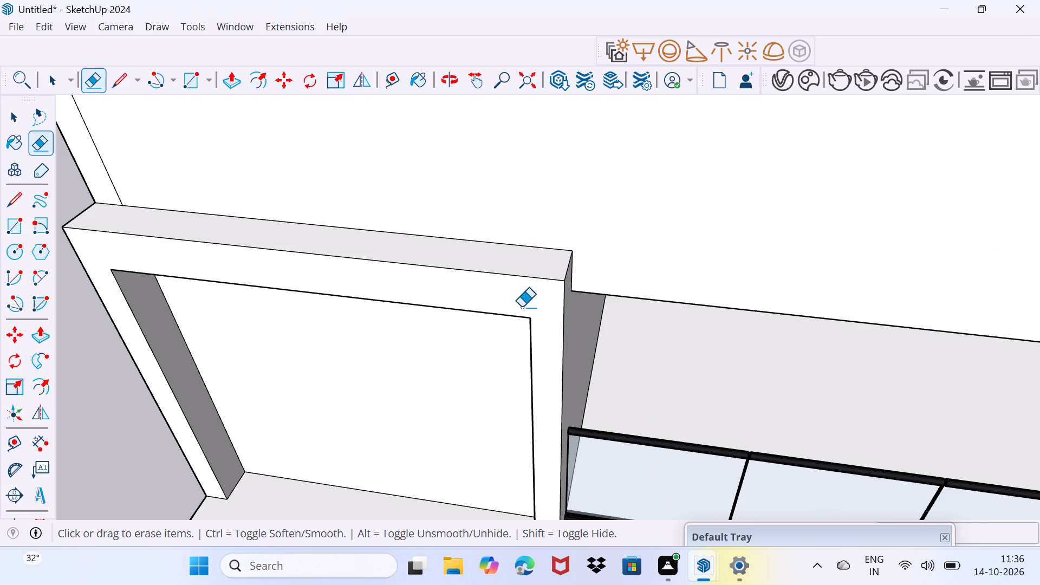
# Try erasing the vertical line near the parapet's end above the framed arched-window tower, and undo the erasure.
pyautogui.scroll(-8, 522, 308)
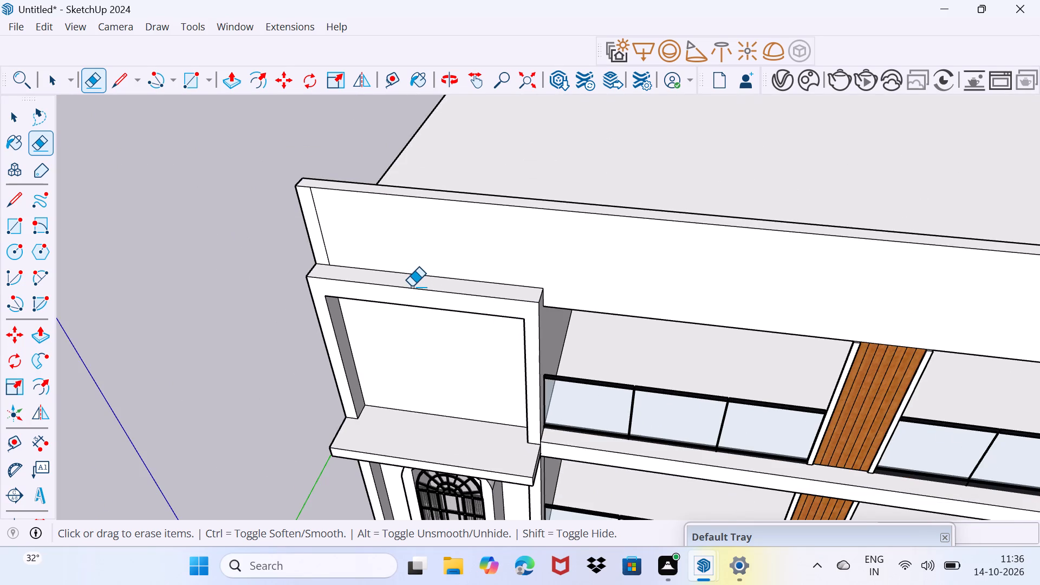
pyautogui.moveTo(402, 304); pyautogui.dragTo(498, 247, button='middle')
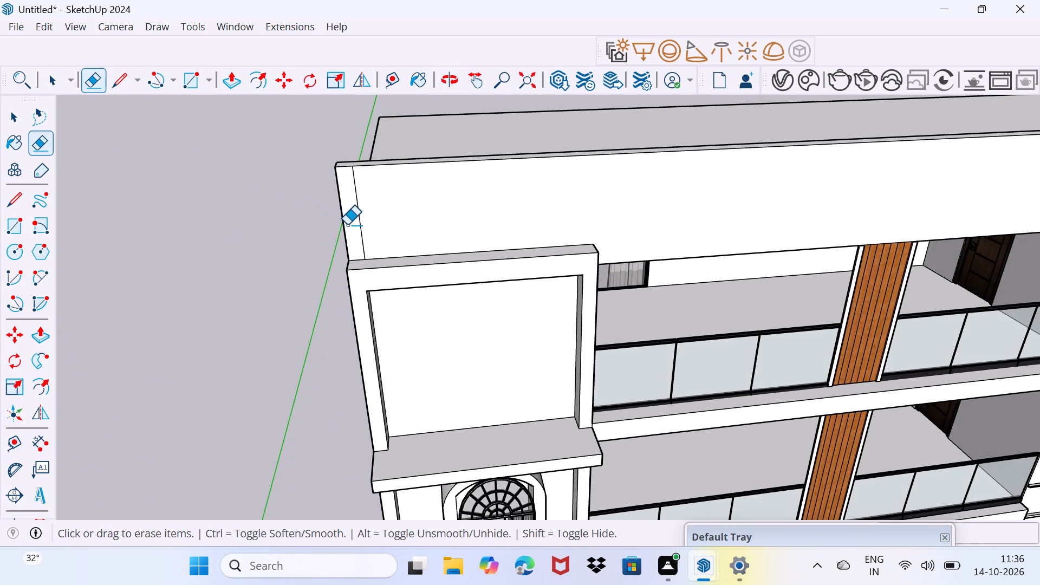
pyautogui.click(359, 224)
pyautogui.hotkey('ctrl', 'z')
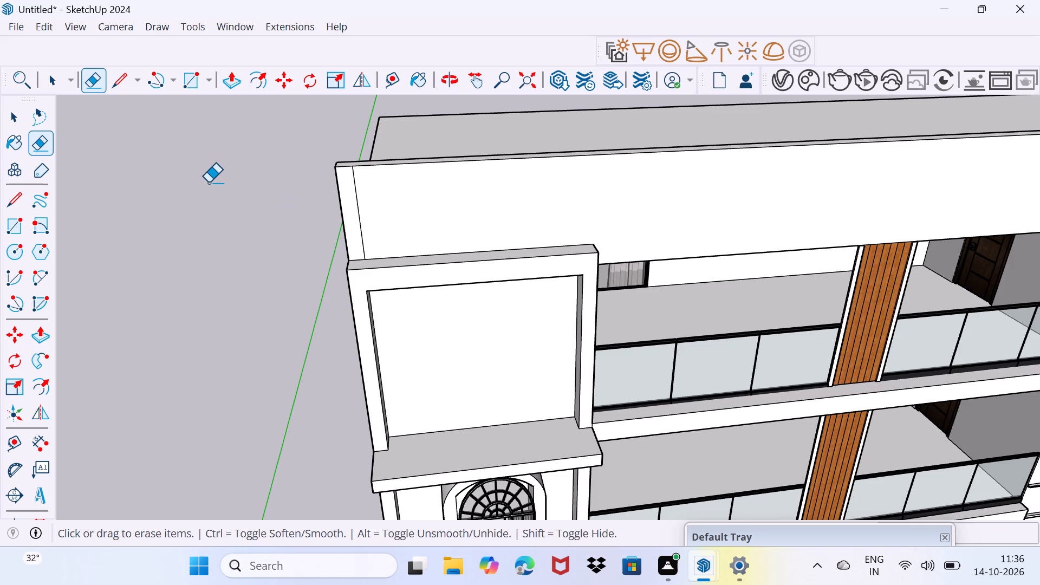
# Move the vertical line near the parapet's end farther inward along the front face above the arched-window tower.
pyautogui.press('space')
pyautogui.scroll(-3, 190, 187)
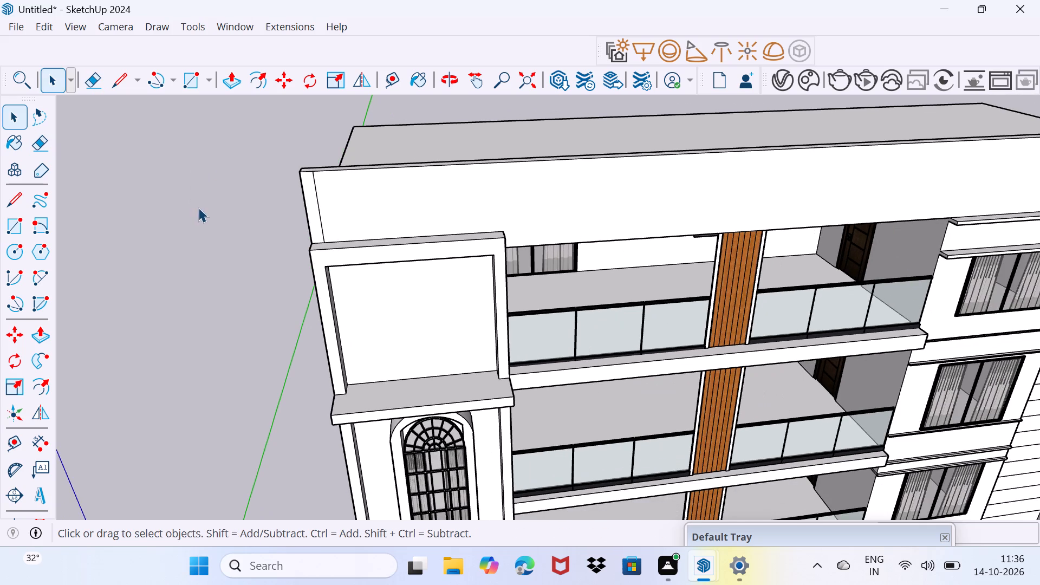
pyautogui.moveTo(198, 207); pyautogui.dragTo(192, 179, button='middle')
pyautogui.scroll(-1, 192, 179)
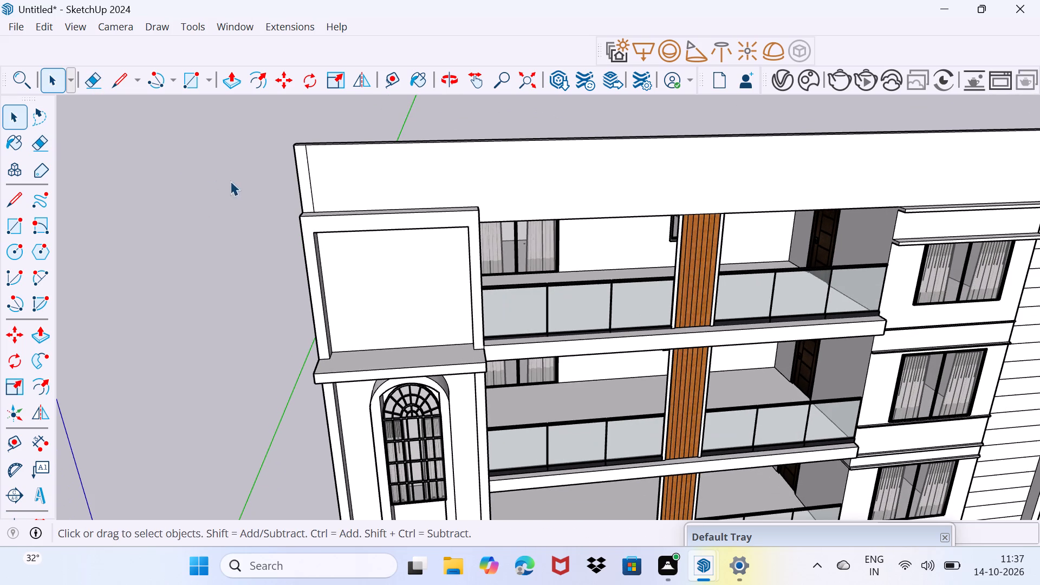
pyautogui.keyDown('shift'); pyautogui.moveTo(338, 204); pyautogui.dragTo(188, 214, button='middle'); pyautogui.keyUp('shift')
pyautogui.keyDown('shift'); pyautogui.moveTo(288, 212); pyautogui.dragTo(256, 212, button='middle'); pyautogui.keyUp('shift')
pyautogui.press('l')
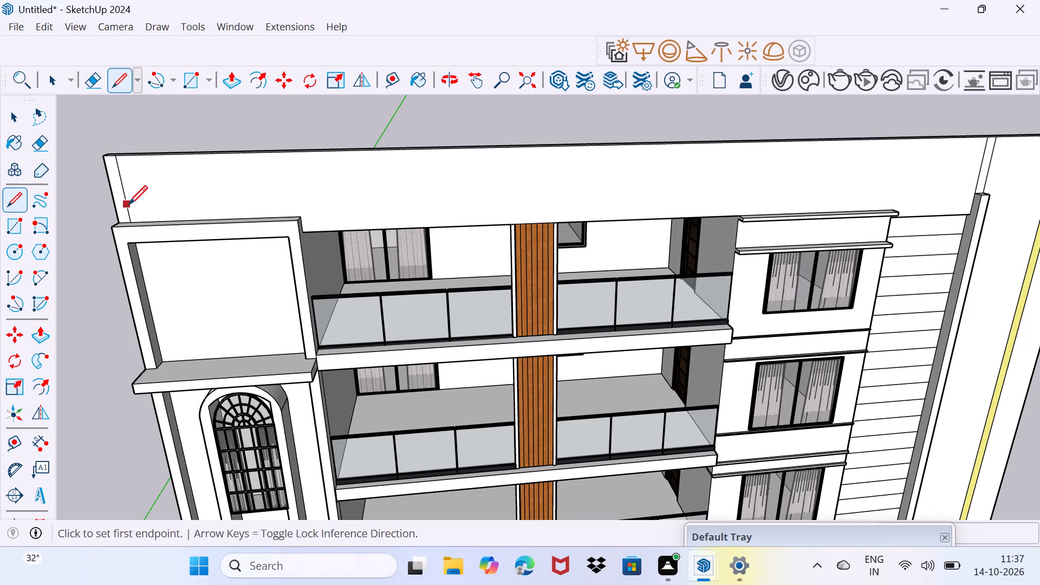
pyautogui.press('space')
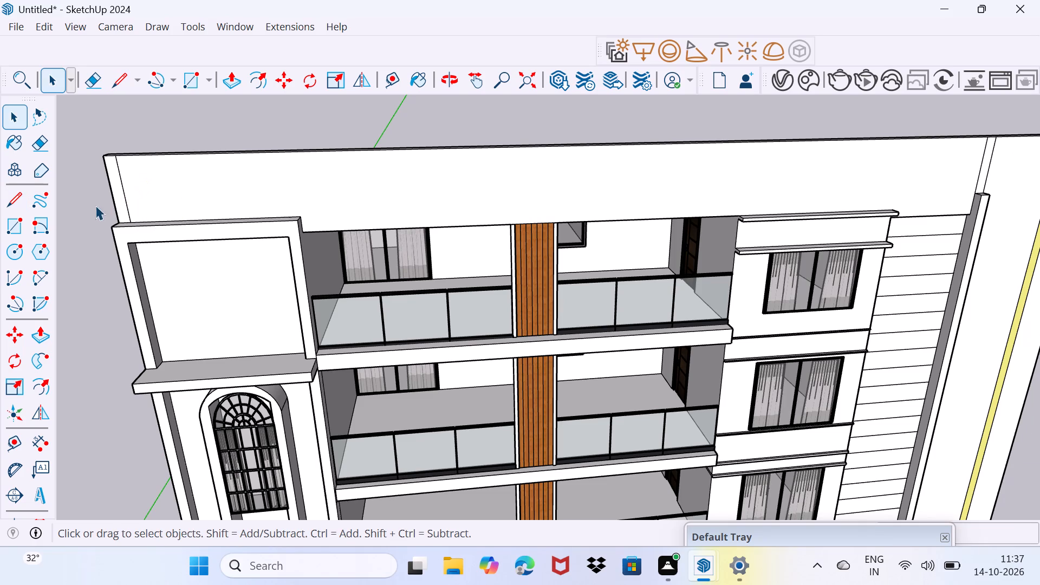
pyautogui.click(126, 198)
pyautogui.scroll(3, 125, 204)
pyautogui.press('m')
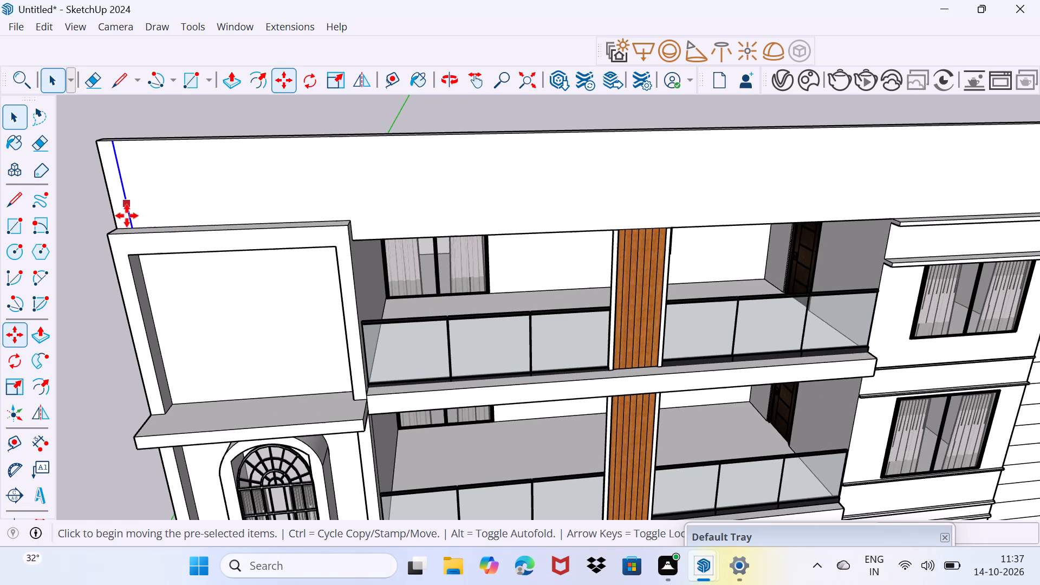
pyautogui.click(128, 229)
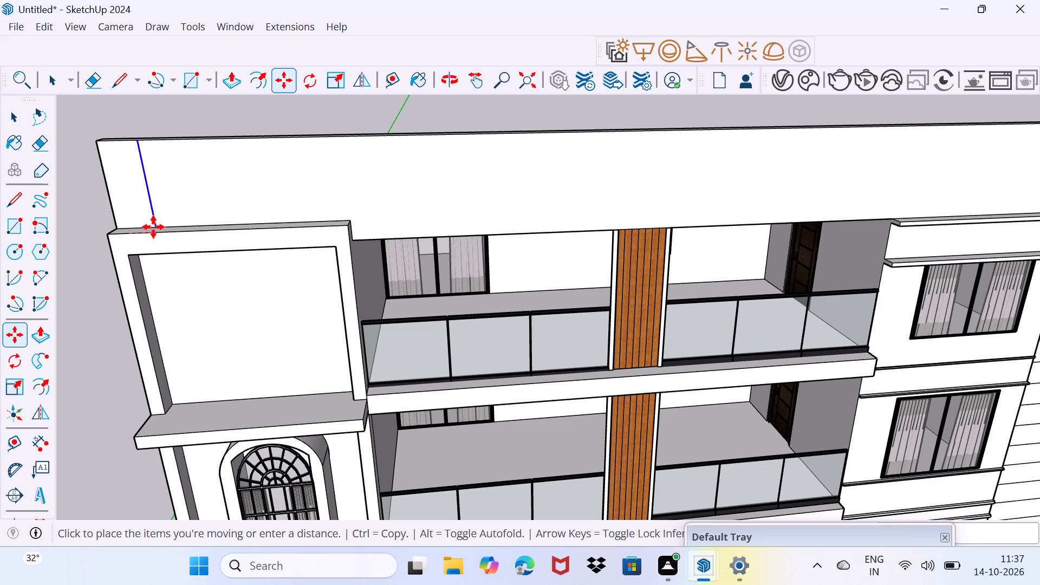
pyautogui.click(183, 229)
pyautogui.press('space')
pyautogui.moveTo(211, 216); pyautogui.dragTo(222, 190)
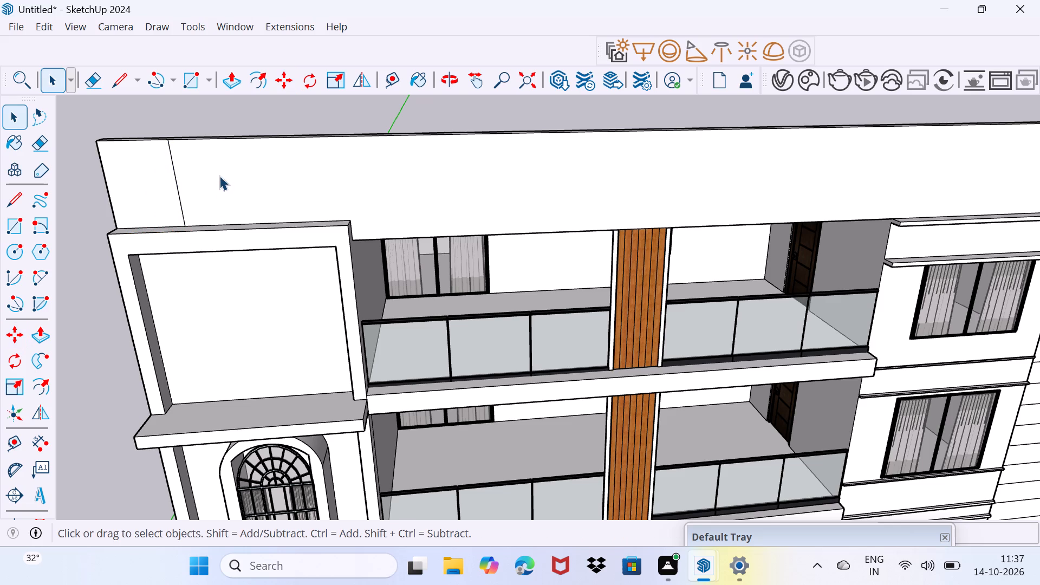
# Draw a line along the parapet's front face from the moved vertical line to the farther vertical line above the banded bay's pier.
pyautogui.scroll(-2, 213, 179)
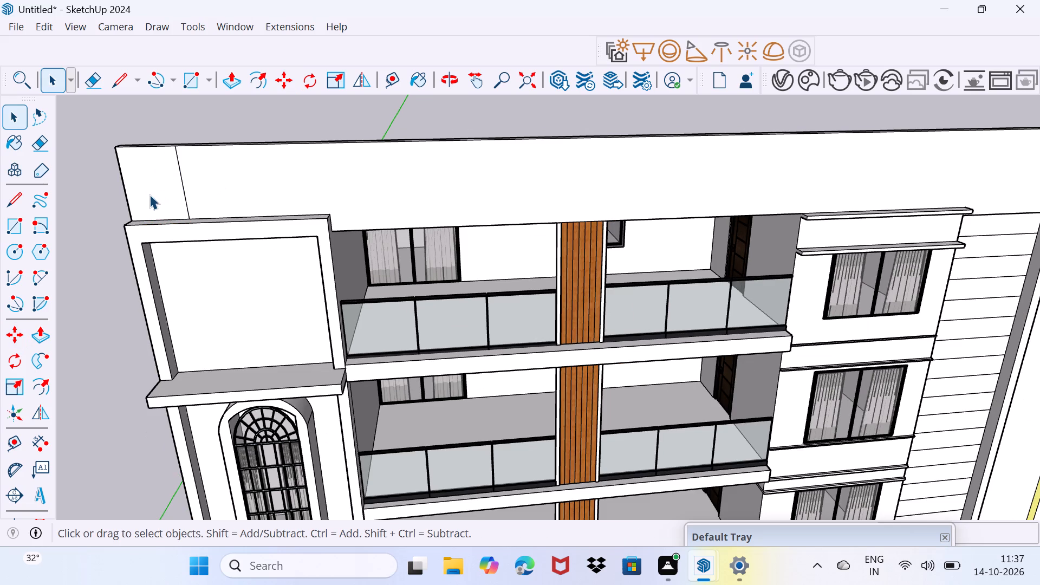
pyautogui.press('l')
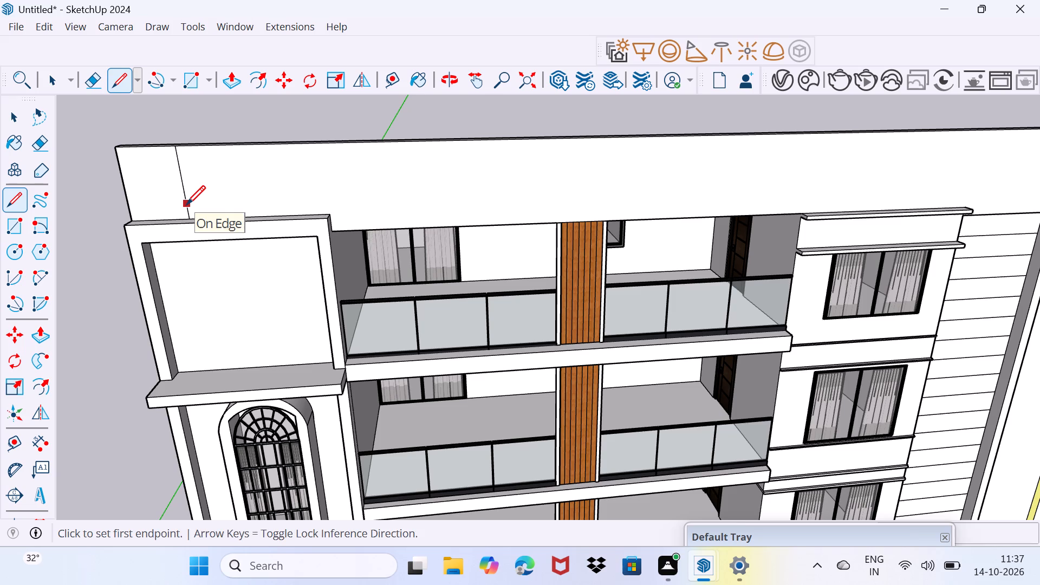
pyautogui.click(186, 204)
pyautogui.scroll(-3, 608, 201)
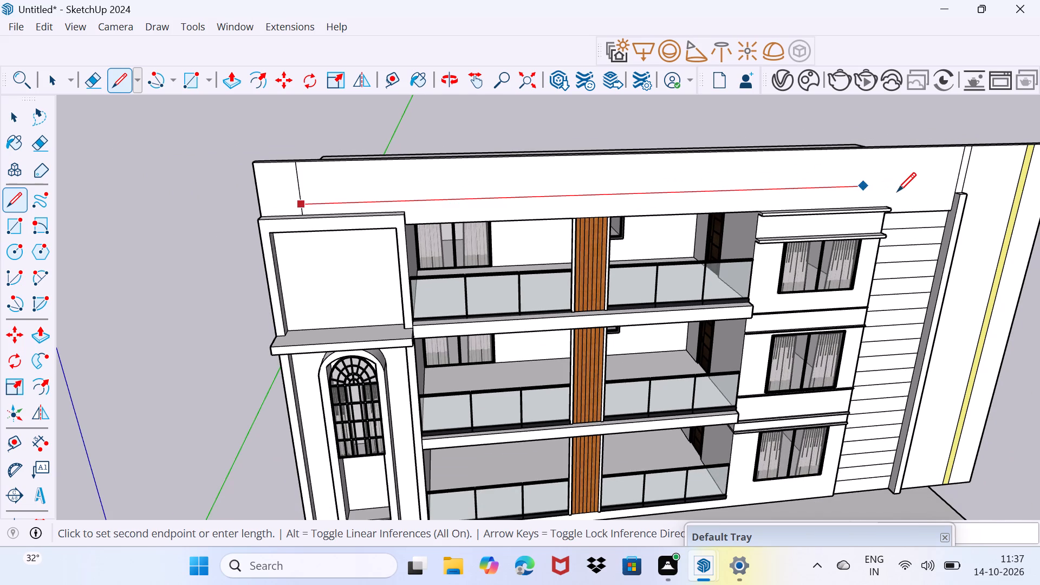
pyautogui.click(968, 181)
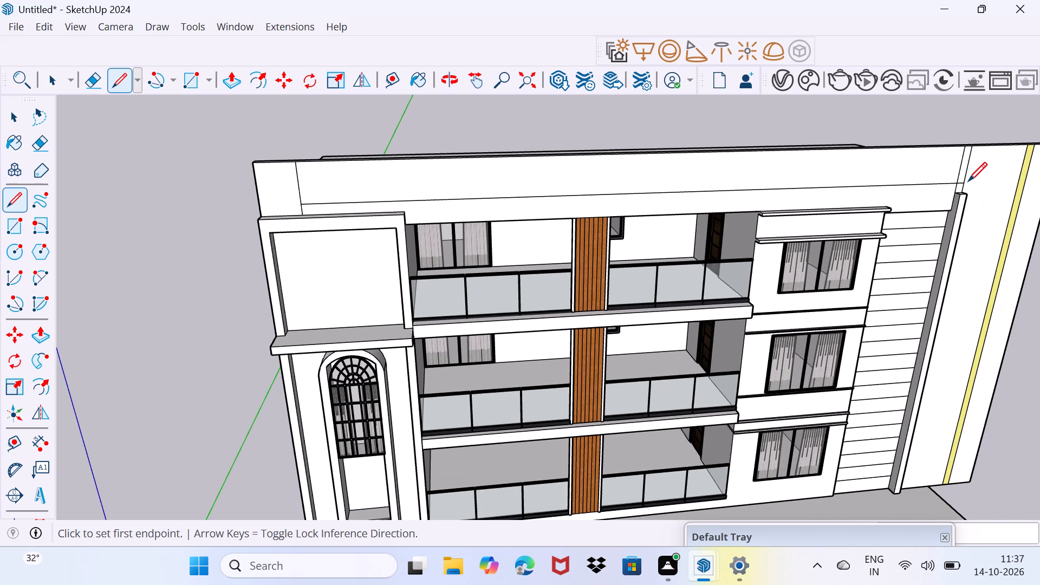
# Copy the long line on the parapet's front face a short distance upward, parallel to the original.
pyautogui.press('space')
pyautogui.click(655, 193)
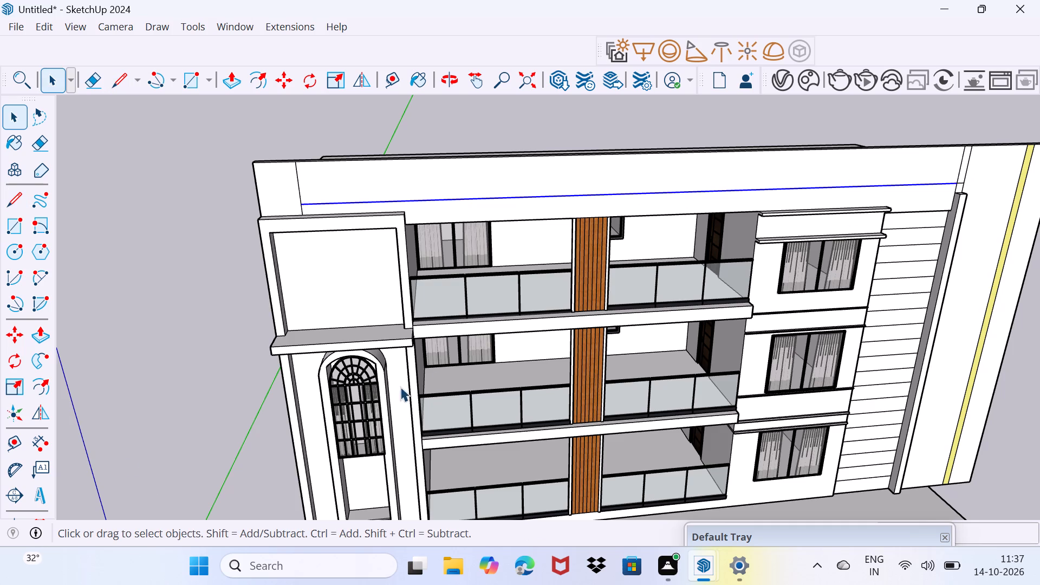
pyautogui.moveTo(502, 362); pyautogui.dragTo(184, 453, button='middle')
pyautogui.scroll(1, 498, 314)
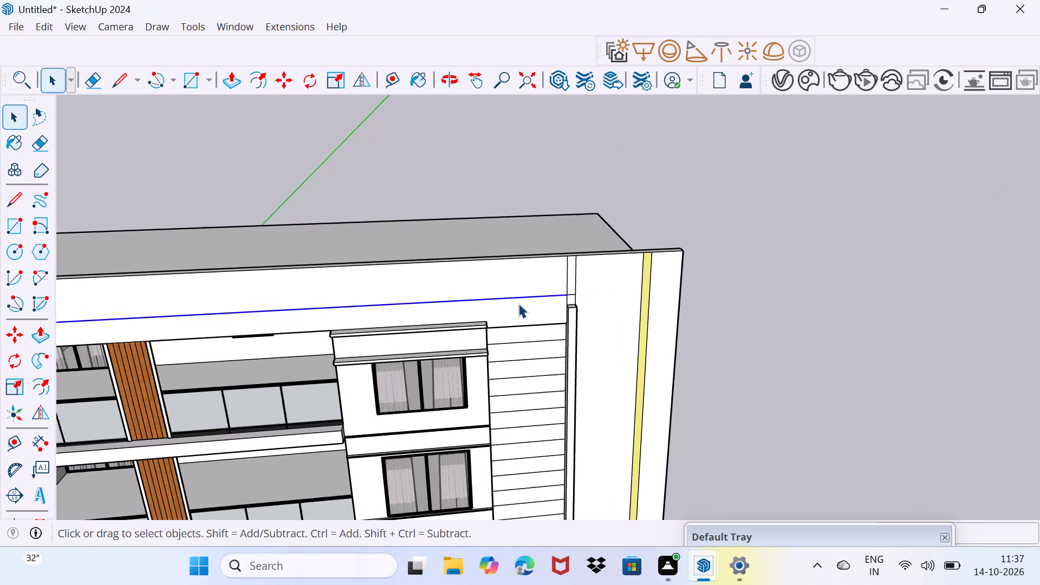
pyautogui.scroll(2, 518, 303)
pyautogui.scroll(3, 565, 292)
pyautogui.press('m')
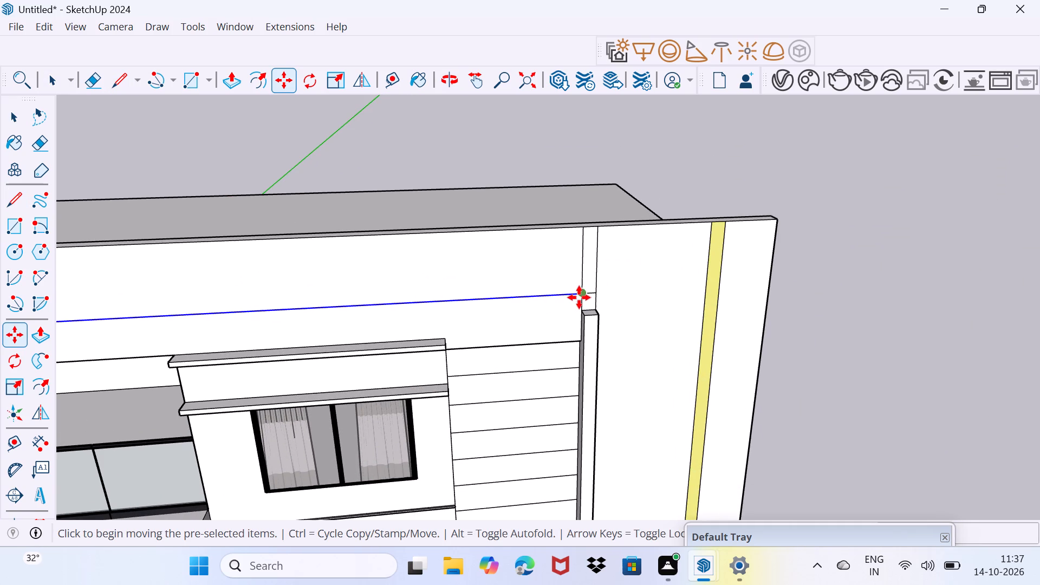
pyautogui.click(578, 297)
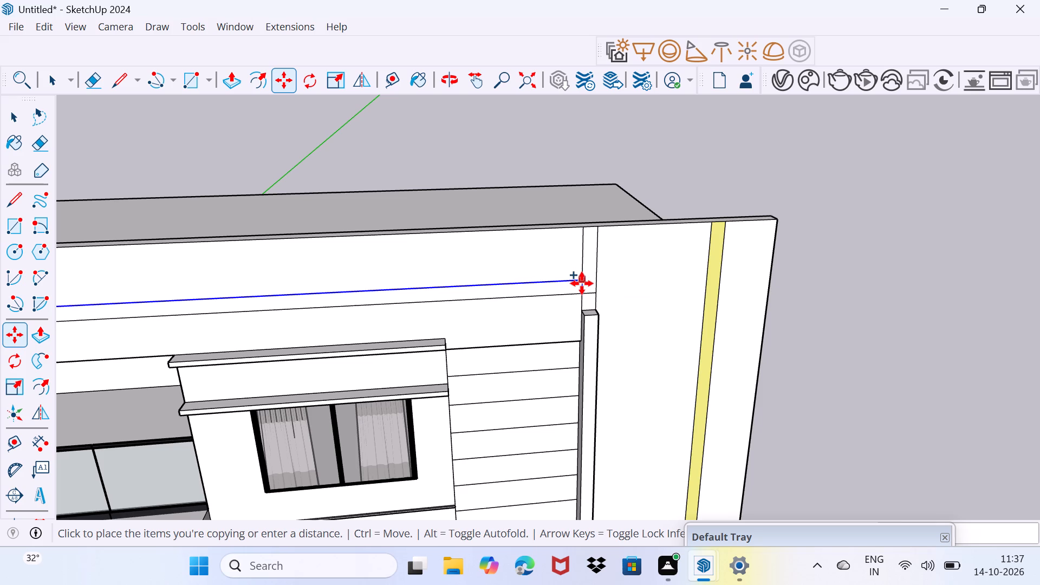
pyautogui.click(582, 280)
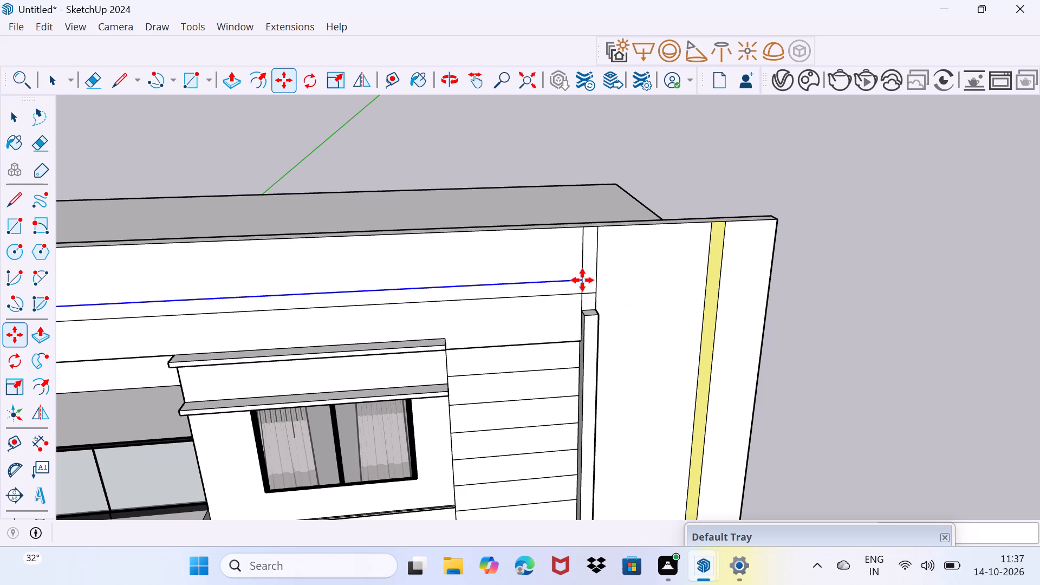
pyautogui.press('space')
# Erase the original lower line with its short end piece, and the inner vertical line above the banded bay's pier.
pyautogui.scroll(2, 523, 337)
pyautogui.press('e')
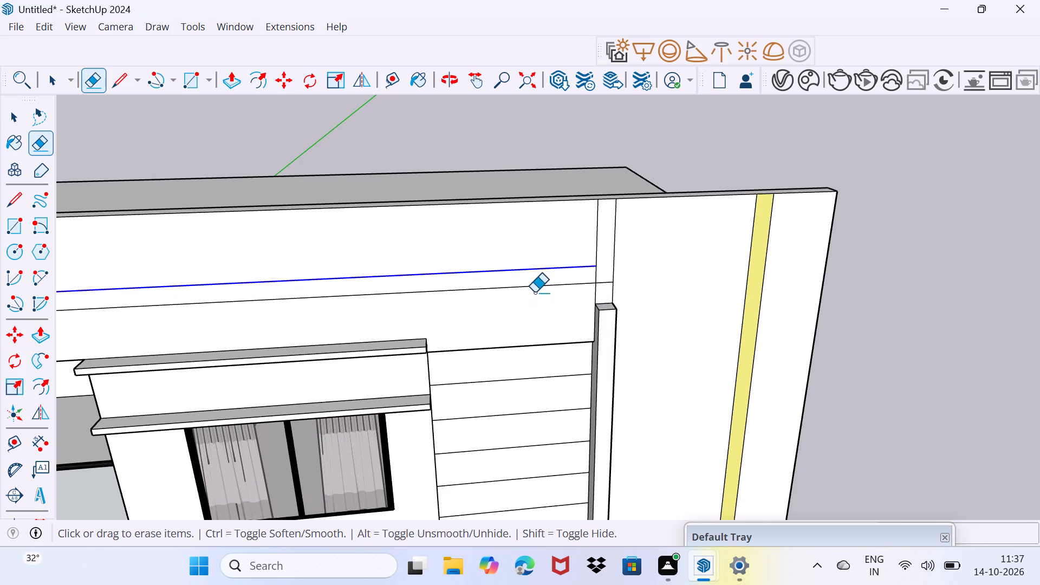
pyautogui.moveTo(538, 285); pyautogui.dragTo(539, 290)
pyautogui.click(606, 282)
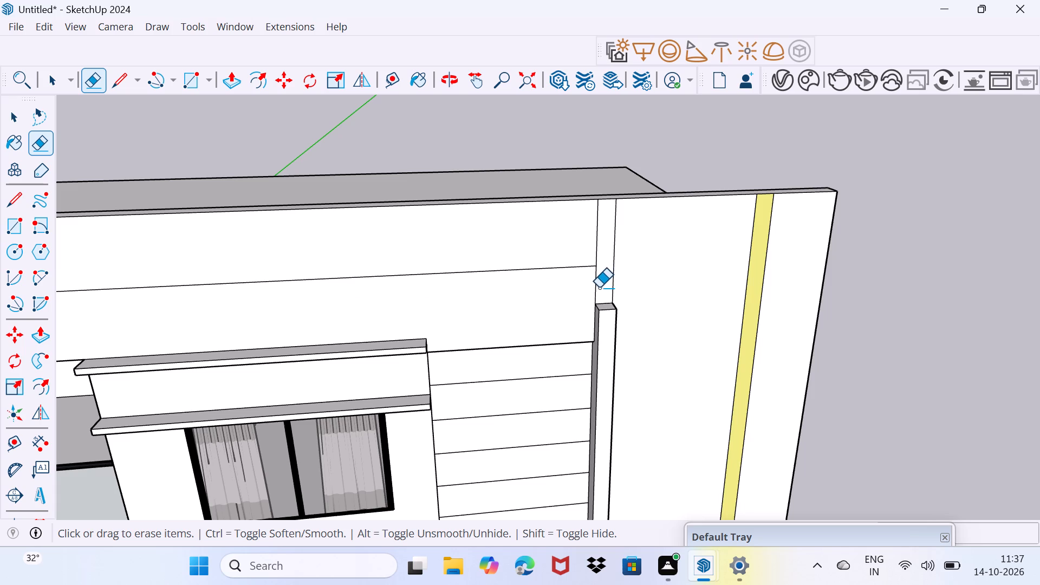
pyautogui.moveTo(599, 288); pyautogui.dragTo(583, 290)
pyautogui.click(594, 238)
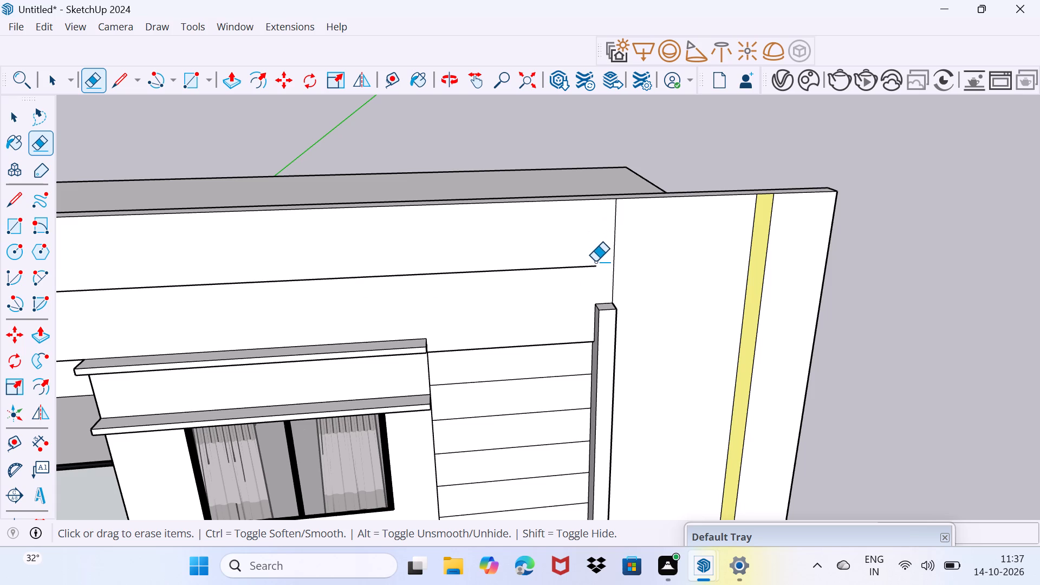
# Draw a short line extending the parapet's raised horizontal line to the vertical line above the banded bay's pier.
pyautogui.press('space')
pyautogui.press('l')
pyautogui.click(598, 269)
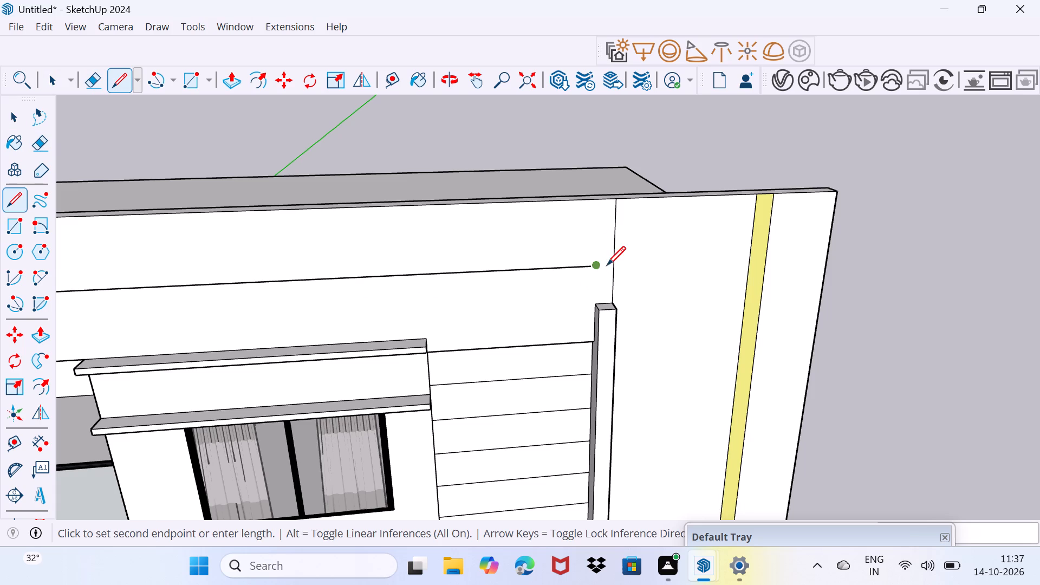
pyautogui.click(615, 262)
pyautogui.press('space')
pyautogui.moveTo(541, 270); pyautogui.dragTo(548, 261)
# Erase the part of the vertical line below the horizontal line on the parapet above the arched-window tower.
pyautogui.scroll(-12, 554, 261)
pyautogui.moveTo(174, 365); pyautogui.dragTo(275, 348, button='middle')
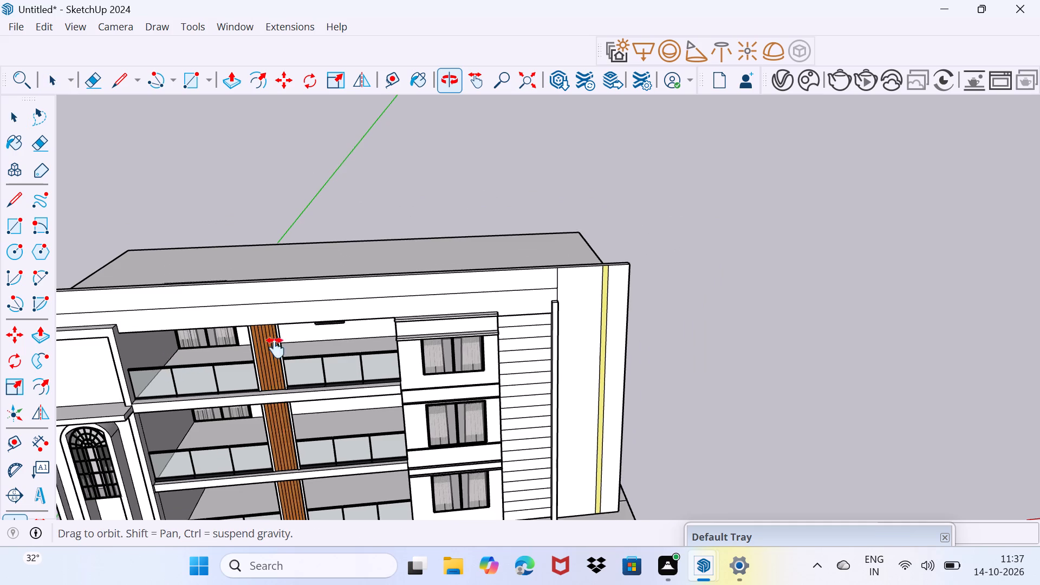
pyautogui.moveTo(275, 348); pyautogui.dragTo(456, 337, button='middle')
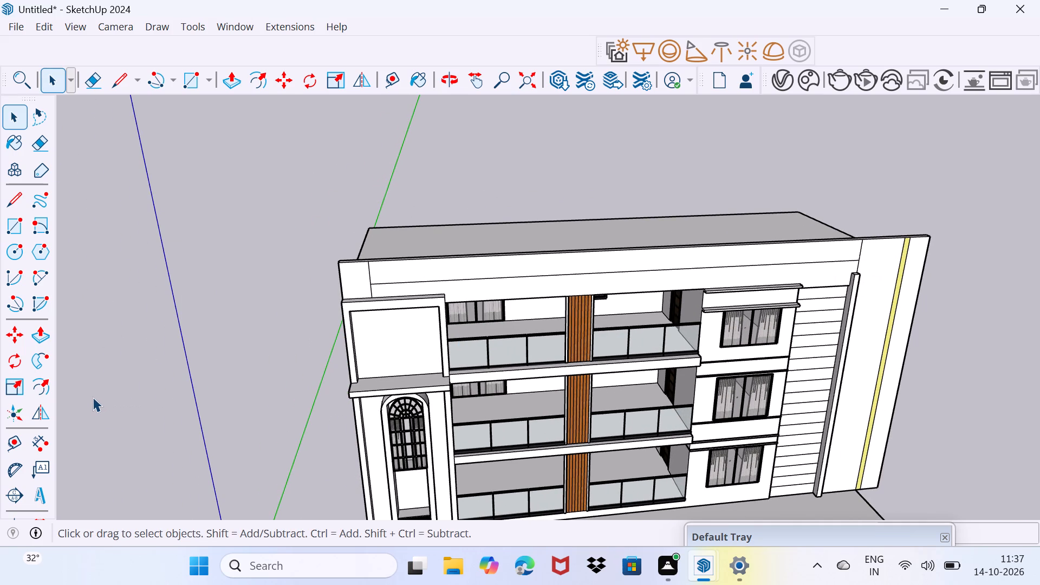
pyautogui.scroll(11, 349, 303)
pyautogui.press('e')
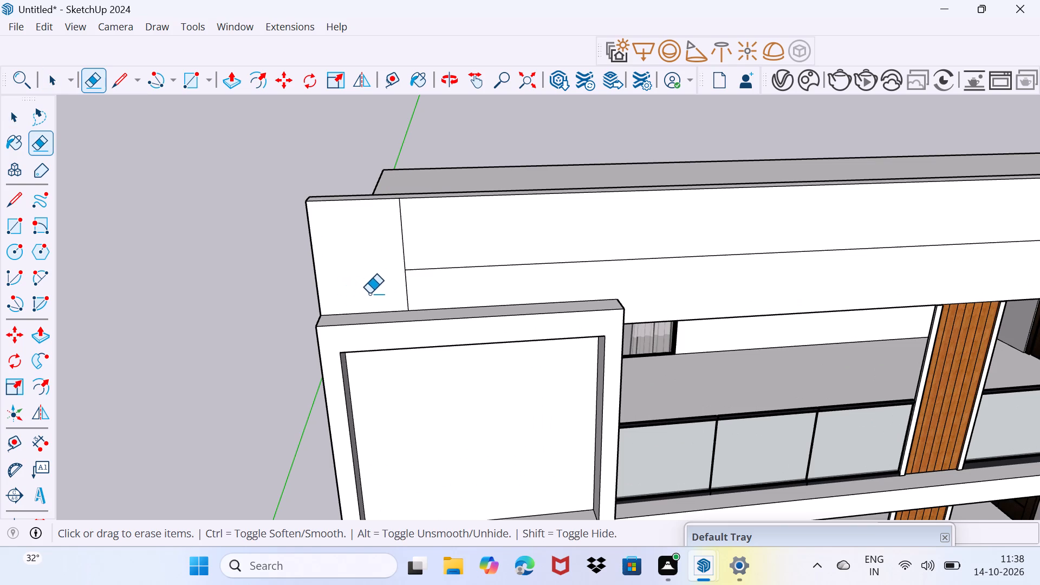
pyautogui.click(408, 296)
pyautogui.scroll(-3, 443, 274)
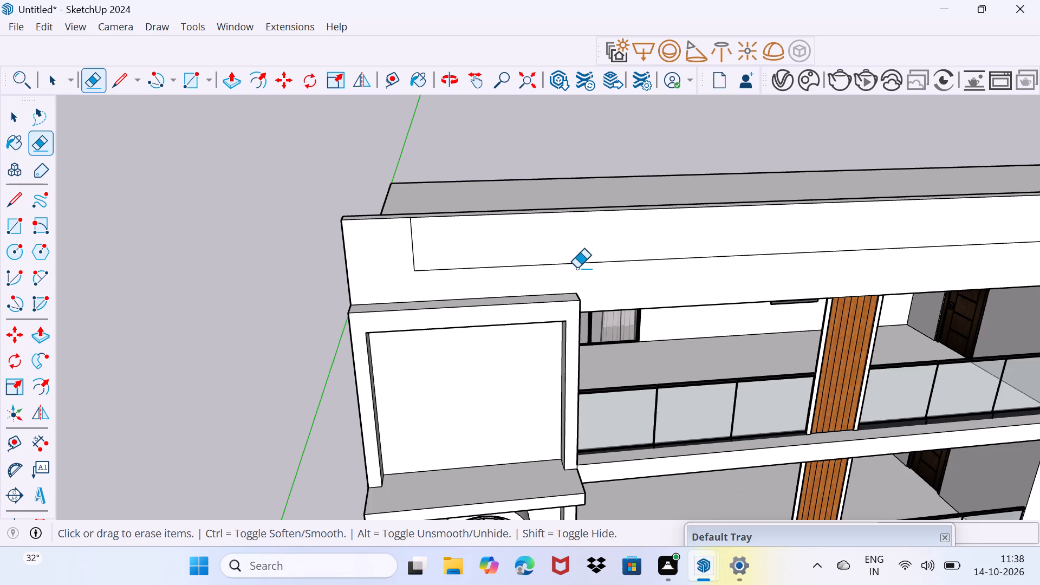
# Push the long upper panel of the parapet back through its thickness to cut it away between the two ends.
pyautogui.moveTo(577, 268); pyautogui.dragTo(362, 239, button='middle')
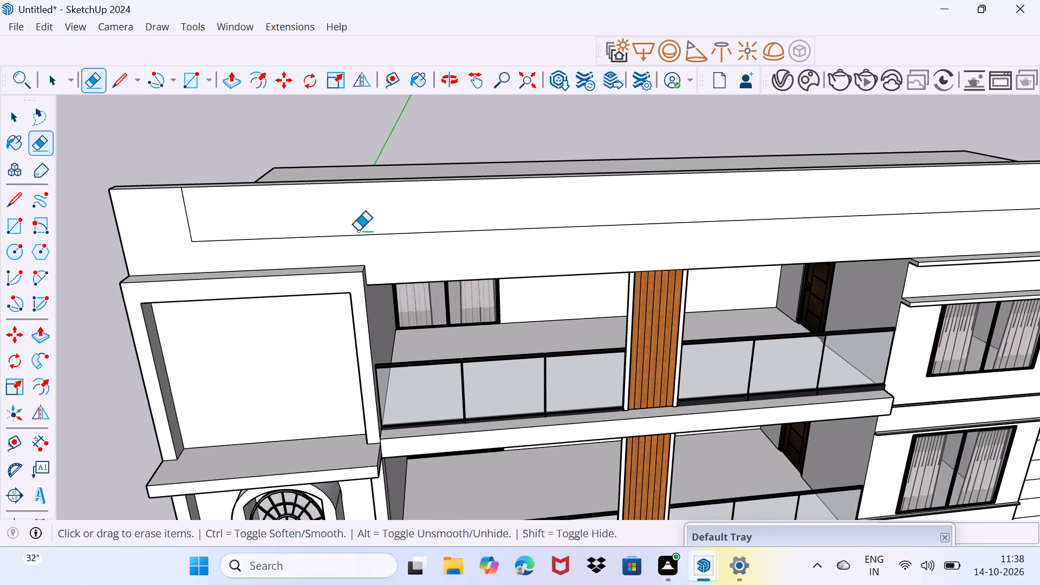
pyautogui.press('space')
pyautogui.click(373, 218)
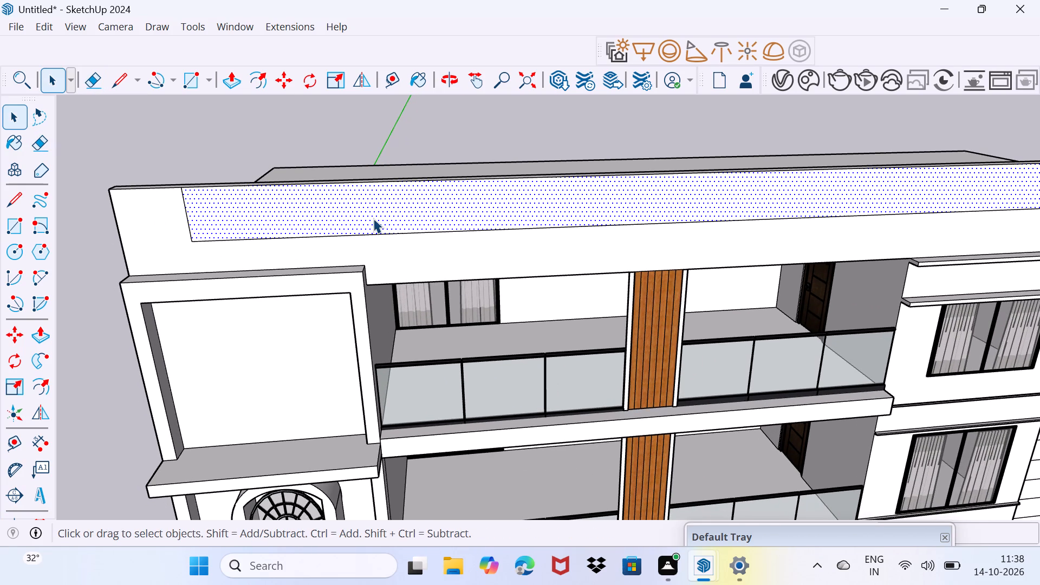
pyautogui.press('p')
pyautogui.click(373, 218)
pyautogui.click(383, 191)
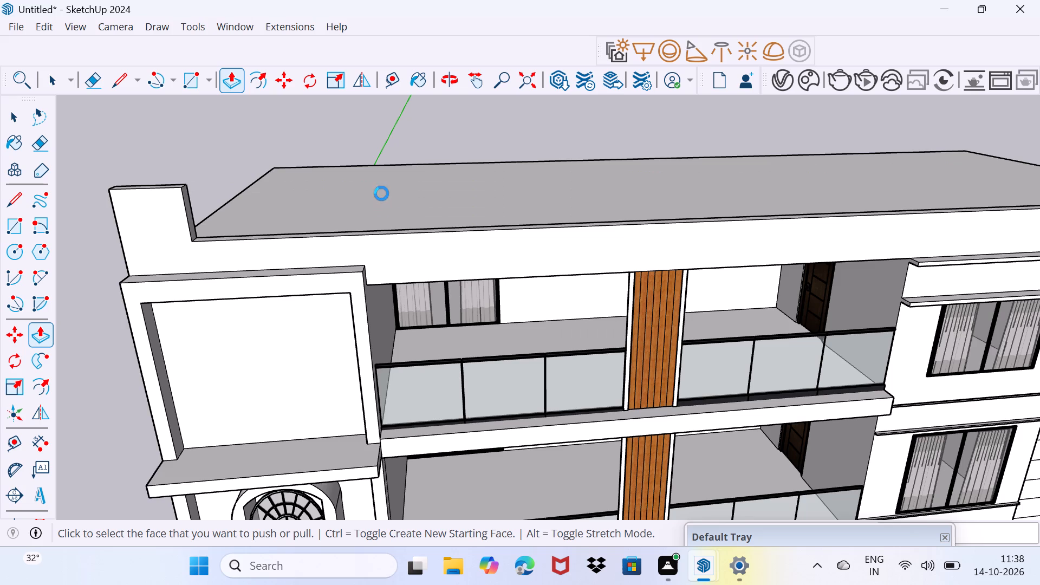
pyautogui.press('space')
# Extrude the top face of the parapet's end block above the arched-window tower upward by 2'.
pyautogui.moveTo(192, 259); pyautogui.dragTo(392, 216, button='middle')
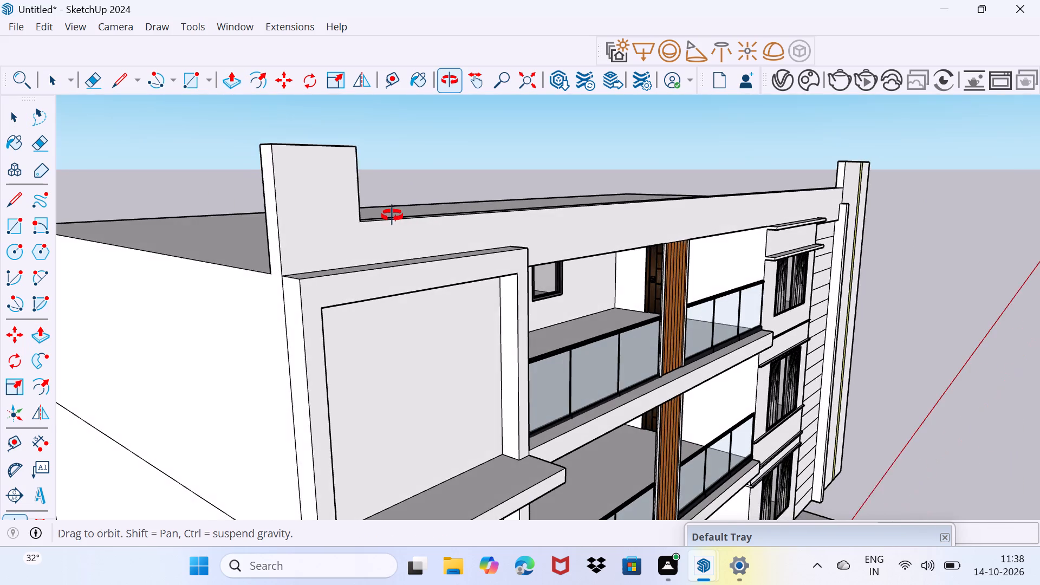
pyautogui.moveTo(392, 216); pyautogui.dragTo(369, 277, button='middle')
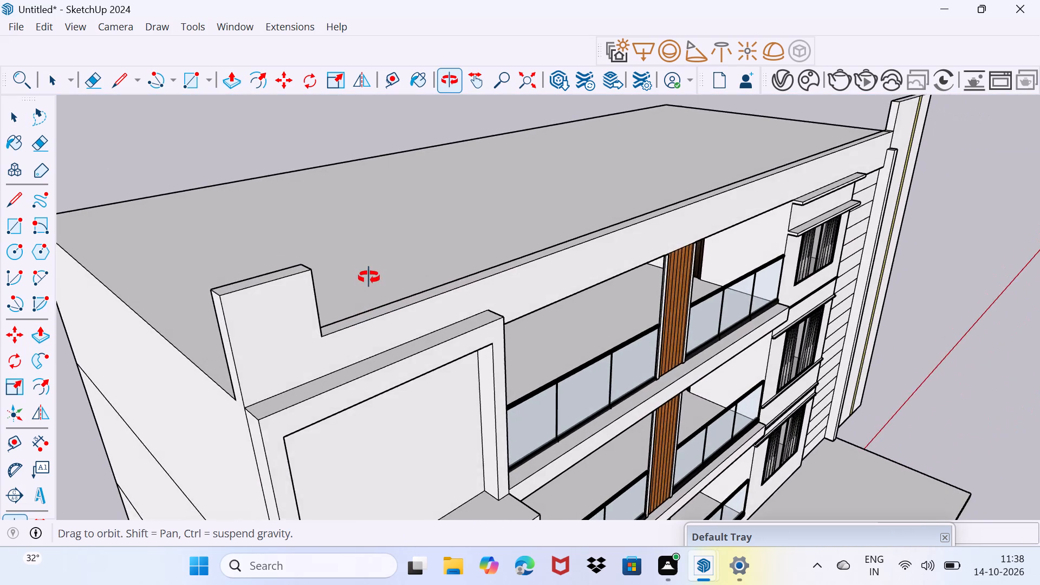
pyautogui.moveTo(369, 277); pyautogui.dragTo(461, 310, button='middle')
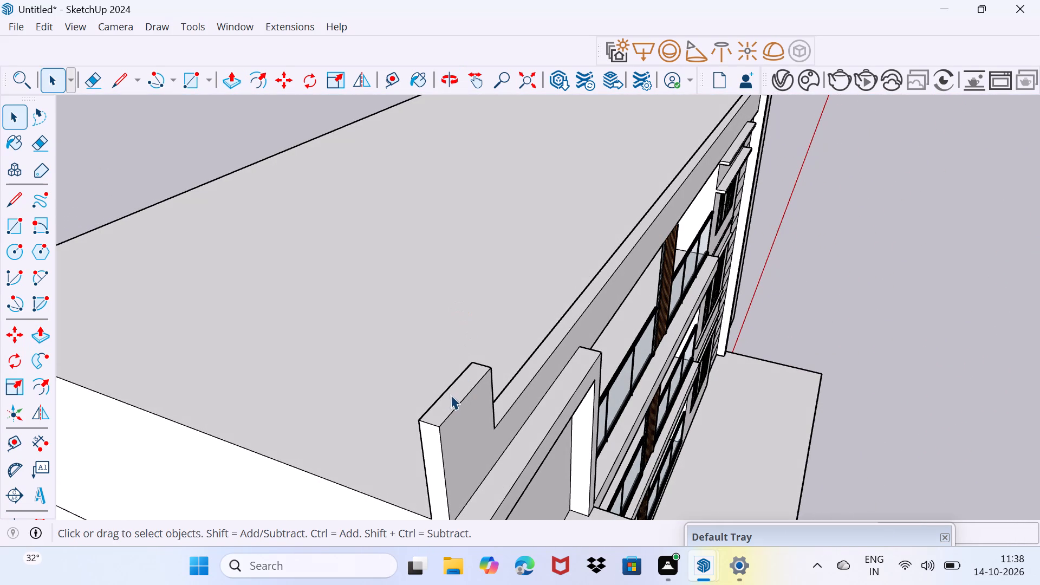
pyautogui.click(451, 395)
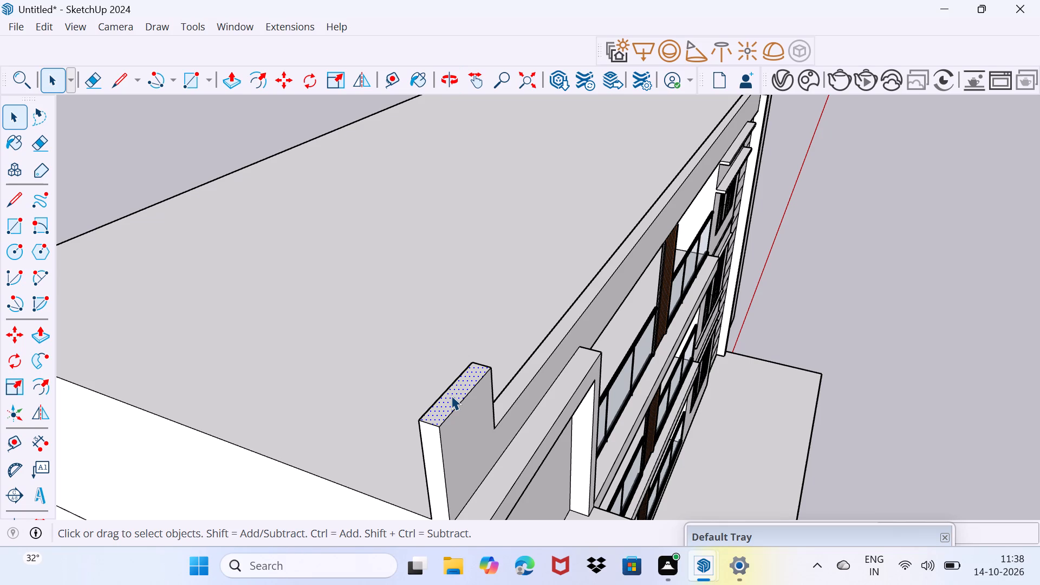
pyautogui.press('p')
pyautogui.click(451, 395)
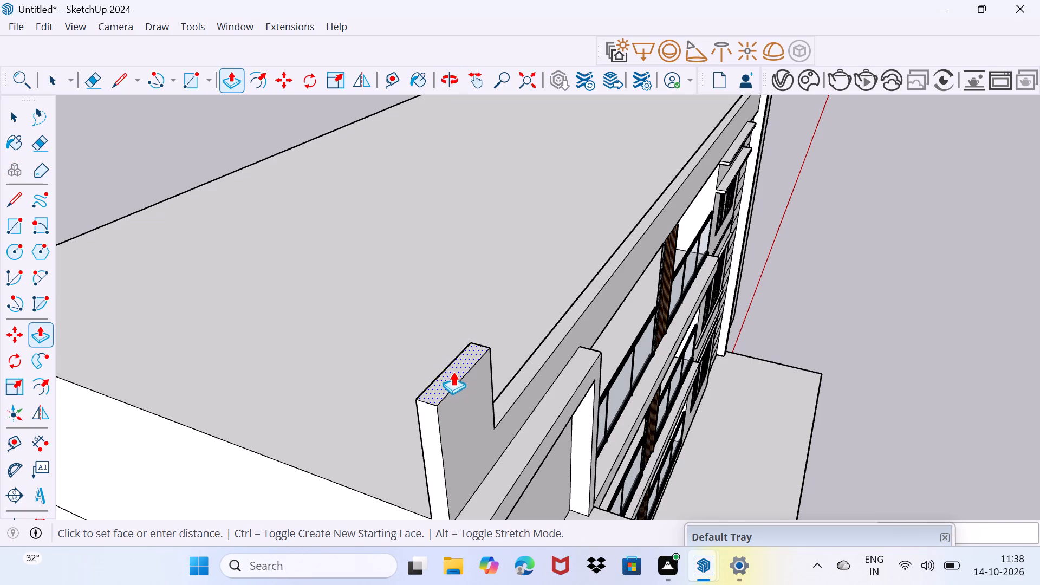
pyautogui.write("2'")
pyautogui.press('Return')
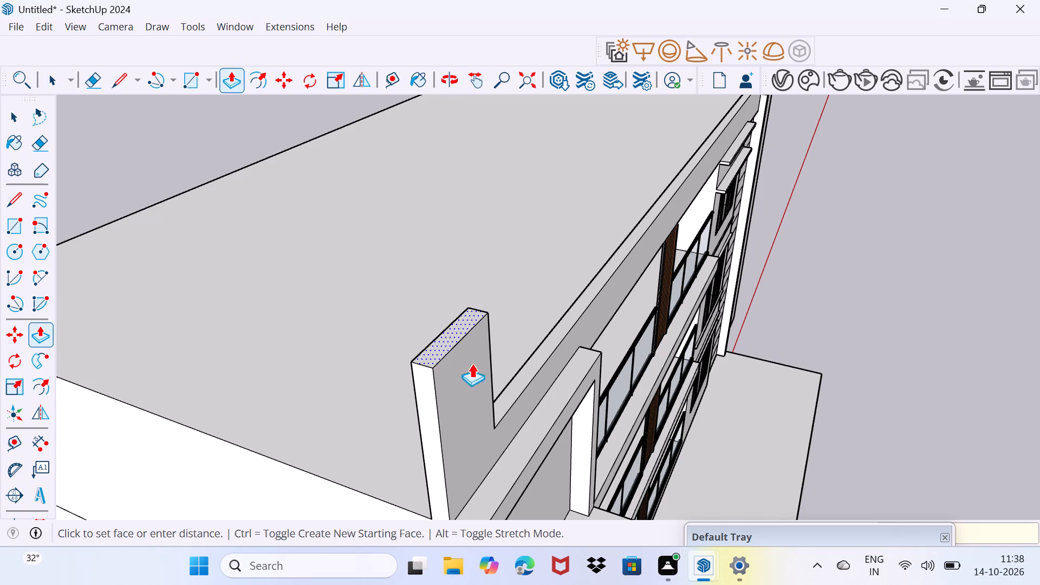
pyautogui.moveTo(503, 372); pyautogui.dragTo(414, 367, button='middle')
pyautogui.press('space')
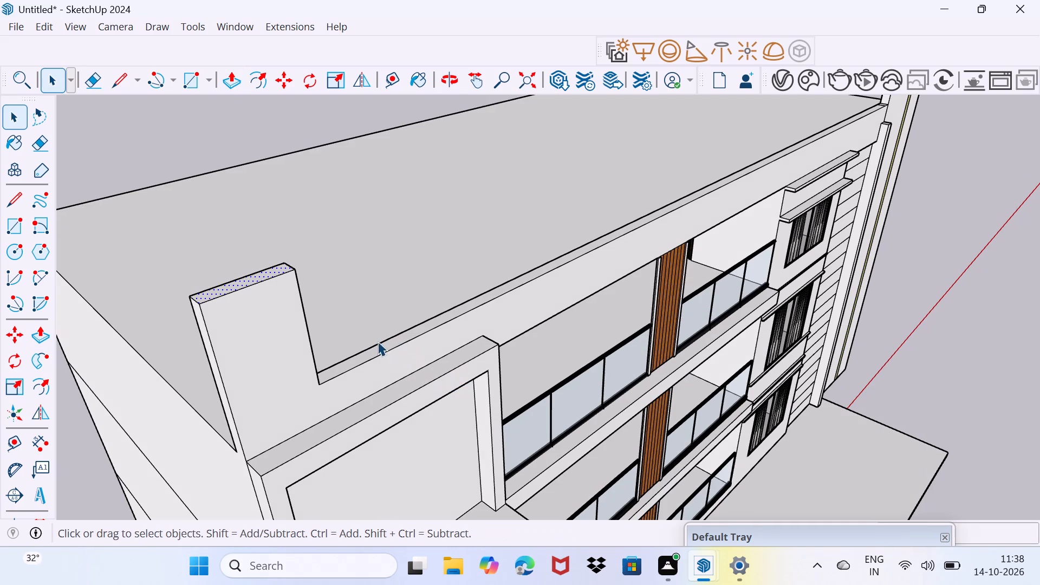
pyautogui.moveTo(373, 369); pyautogui.dragTo(392, 344)
# Extrude the top face of the wall with the yellow strip upward by 2'.
pyautogui.moveTo(454, 363); pyautogui.dragTo(168, 336, button='middle')
pyautogui.scroll(-5, 344, 321)
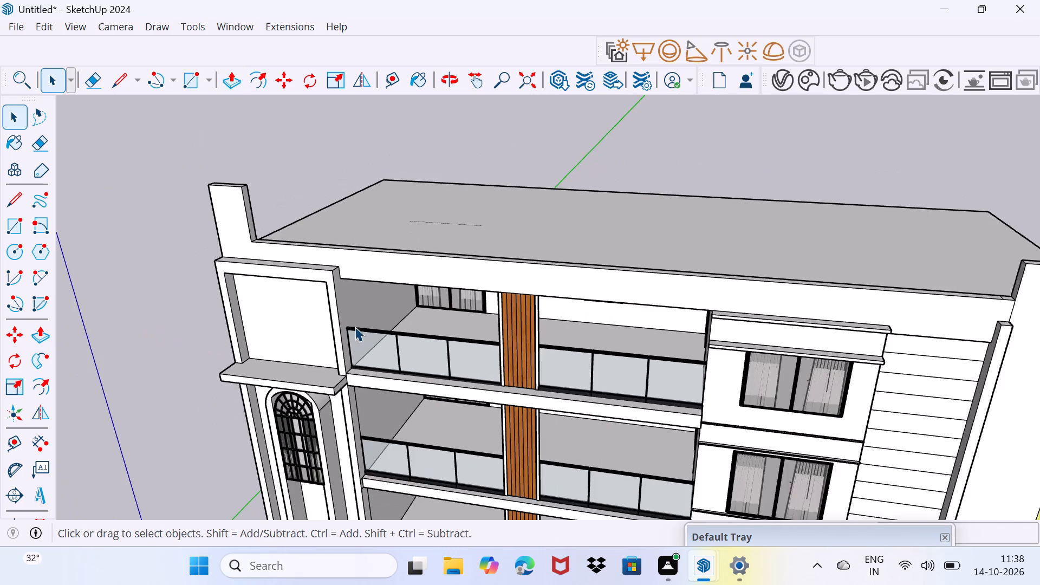
pyautogui.scroll(-3, 355, 327)
pyautogui.scroll(7, 819, 316)
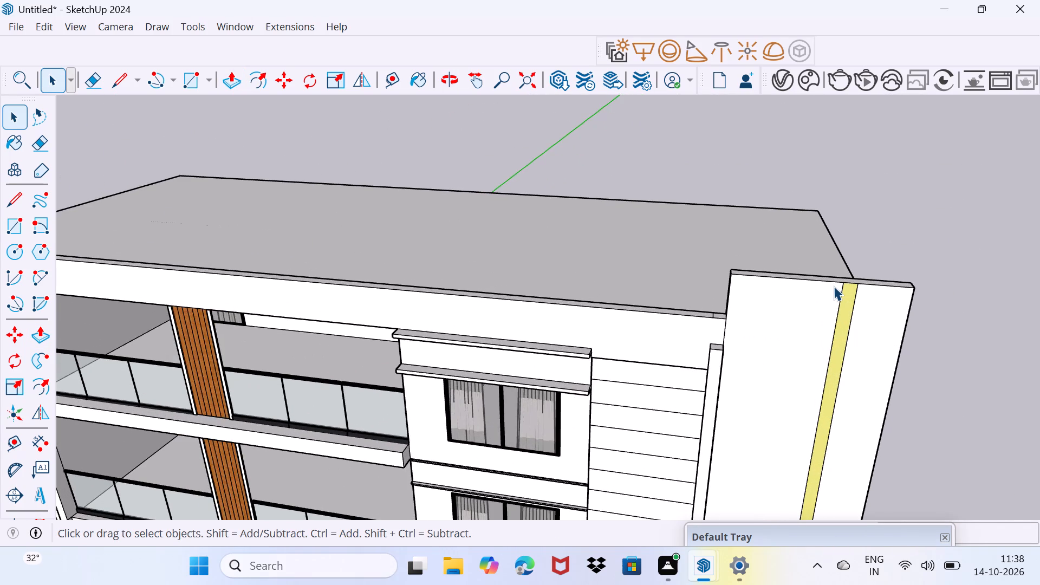
pyautogui.scroll(3, 834, 286)
pyautogui.moveTo(834, 286); pyautogui.dragTo(807, 340, button='middle')
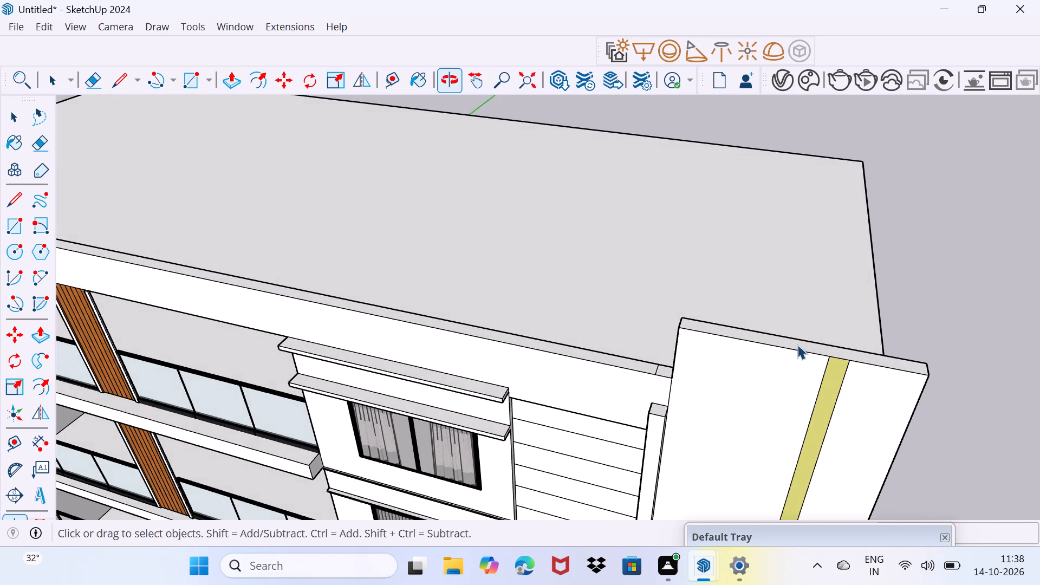
pyautogui.scroll(3, 766, 356)
pyautogui.click(772, 334)
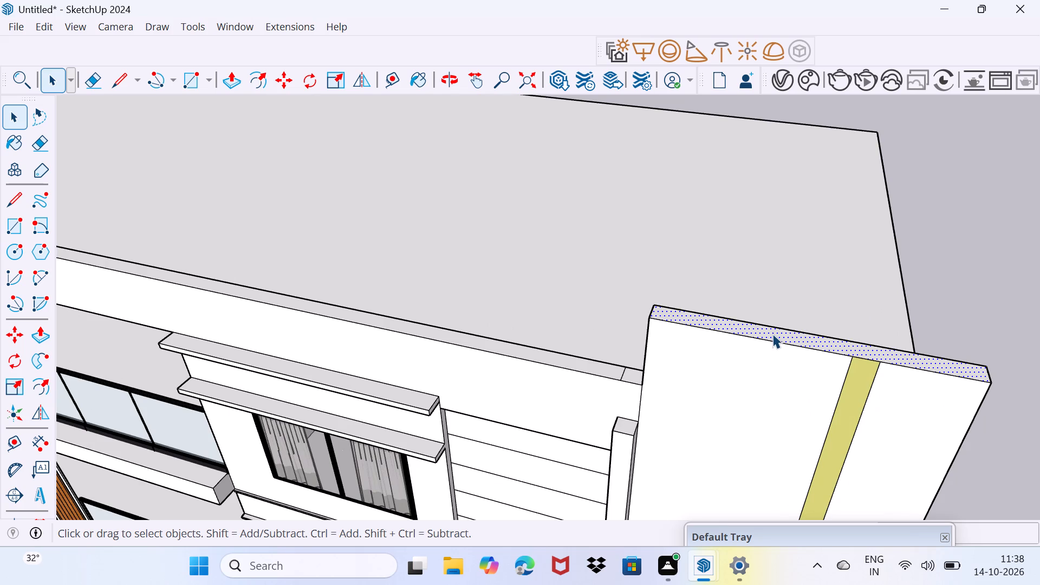
pyautogui.press('p')
pyautogui.click(772, 334)
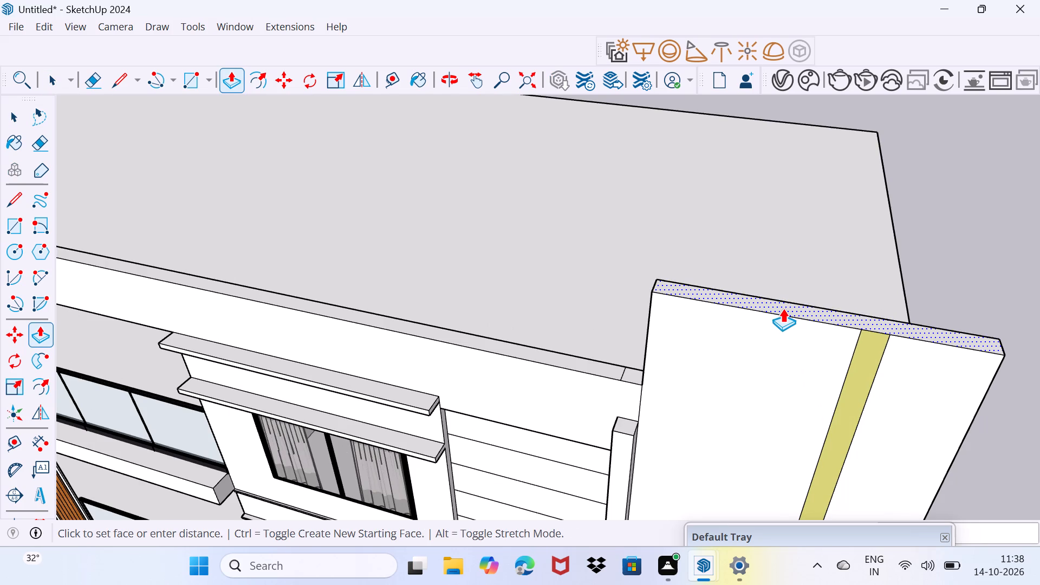
pyautogui.write("2'")
pyautogui.press('Return')
pyautogui.scroll(-3, 790, 300)
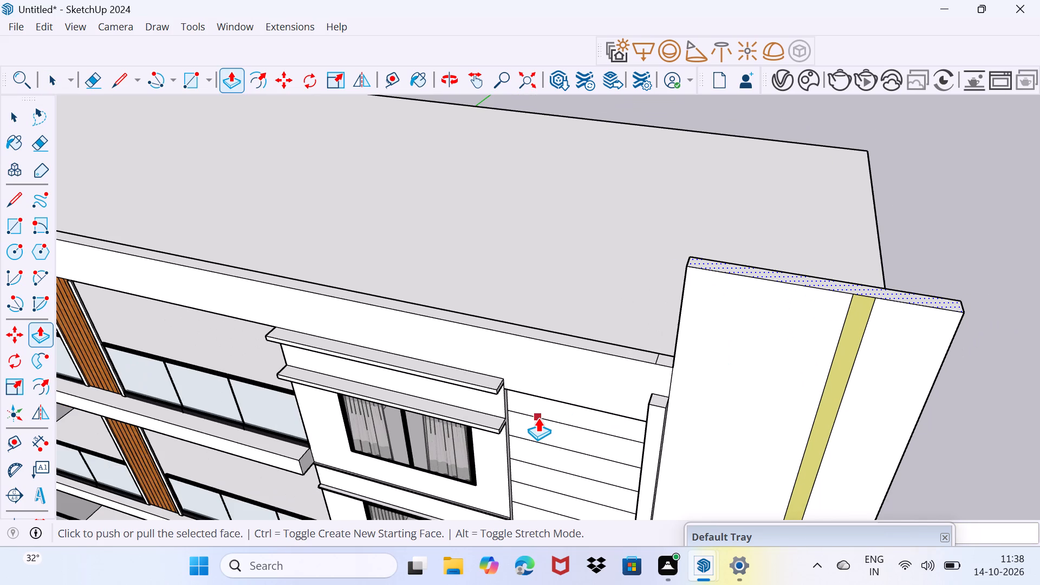
pyautogui.press('space')
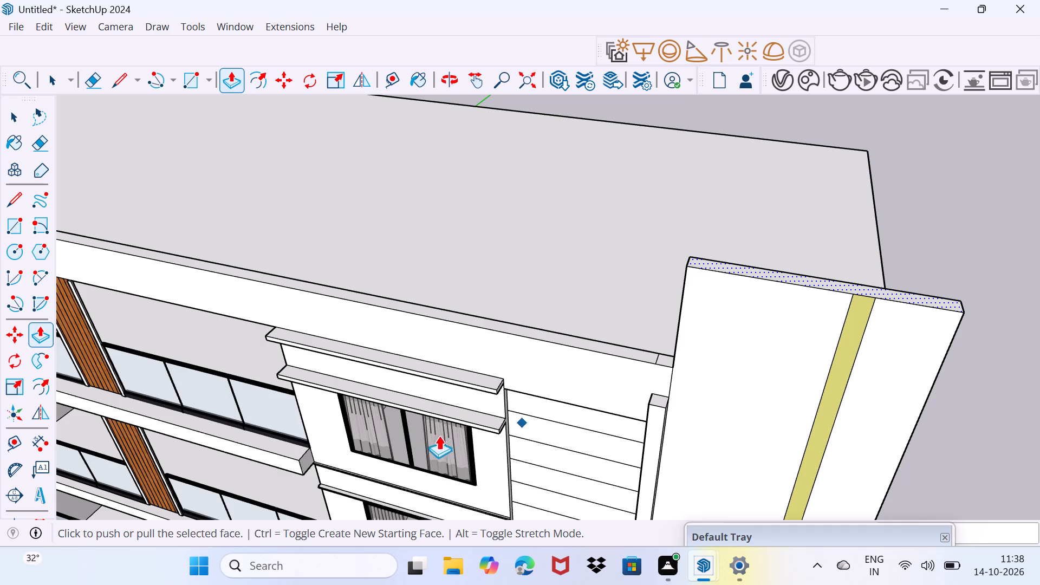
pyautogui.moveTo(614, 395); pyautogui.dragTo(642, 368)
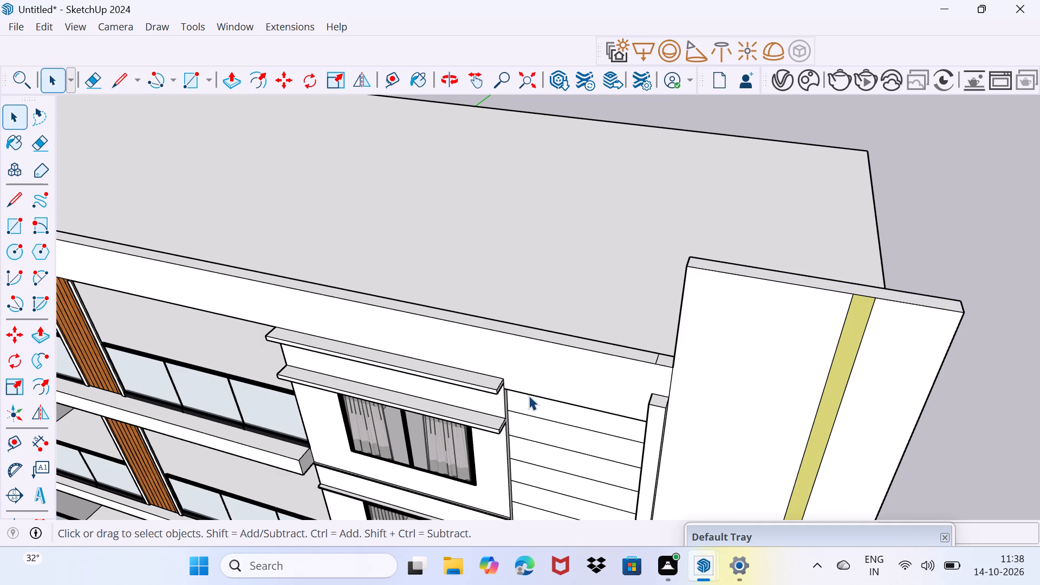
# Erase the stray edge across the lowered parapet's top face beside the yellow-strip wall.
pyautogui.moveTo(542, 396); pyautogui.dragTo(816, 408, button='middle')
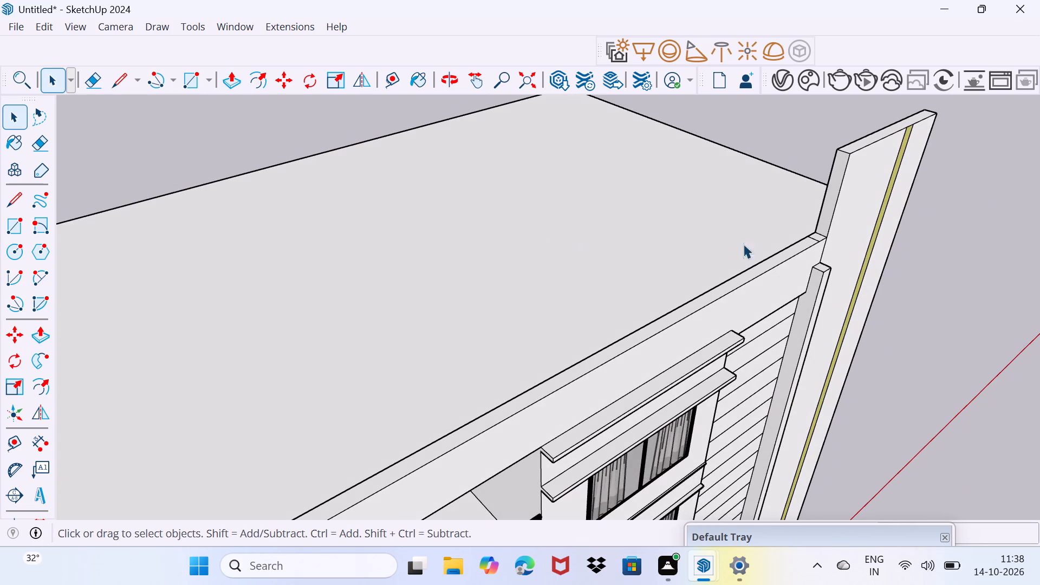
pyautogui.scroll(7, 822, 239)
pyautogui.press('e')
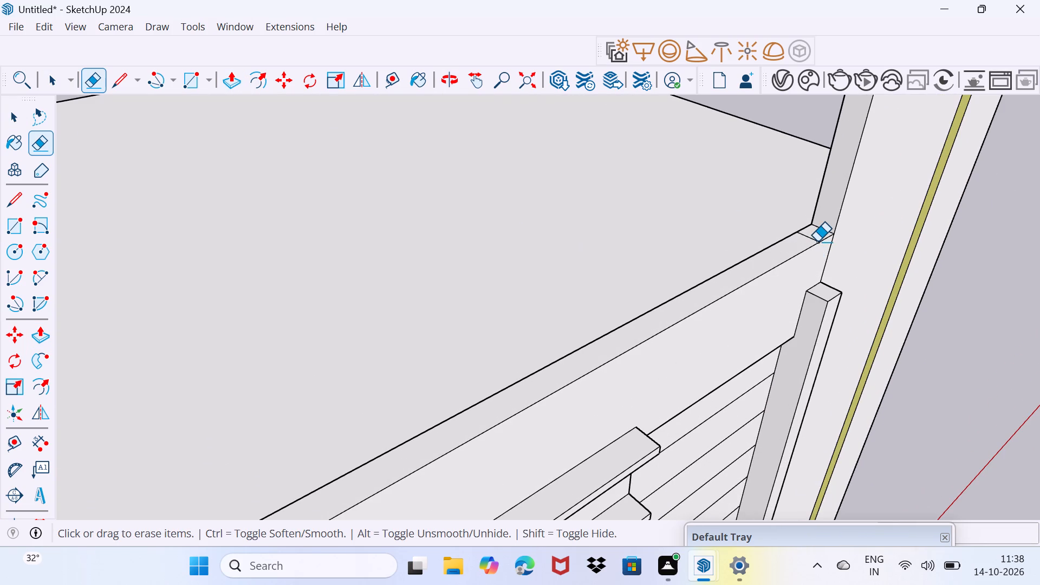
pyautogui.click(814, 242)
pyautogui.scroll(-3, 820, 236)
pyautogui.press('space')
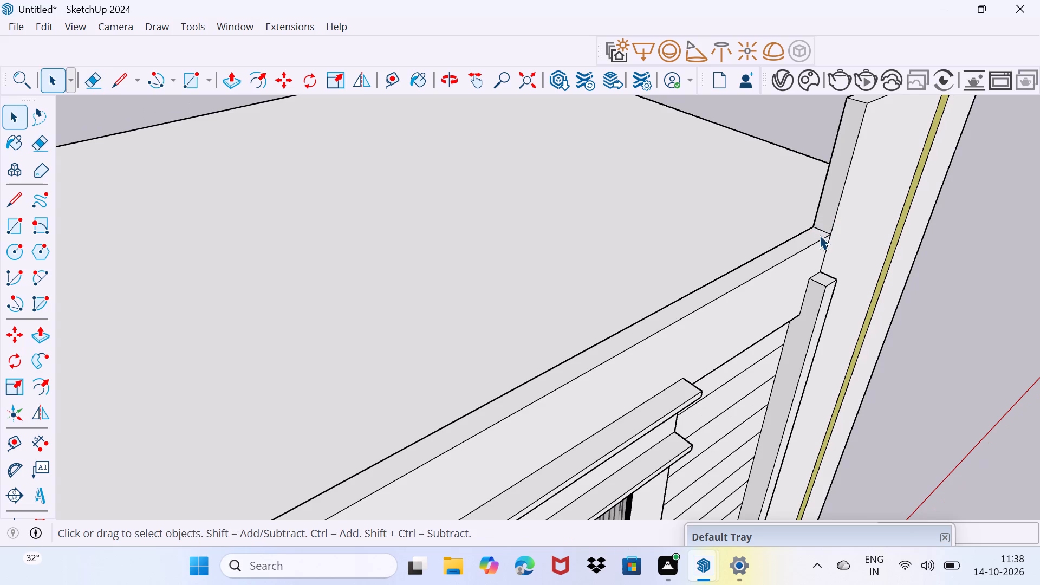
# Draw a small rectangle at the top of the yellow-strip wall's inner side face, across the wall's full thickness.
pyautogui.press('r')
pyautogui.scroll(-4, 821, 166)
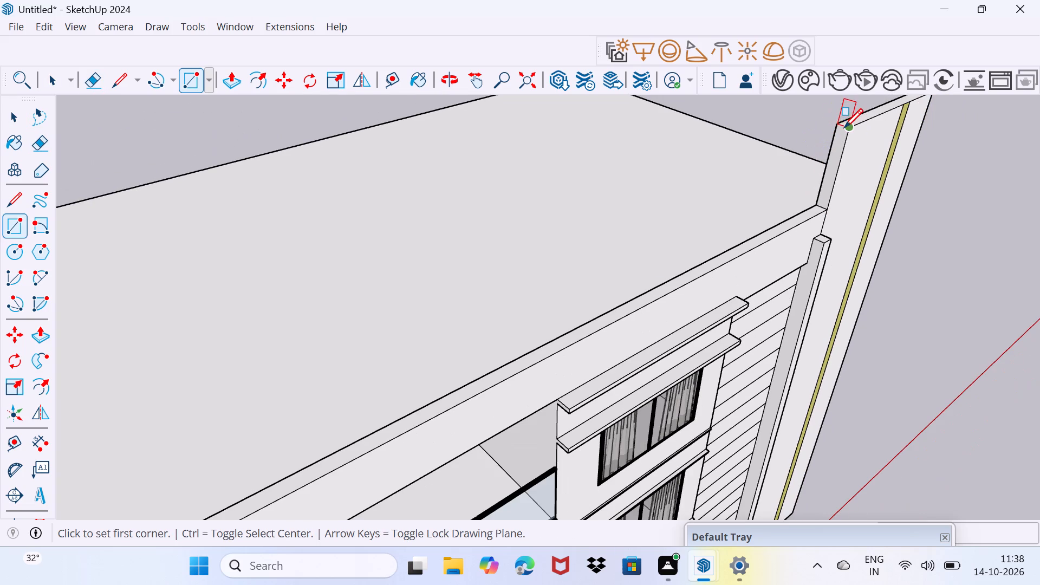
pyautogui.click(837, 125)
pyautogui.scroll(7, 846, 139)
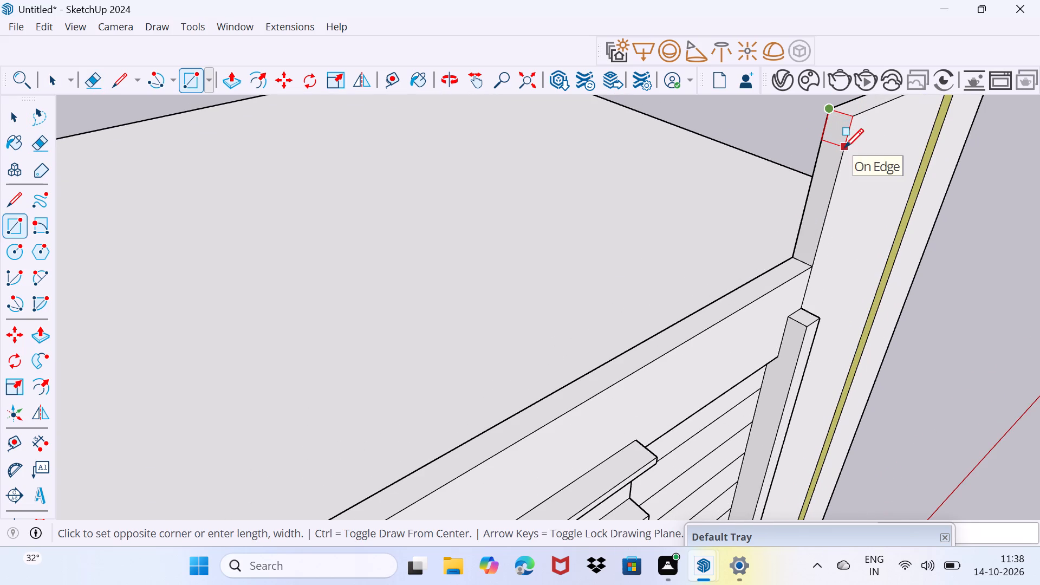
pyautogui.click(844, 147)
pyautogui.press('space')
# Extrude the small rectangle along the front as a beam reaching the end block above the arched-window tower.
pyautogui.click(840, 135)
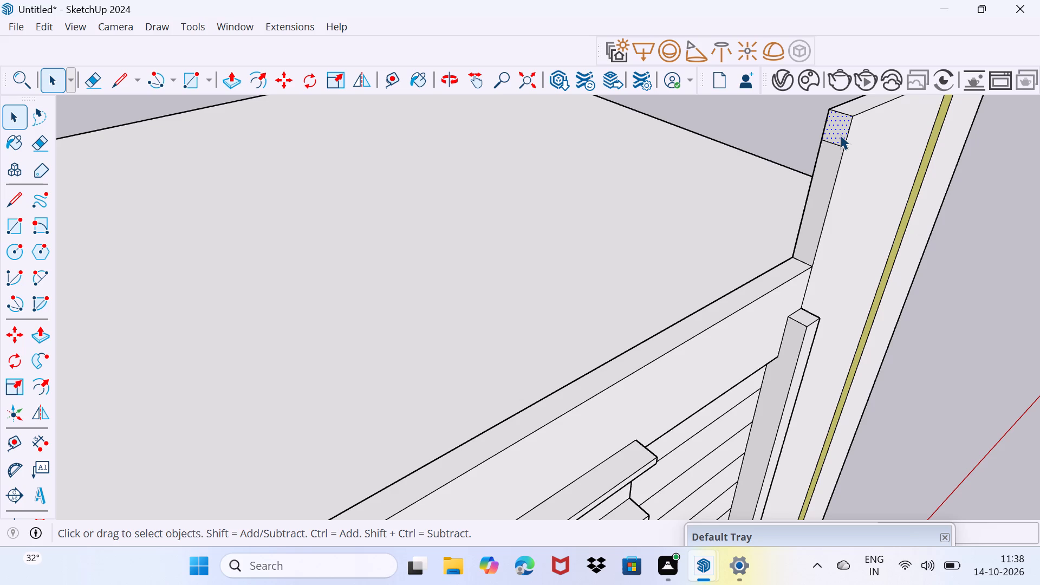
pyautogui.press('p')
pyautogui.click(840, 135)
pyautogui.scroll(-11, 667, 206)
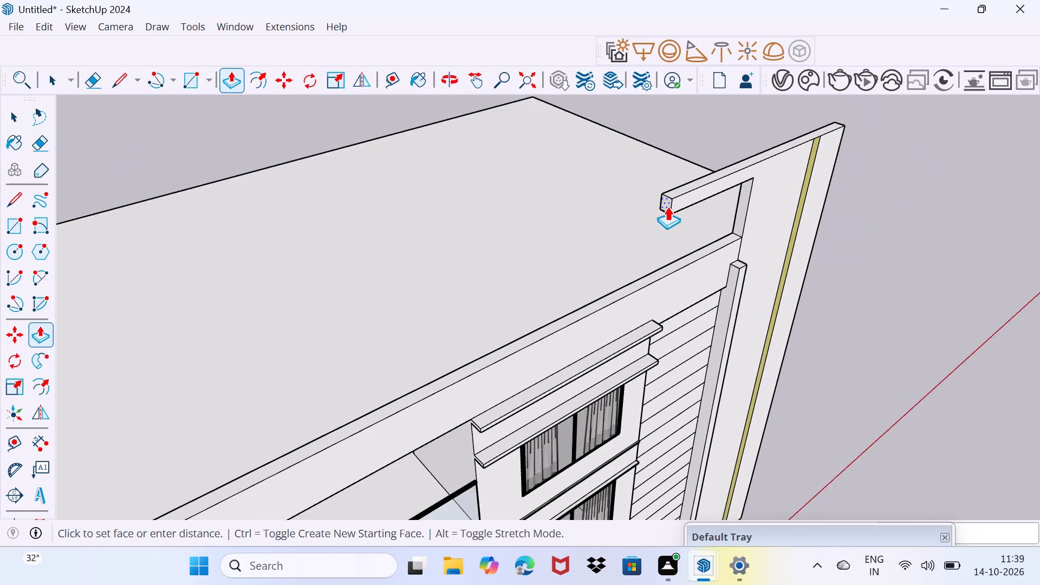
pyautogui.scroll(-7, 667, 206)
pyautogui.moveTo(664, 210); pyautogui.dragTo(778, 169, button='middle')
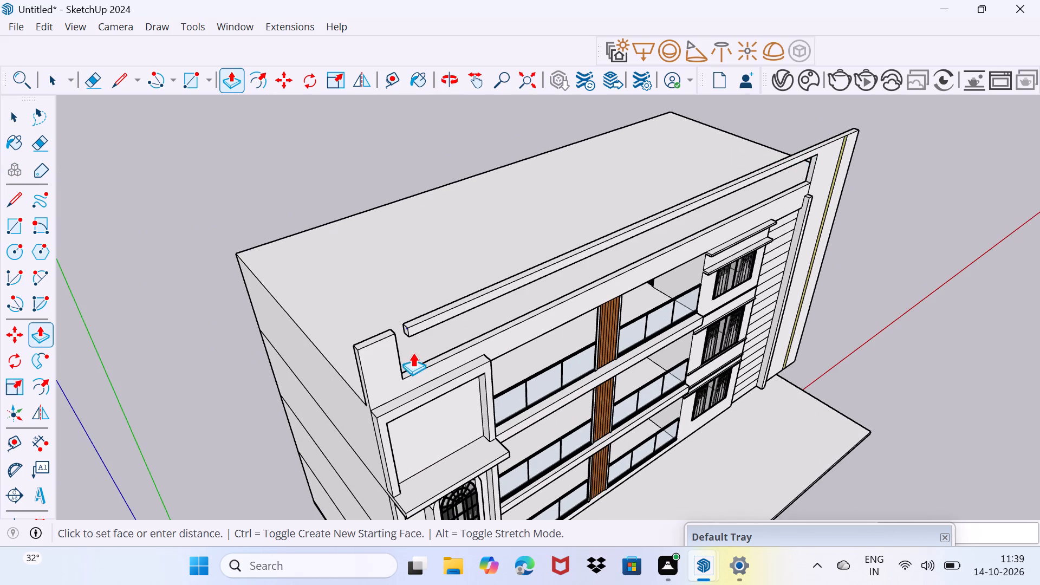
pyautogui.scroll(8, 409, 351)
pyautogui.click(380, 346)
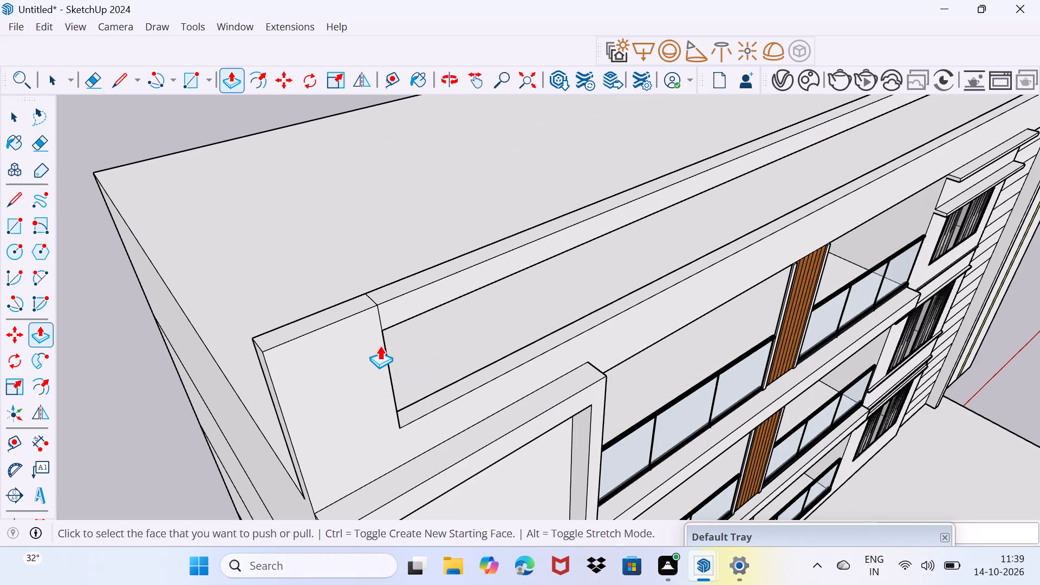
pyautogui.press('space')
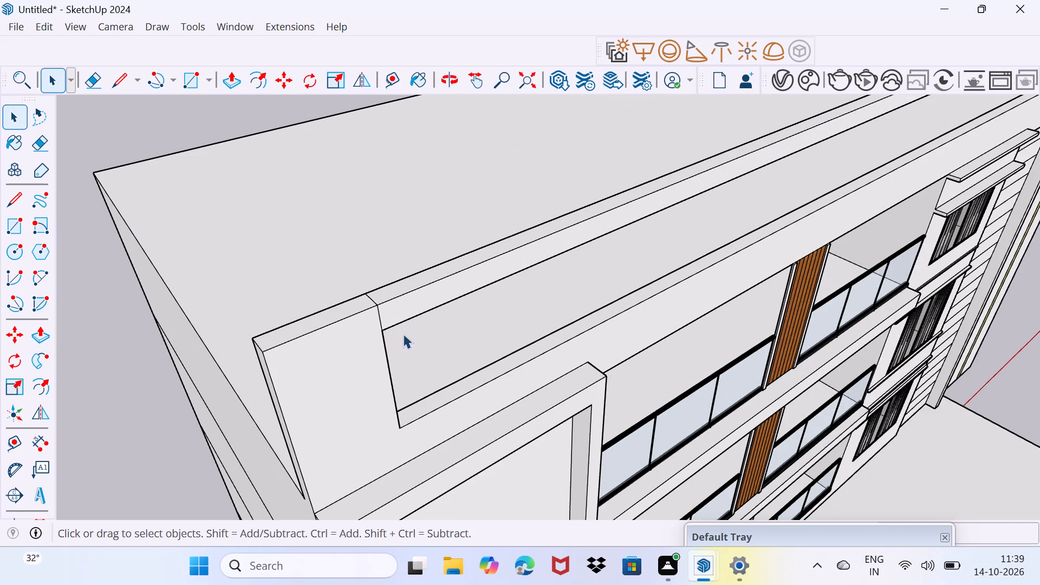
# Draw a rectangle on the lowered parapet's top face above the projecting window bay, across the parapet's full thickness.
pyautogui.moveTo(394, 363); pyautogui.dragTo(142, 328, button='middle')
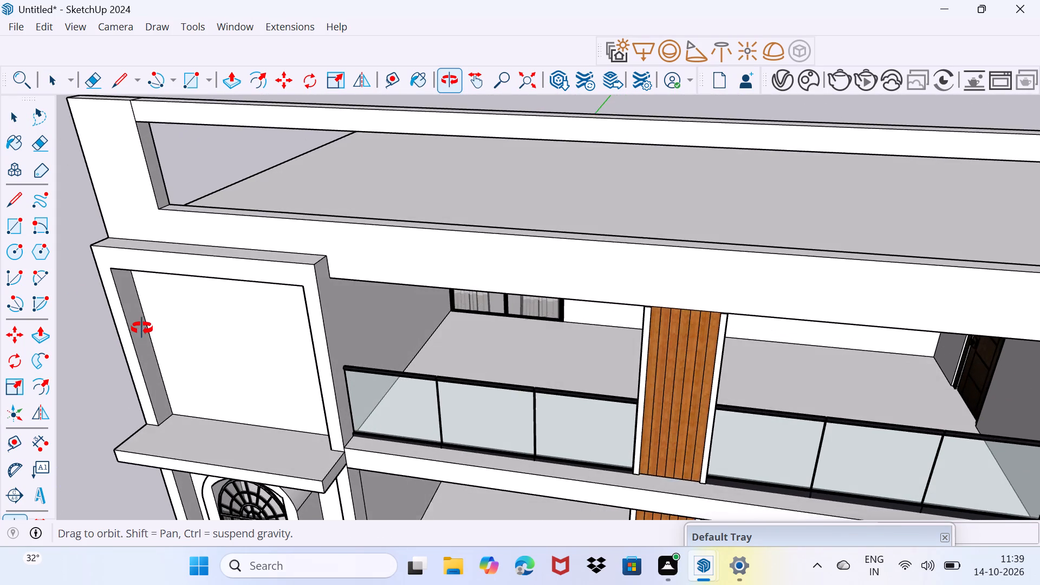
pyautogui.moveTo(142, 328); pyautogui.dragTo(144, 320, button='middle')
pyautogui.moveTo(408, 302); pyautogui.dragTo(392, 309, button='middle')
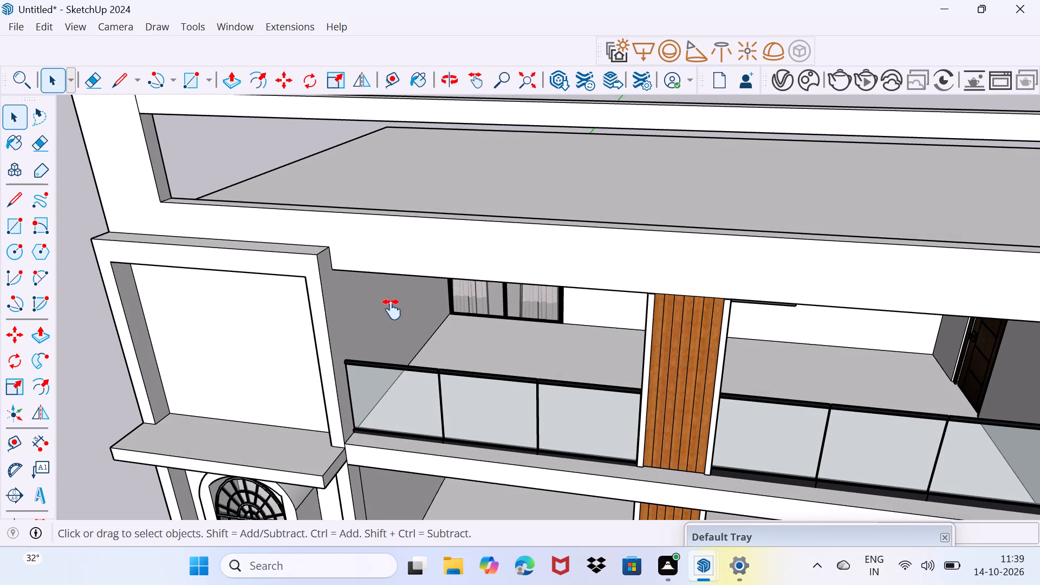
pyautogui.moveTo(392, 309); pyautogui.dragTo(271, 359, button='middle')
pyautogui.moveTo(491, 479); pyautogui.dragTo(499, 474, button='middle')
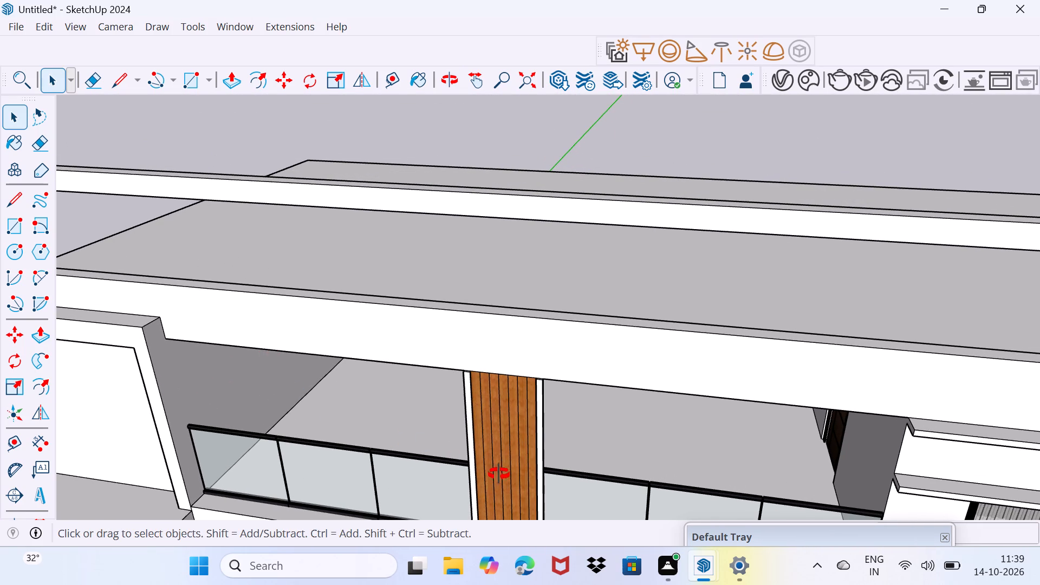
pyautogui.moveTo(499, 474); pyautogui.dragTo(230, 458, button='middle')
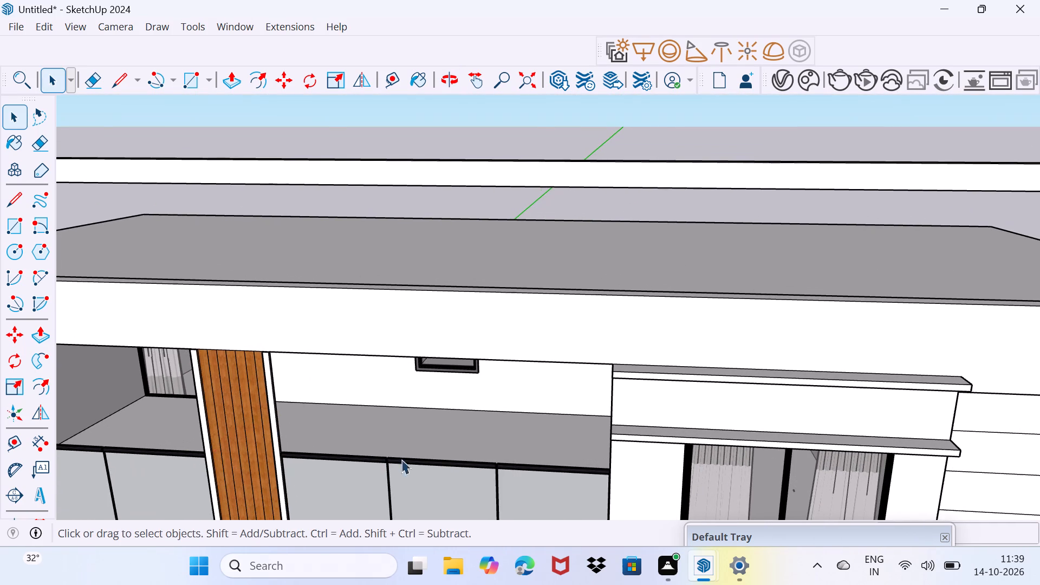
pyautogui.scroll(3, 430, 454)
pyautogui.scroll(-7, 516, 401)
pyautogui.moveTo(484, 411); pyautogui.dragTo(509, 409, button='middle')
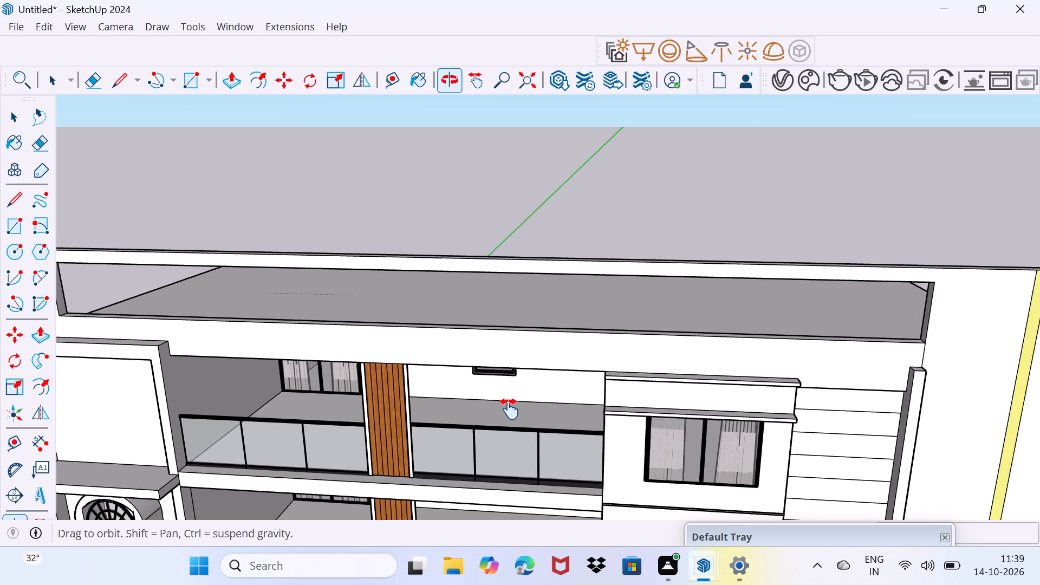
pyautogui.moveTo(509, 409); pyautogui.dragTo(343, 440, button='middle')
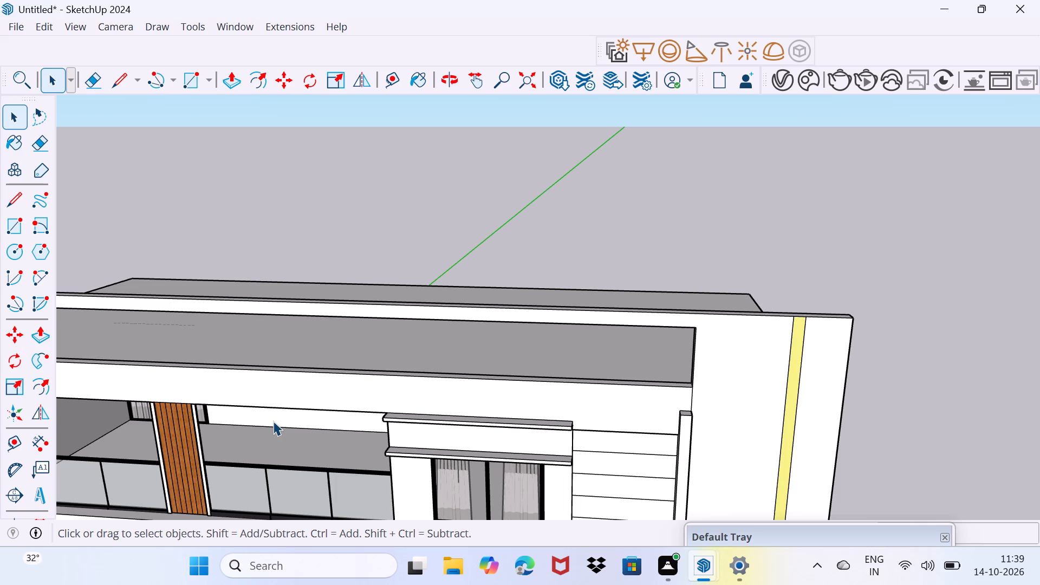
pyautogui.scroll(2, 365, 362)
pyautogui.moveTo(407, 410); pyautogui.dragTo(415, 407, button='middle')
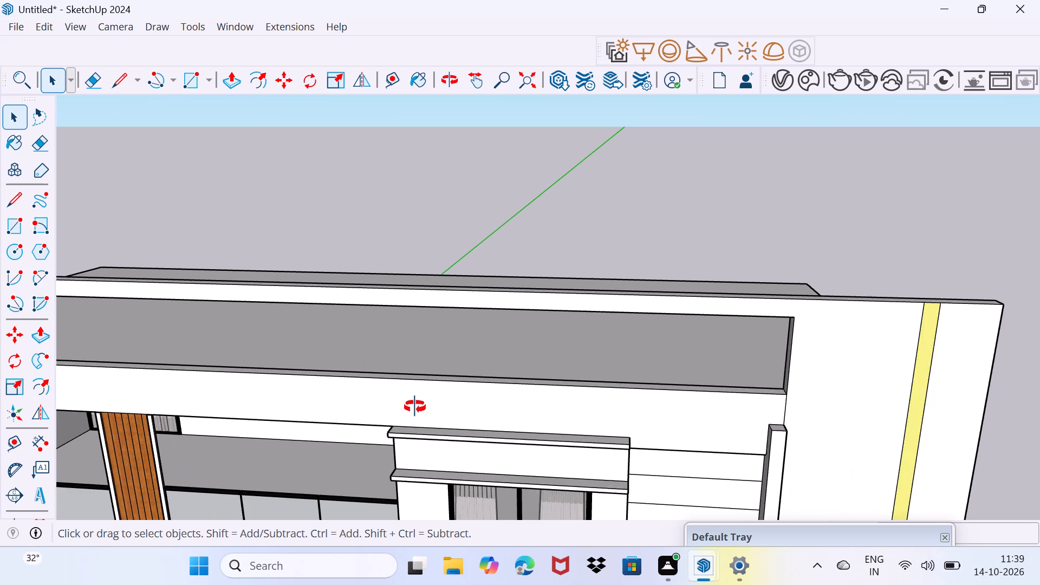
pyautogui.moveTo(415, 407); pyautogui.dragTo(486, 372, button='middle')
pyautogui.scroll(3, 520, 337)
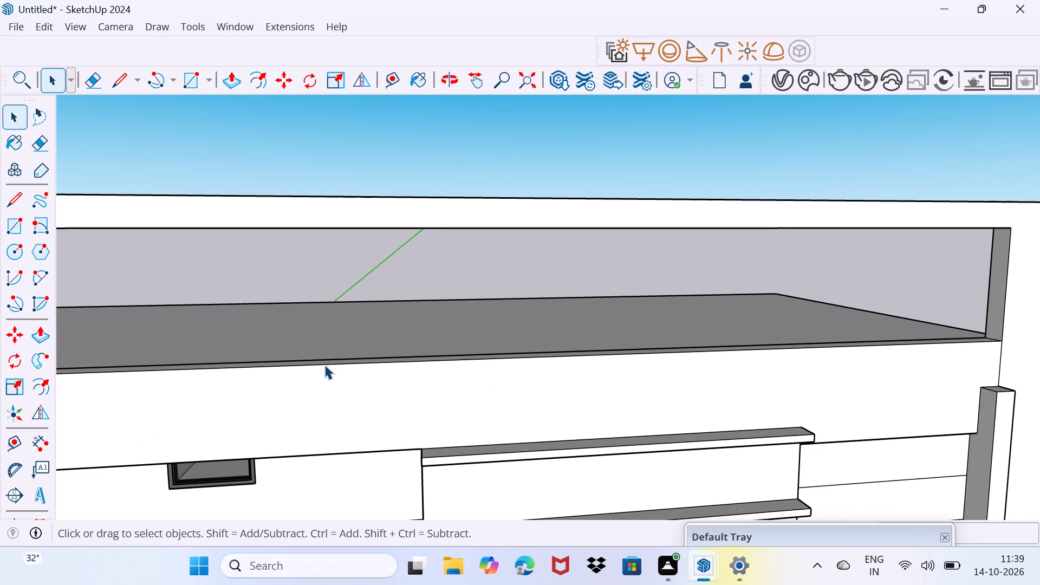
pyautogui.scroll(2, 521, 355)
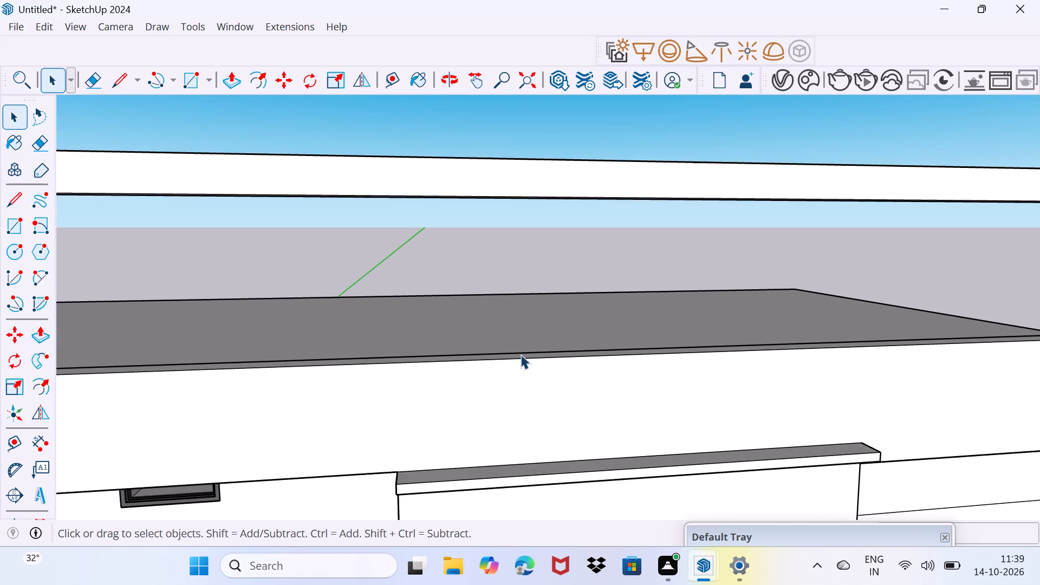
pyautogui.moveTo(523, 357); pyautogui.dragTo(521, 409, button='middle')
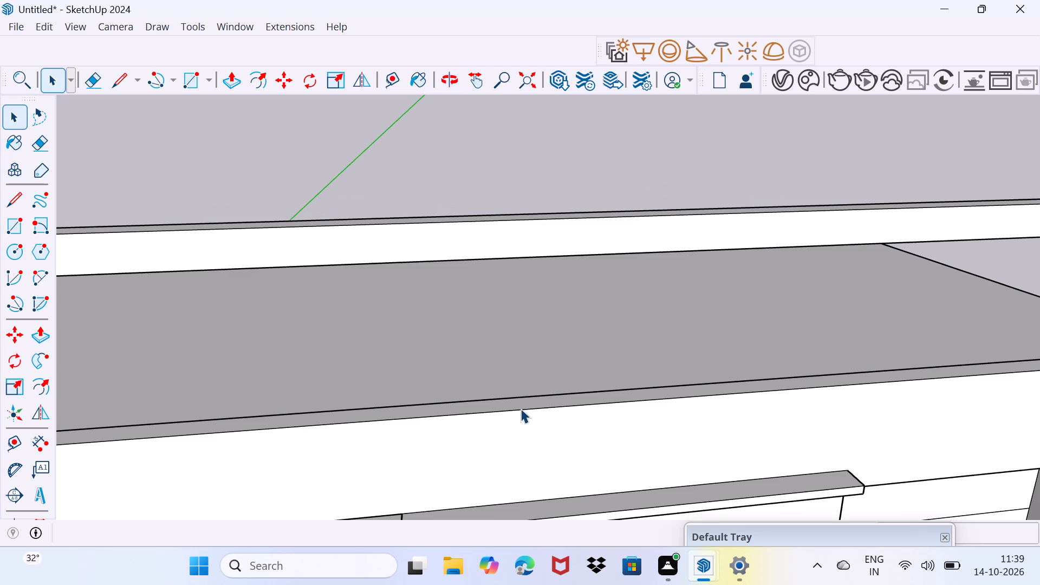
pyautogui.press('r')
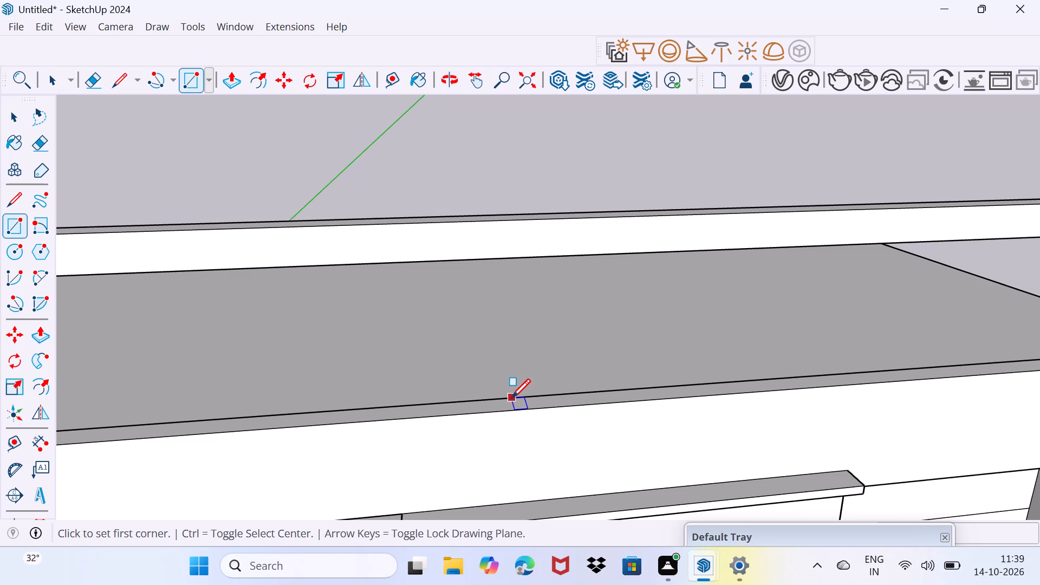
pyautogui.click(510, 397)
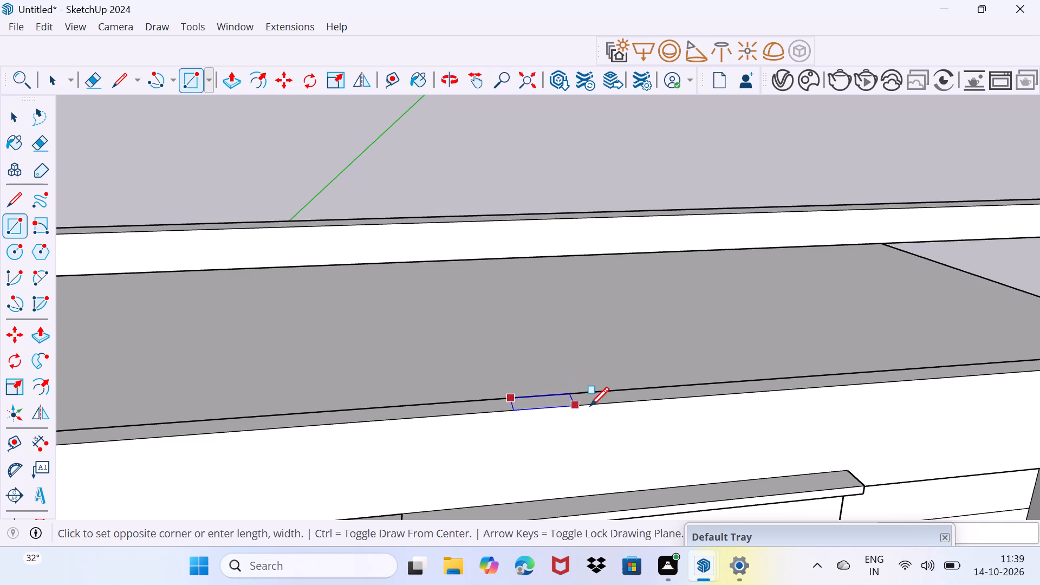
pyautogui.click(759, 388)
pyautogui.press('space')
# Extrude the rectangle upward as a solid block reaching the underside of the top beam.
pyautogui.click(688, 395)
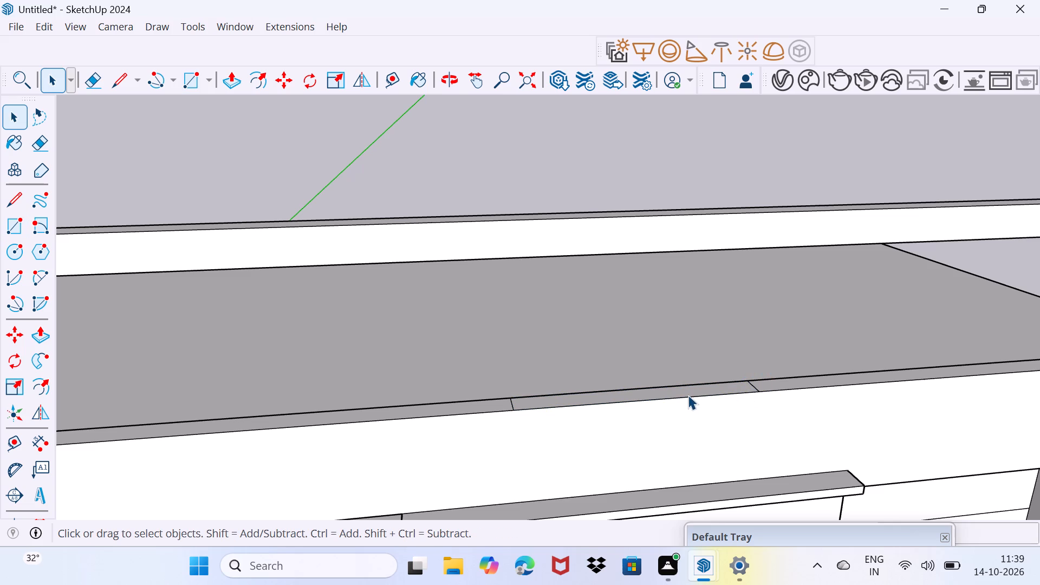
pyautogui.press('p')
pyautogui.click(689, 395)
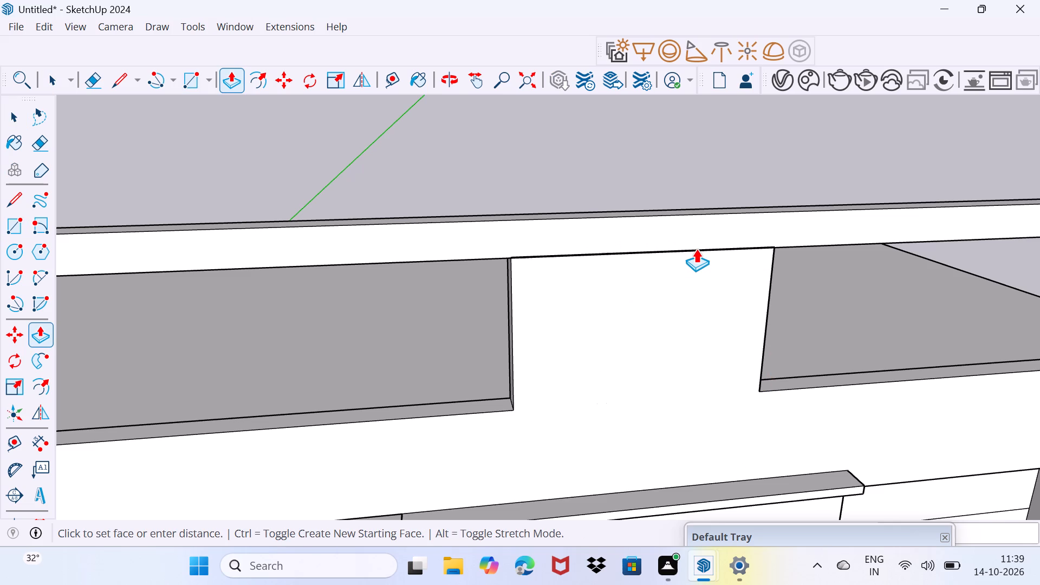
pyautogui.click(696, 249)
pyautogui.press('space')
pyautogui.moveTo(664, 347); pyautogui.dragTo(712, 295)
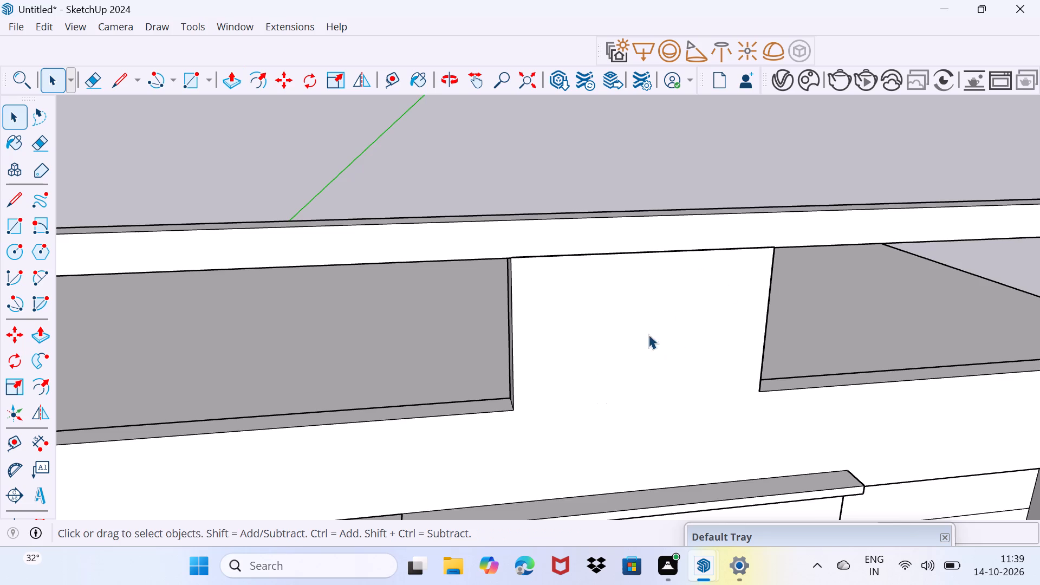
# Draw a line along the base of the new block's front face, joining its two bottom corners.
pyautogui.moveTo(598, 374); pyautogui.dragTo(625, 277, button='middle')
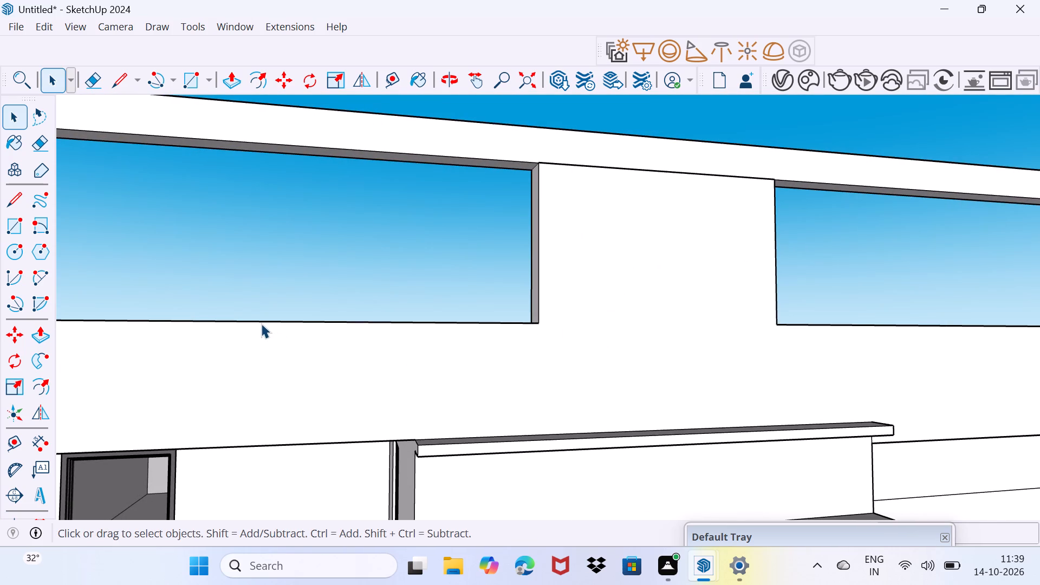
pyautogui.press('space')
pyautogui.scroll(-4, 397, 312)
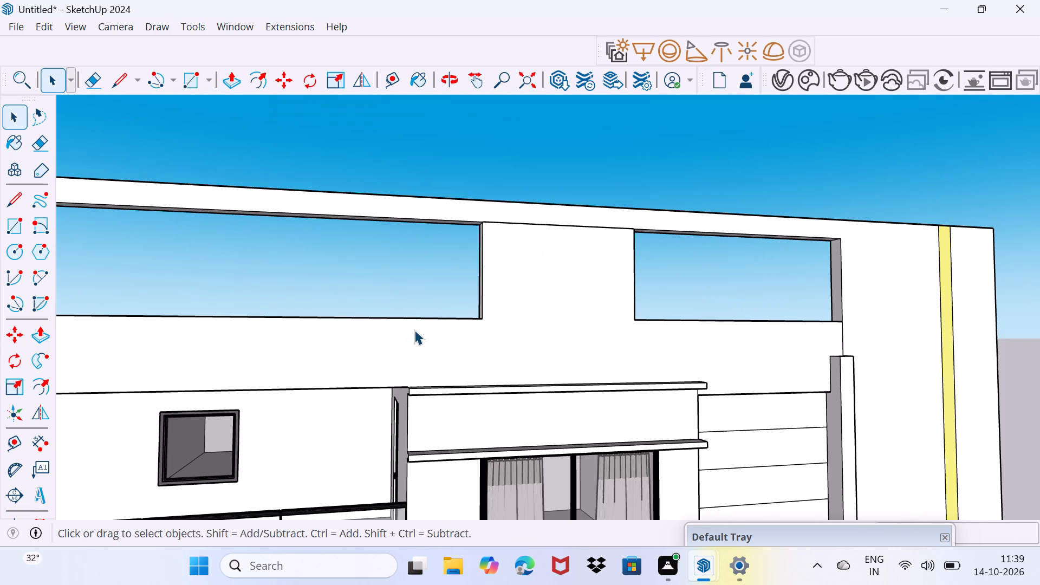
pyautogui.scroll(1, 479, 326)
pyautogui.press('l')
pyautogui.click(486, 318)
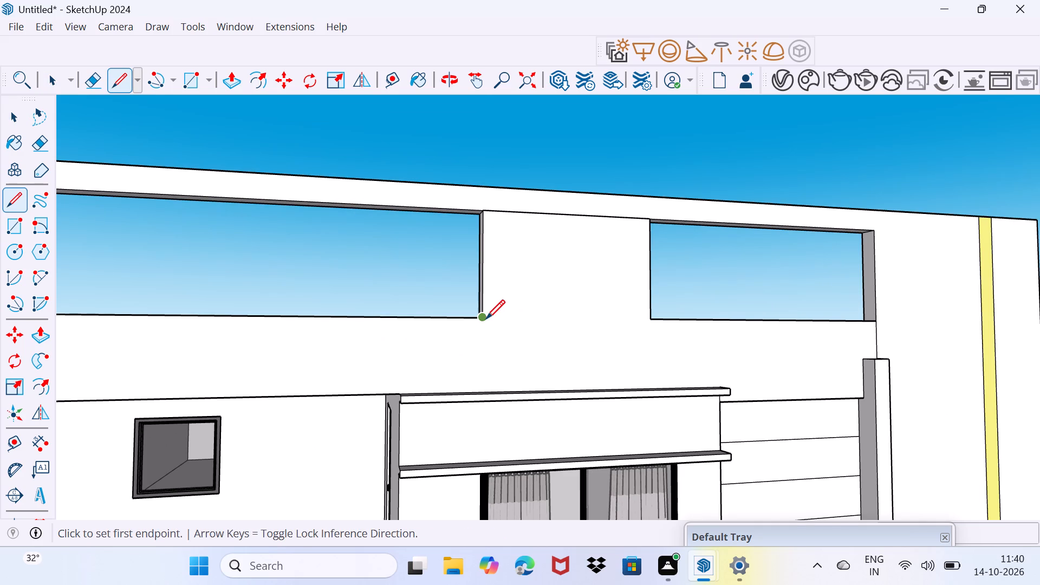
pyautogui.click(653, 317)
pyautogui.press('space')
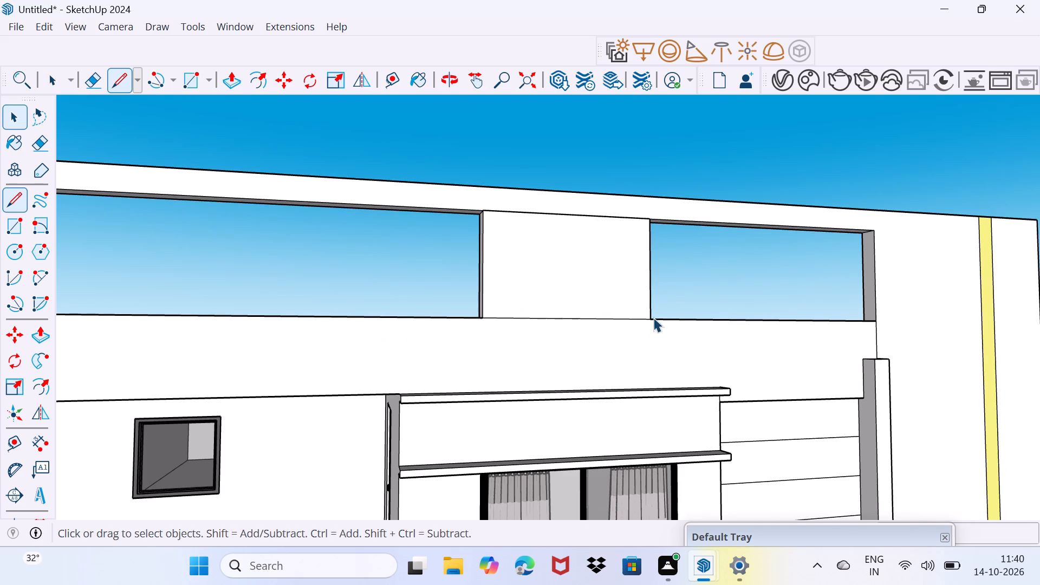
# Erase the stray edge across the top face where the beam meets the end block above the arched-window tower.
pyautogui.scroll(-2, 630, 325)
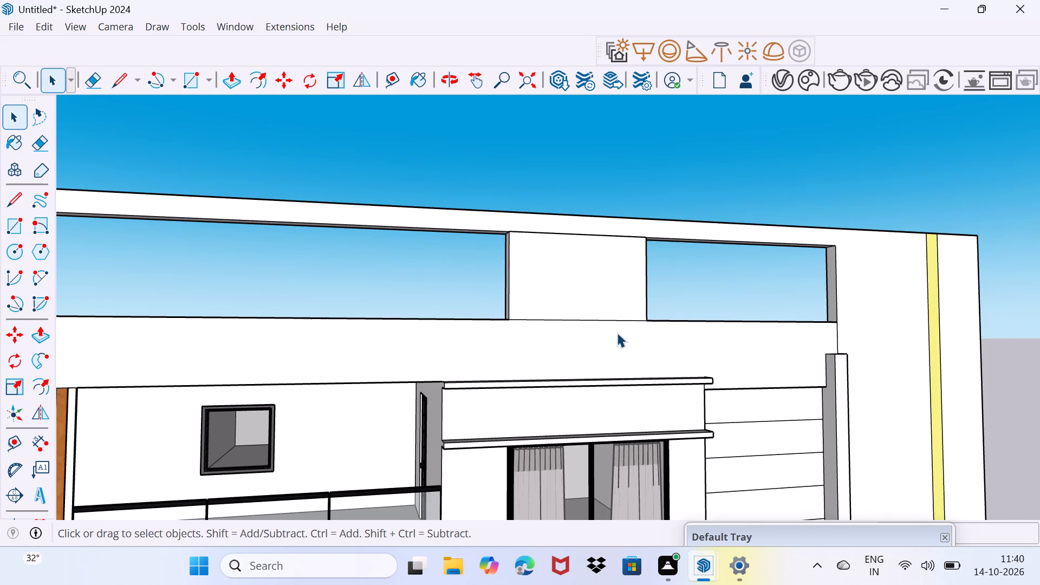
pyautogui.scroll(-12, 617, 333)
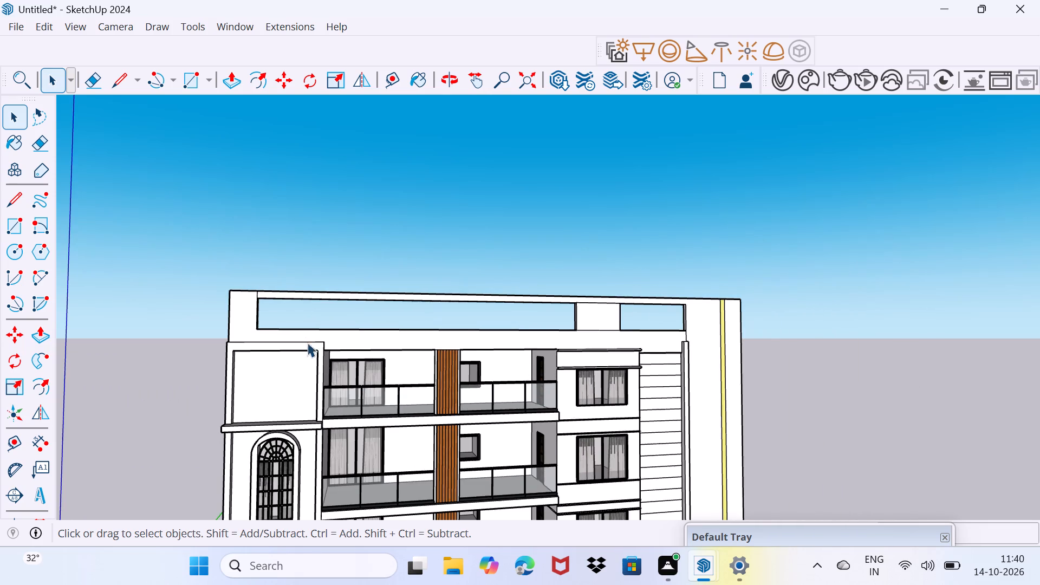
pyautogui.scroll(5, 307, 342)
pyautogui.moveTo(319, 330); pyautogui.dragTo(327, 353, button='middle')
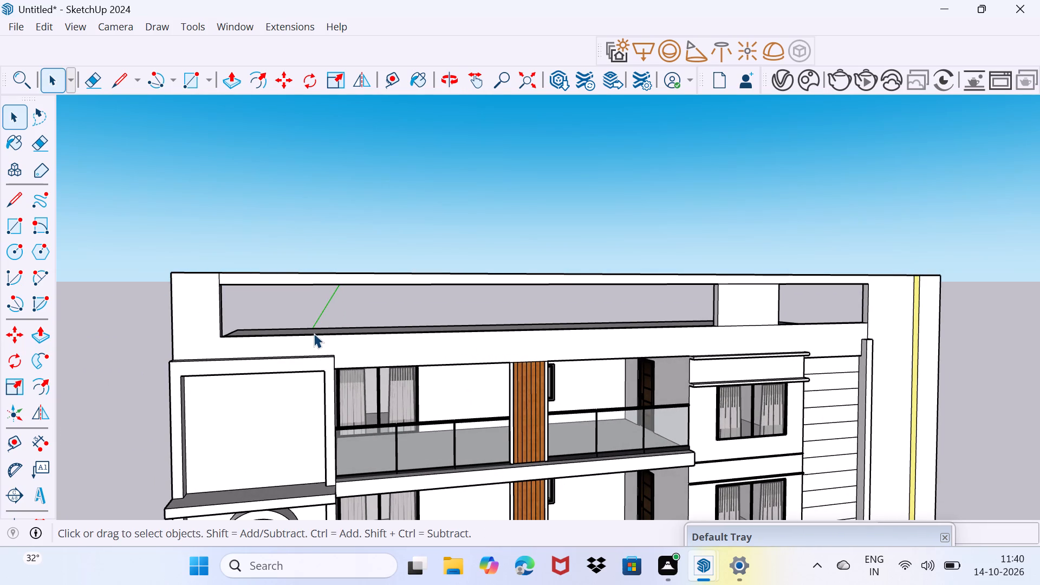
pyautogui.moveTo(302, 335); pyautogui.dragTo(285, 359, button='middle')
pyautogui.moveTo(285, 359); pyautogui.dragTo(308, 424, button='middle')
pyautogui.scroll(4, 213, 344)
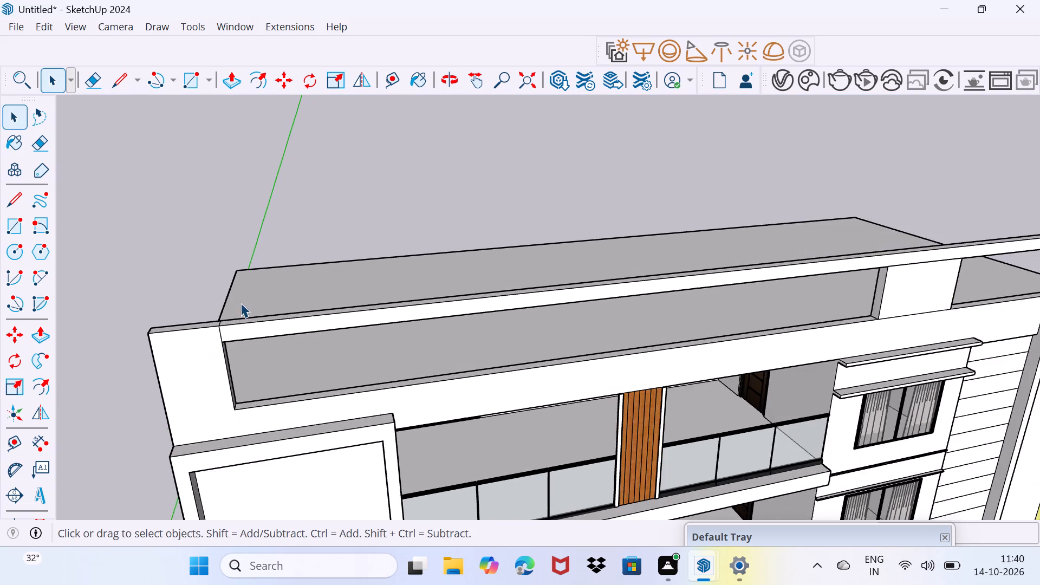
pyautogui.scroll(5, 242, 300)
pyautogui.moveTo(196, 358); pyautogui.dragTo(217, 324, button='middle')
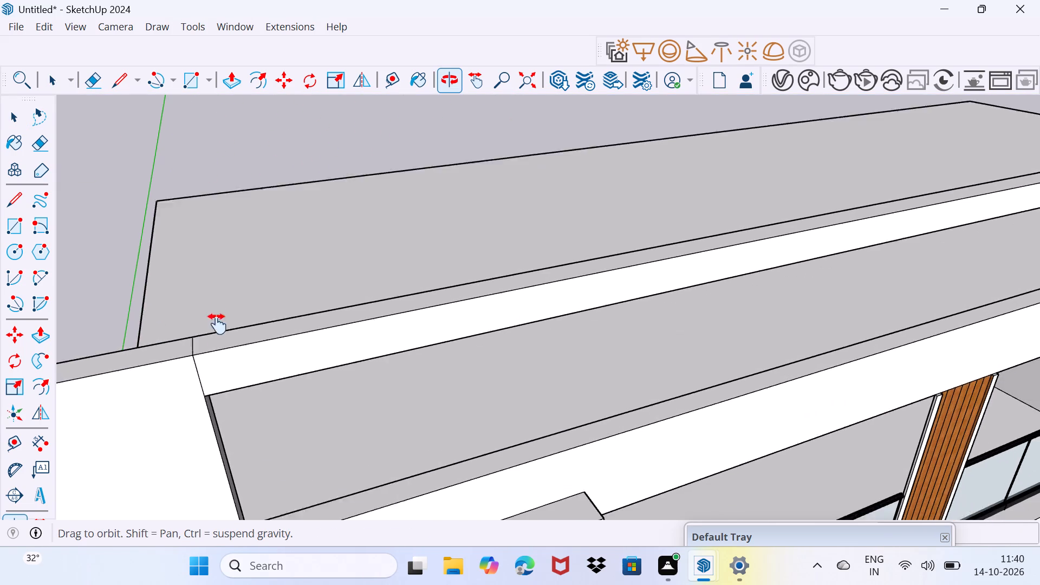
pyautogui.moveTo(217, 324); pyautogui.dragTo(215, 307, button='middle')
pyautogui.scroll(2, 192, 300)
pyautogui.moveTo(188, 296); pyautogui.dragTo(238, 374, button='middle')
pyautogui.press('e')
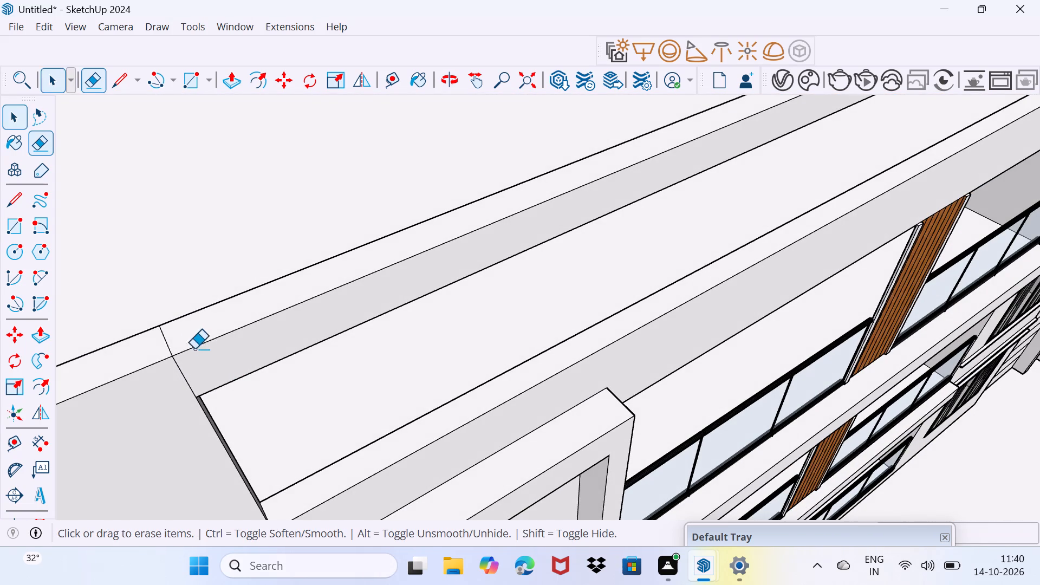
pyautogui.click(164, 343)
pyautogui.scroll(-7, 186, 399)
pyautogui.moveTo(189, 453); pyautogui.dragTo(100, 407, button='middle')
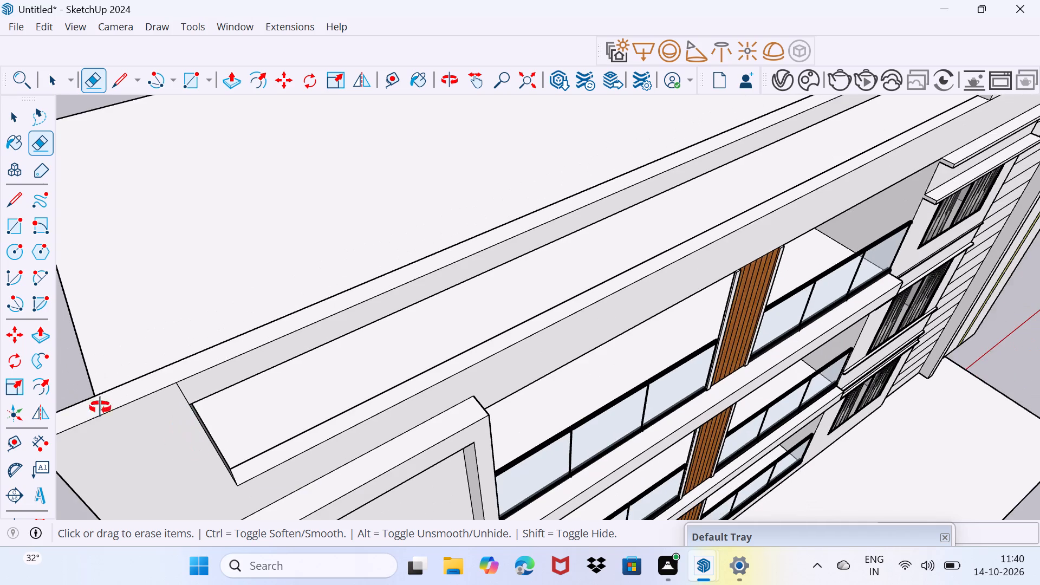
pyautogui.moveTo(100, 407); pyautogui.dragTo(83, 333, button='middle')
pyautogui.press('space')
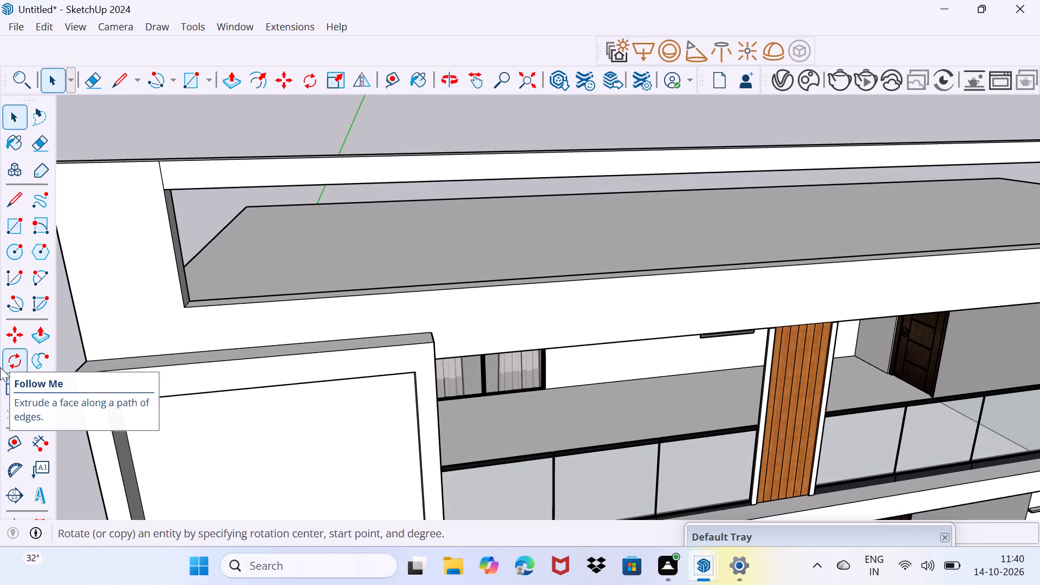
# Draw a line lengthwise across the parapet's front face, below the opening, from the tower-side outer edge to the yellow-striped end wall.
pyautogui.scroll(-3, 0, 367)
pyautogui.scroll(-5, 177, 355)
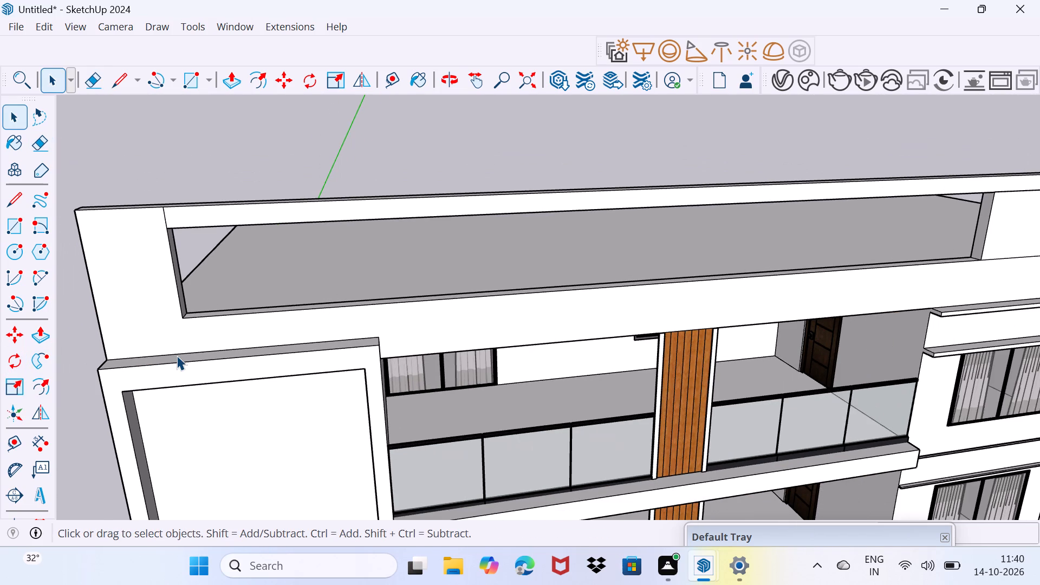
pyautogui.scroll(-1, 177, 355)
pyautogui.press('l')
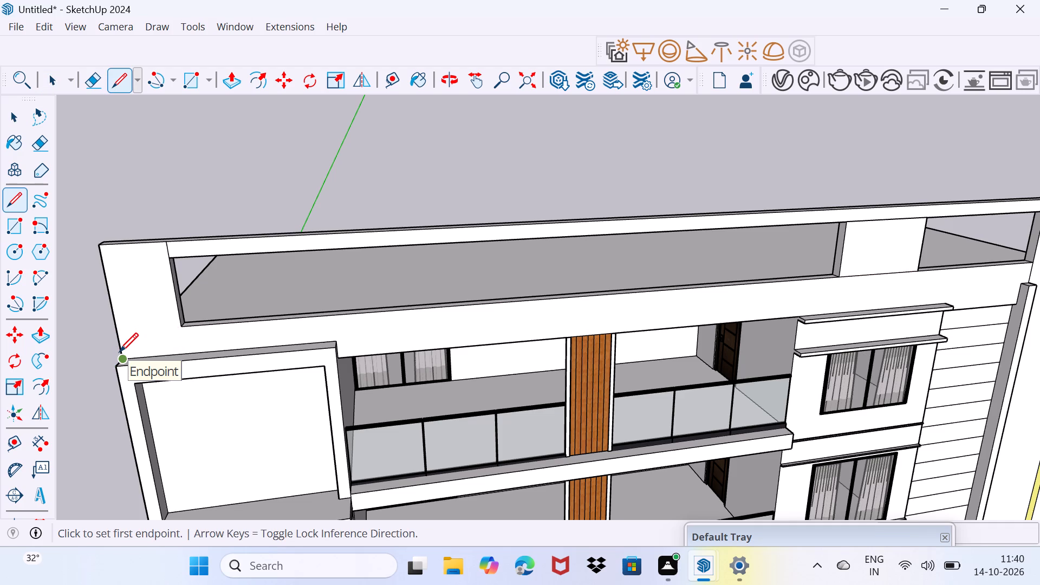
pyautogui.scroll(1, 119, 352)
pyautogui.moveTo(119, 352); pyautogui.dragTo(192, 328, button='middle')
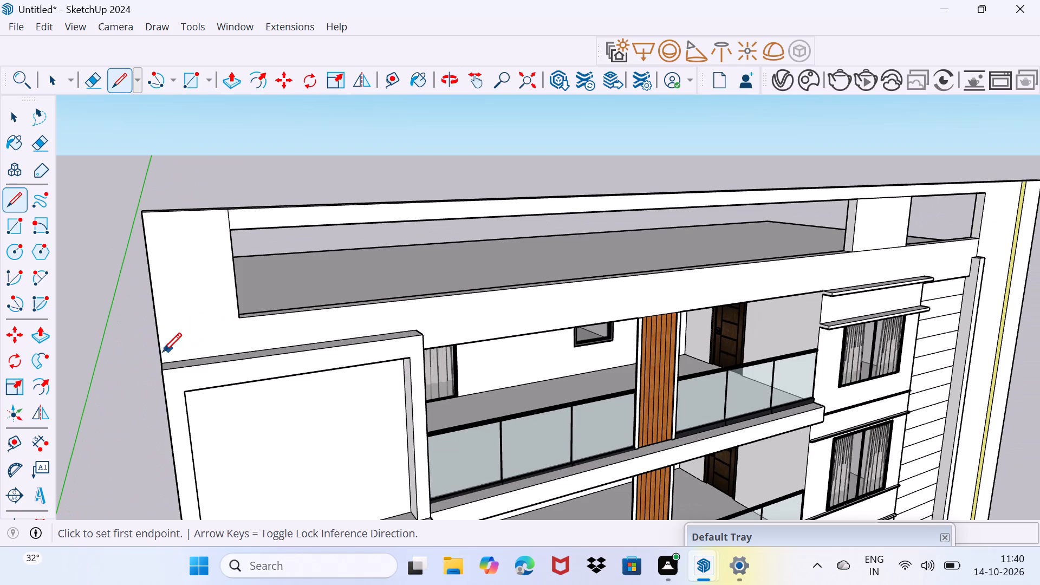
pyautogui.click(159, 350)
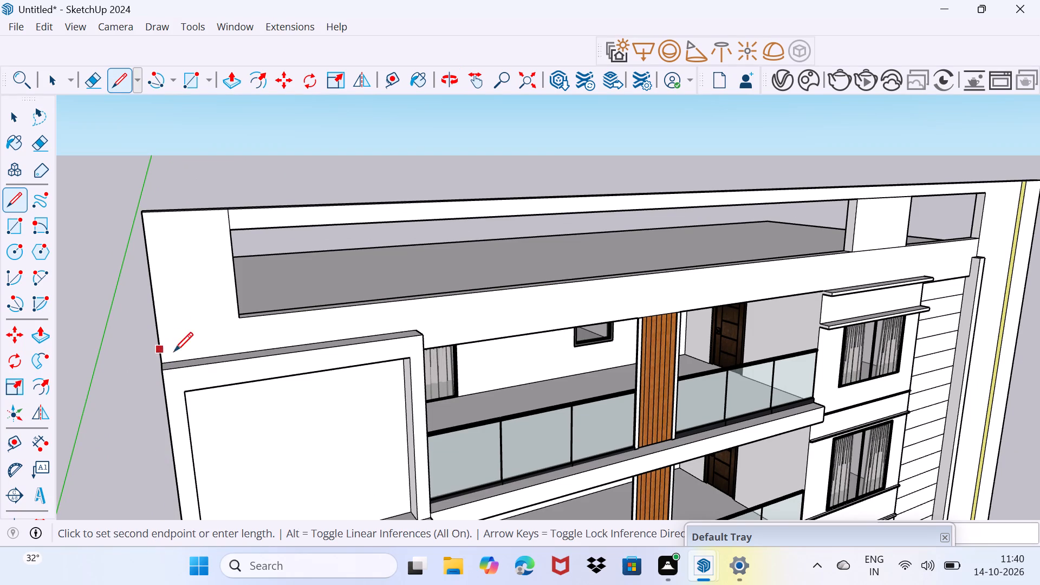
pyautogui.scroll(-6, 376, 329)
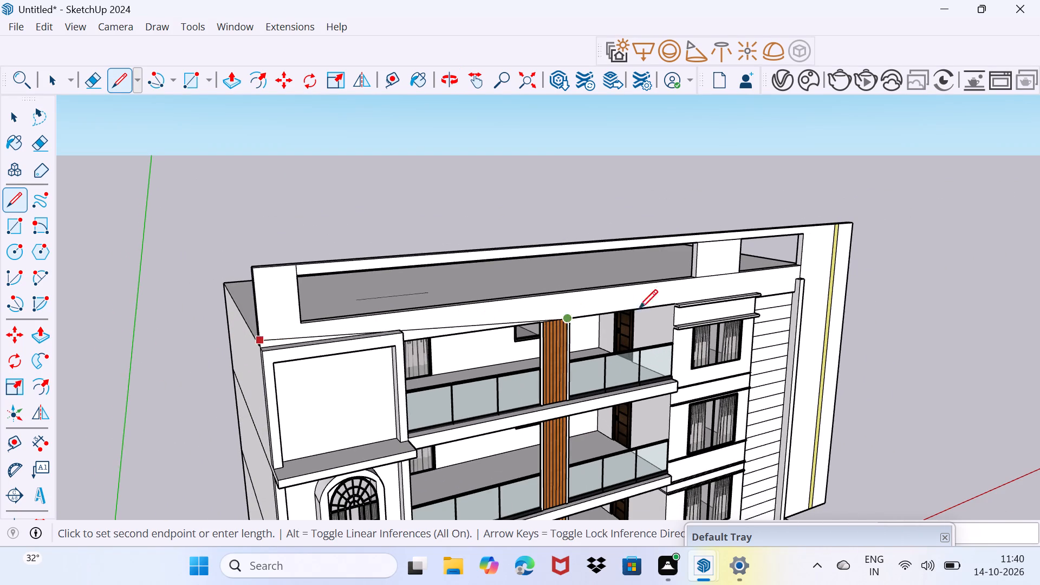
pyautogui.scroll(2, 795, 276)
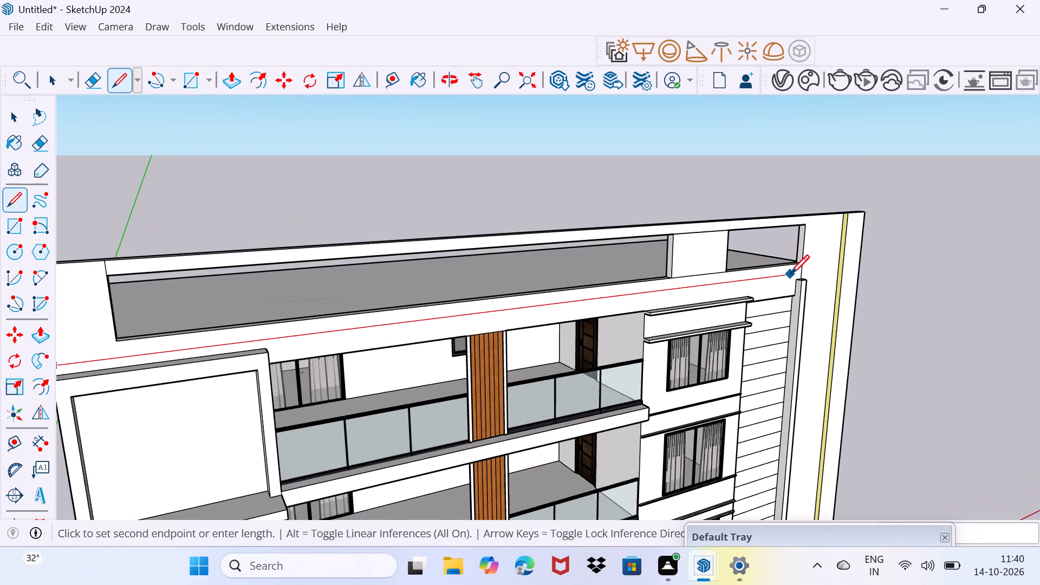
pyautogui.scroll(3, 790, 274)
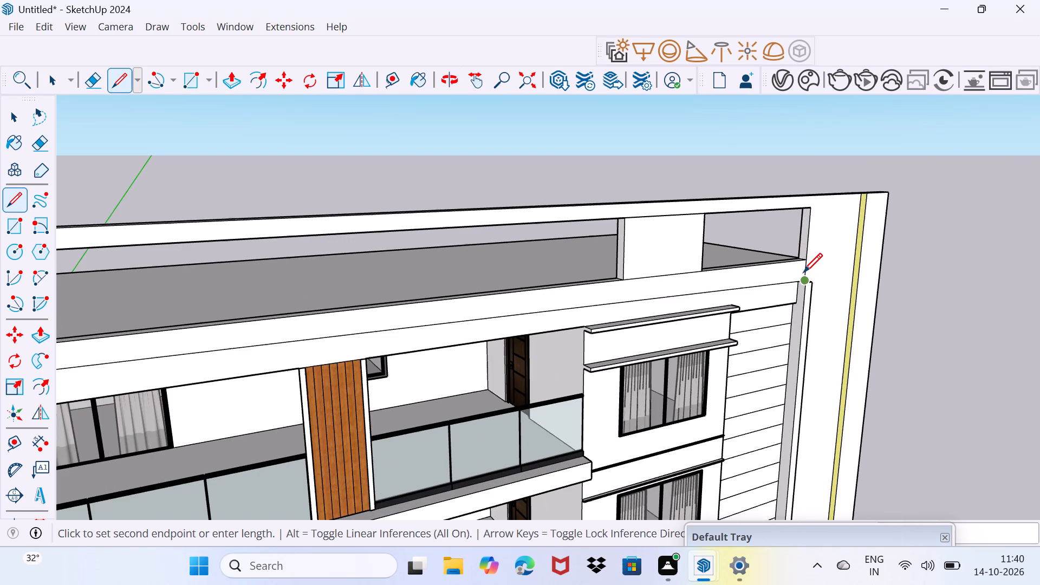
pyautogui.scroll(8, 803, 272)
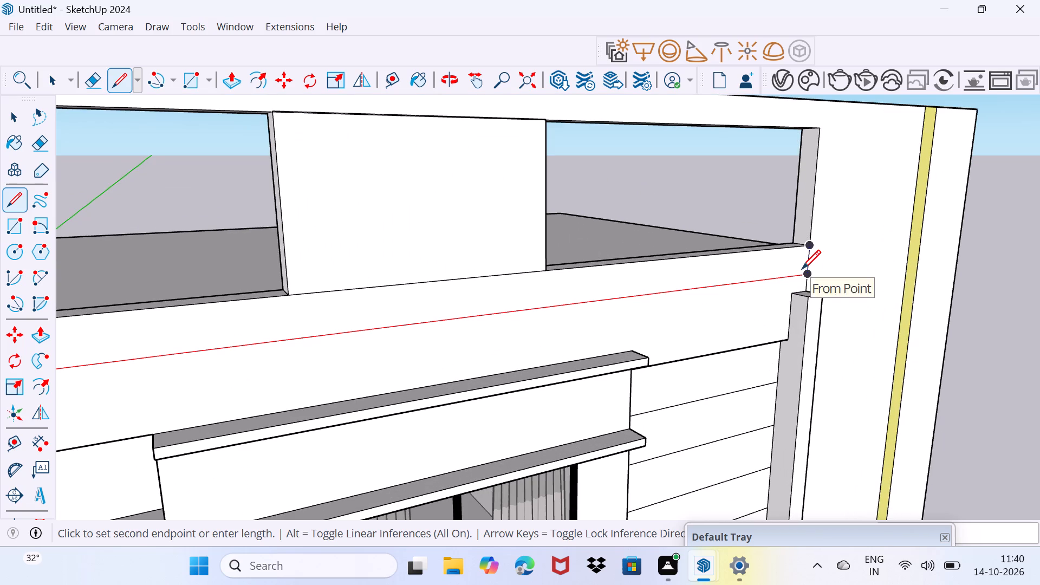
pyautogui.click(798, 270)
pyautogui.press('space')
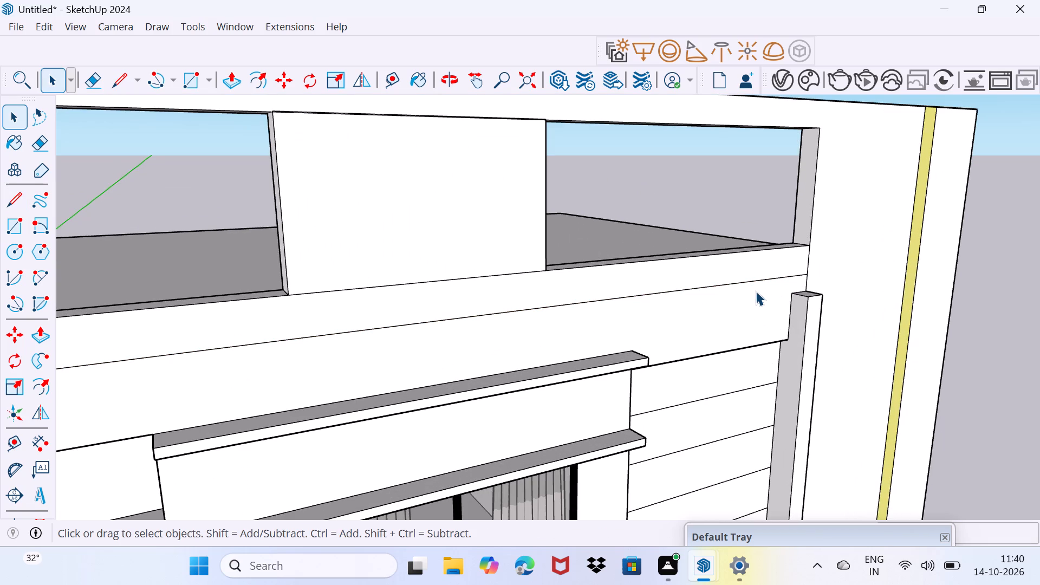
# Draw a short vertical line from the parapet opening's lower corner near the arched-window tower down to the lengthwise line.
pyautogui.scroll(-7, 755, 291)
pyautogui.scroll(-4, 415, 362)
pyautogui.moveTo(236, 352); pyautogui.dragTo(363, 330, button='middle')
pyautogui.scroll(-1, 361, 329)
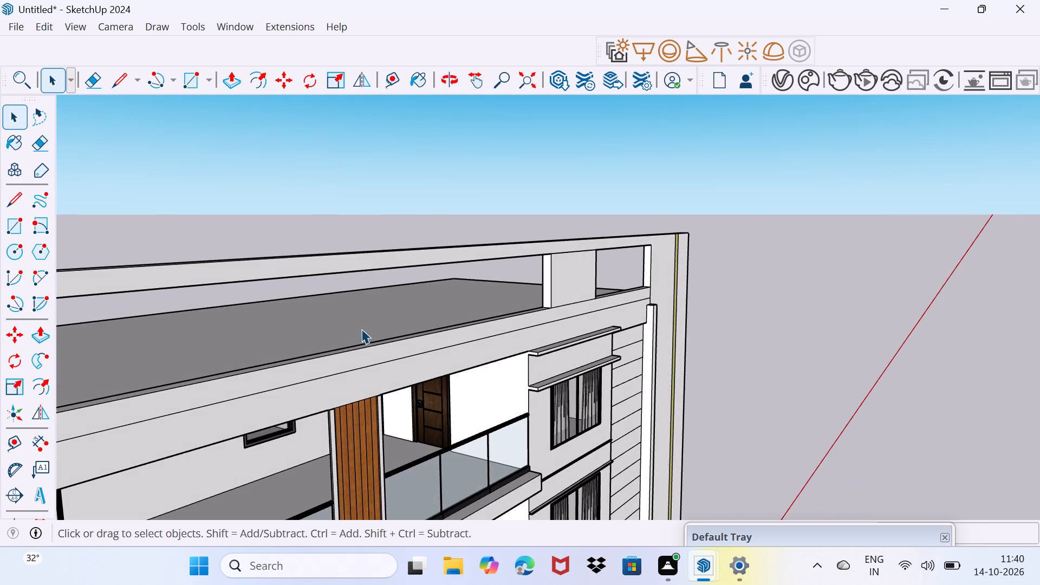
pyautogui.scroll(-7, 361, 329)
pyautogui.scroll(3, 97, 406)
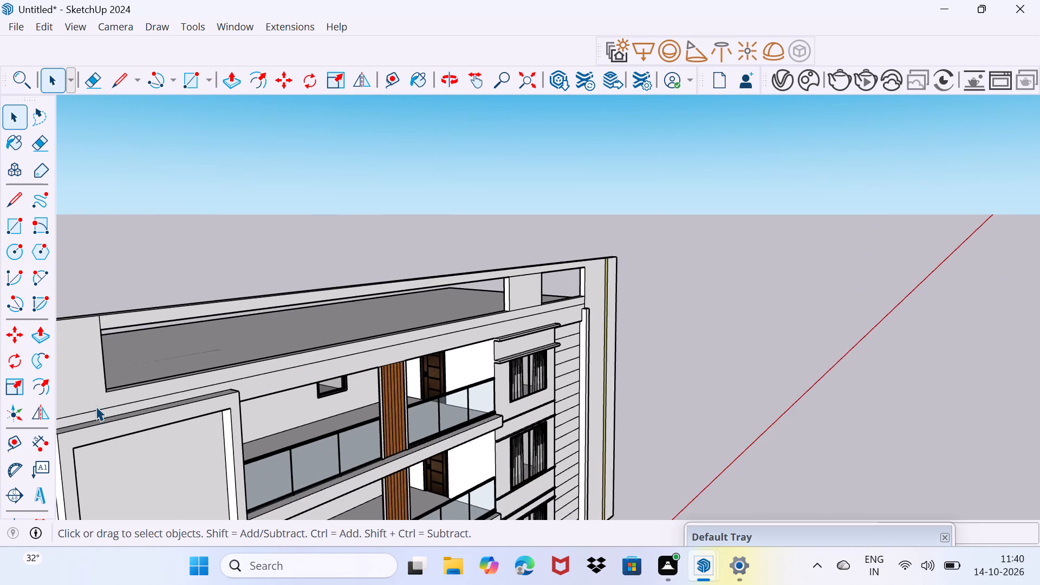
pyautogui.scroll(9, 96, 406)
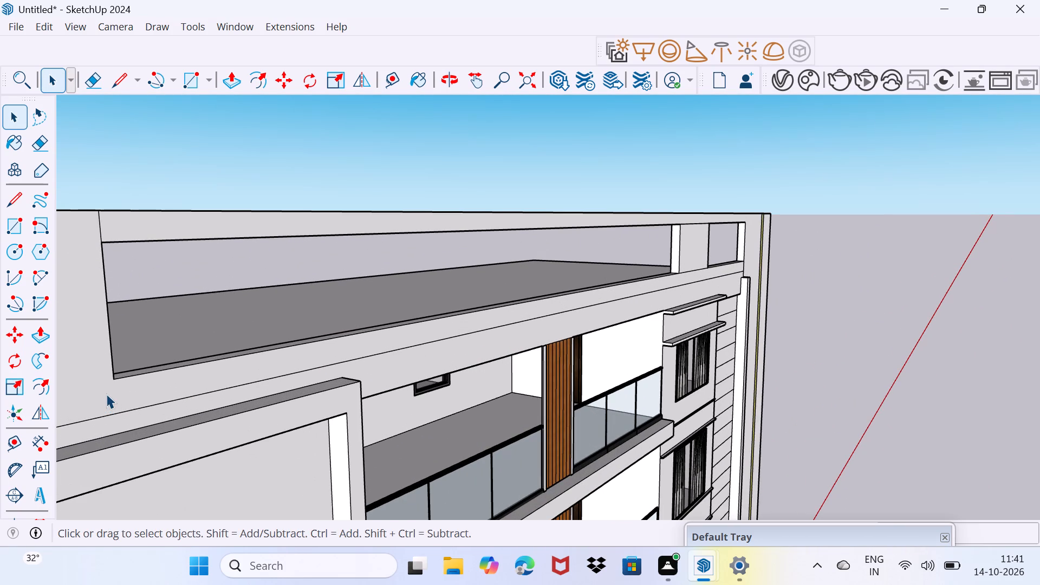
pyautogui.press('l')
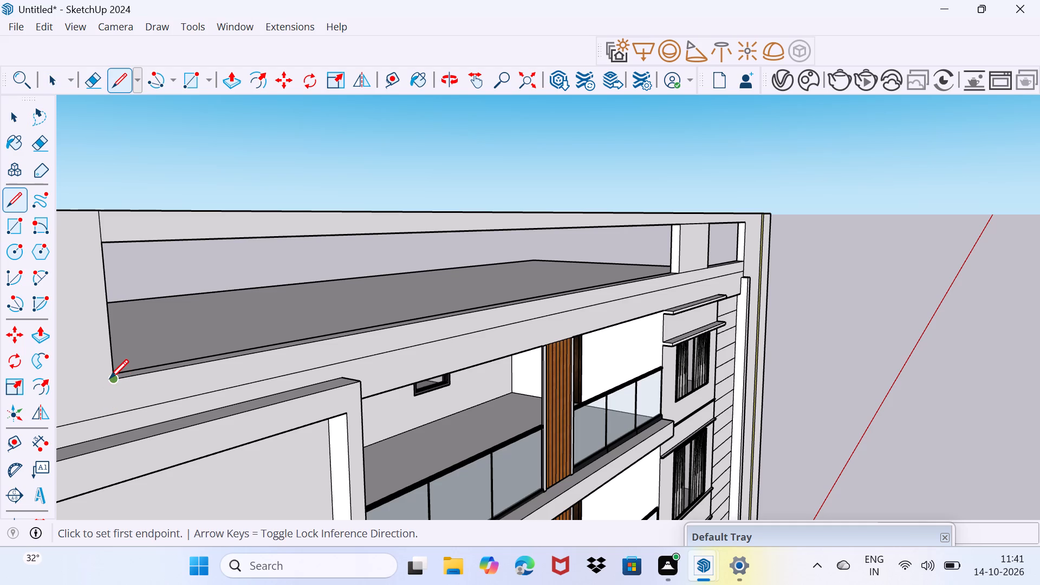
pyautogui.click(109, 378)
pyautogui.click(113, 416)
pyautogui.press('space')
# Erase the leftover piece of the lengthwise line crossing the end block above the arched-window tower.
pyautogui.scroll(-8, 113, 415)
pyautogui.press('e')
pyautogui.click(91, 419)
pyautogui.scroll(2, 125, 420)
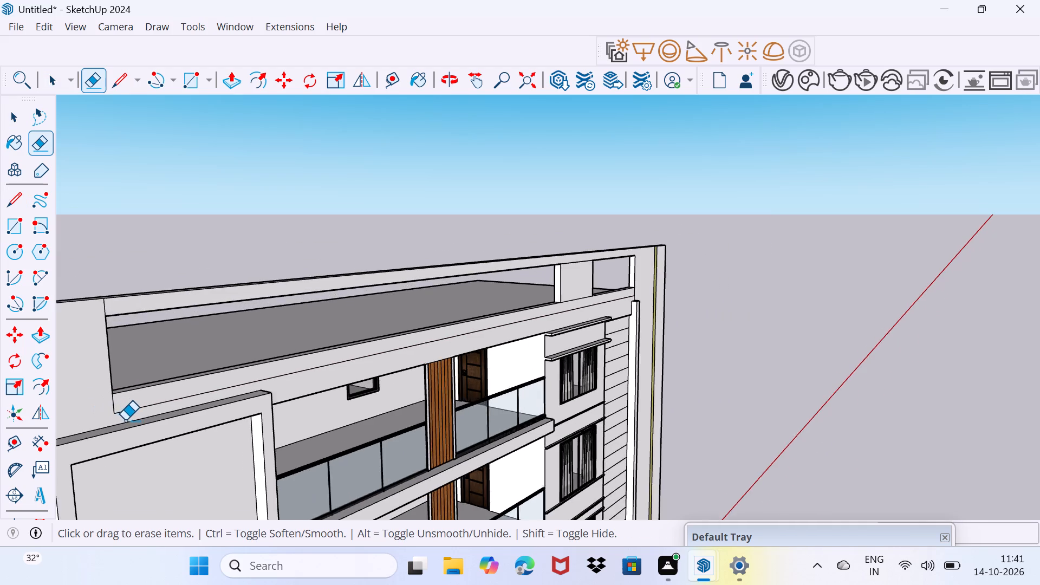
pyautogui.scroll(5, 125, 420)
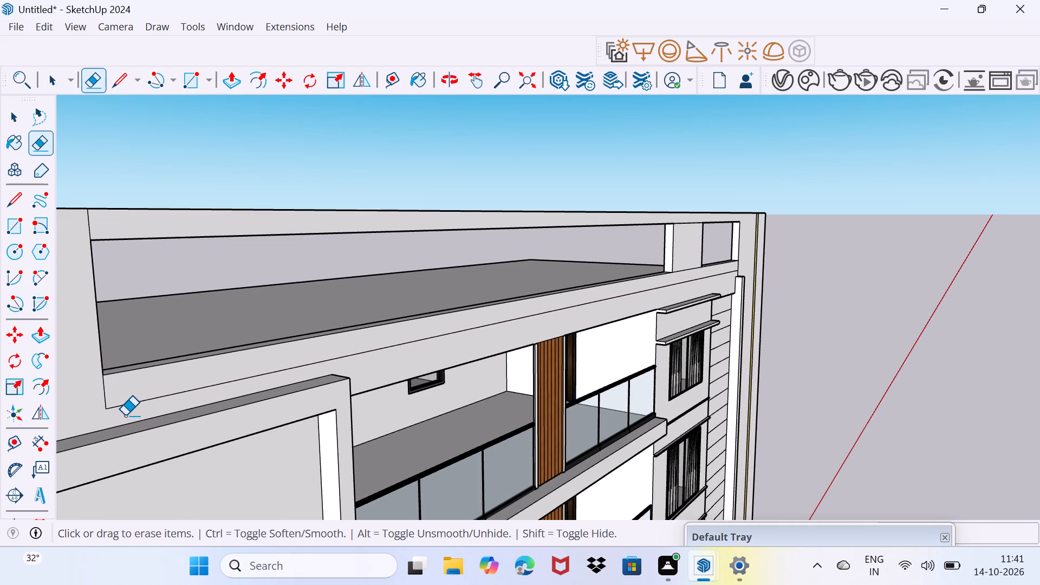
pyautogui.press('space')
pyautogui.scroll(-3, 95, 411)
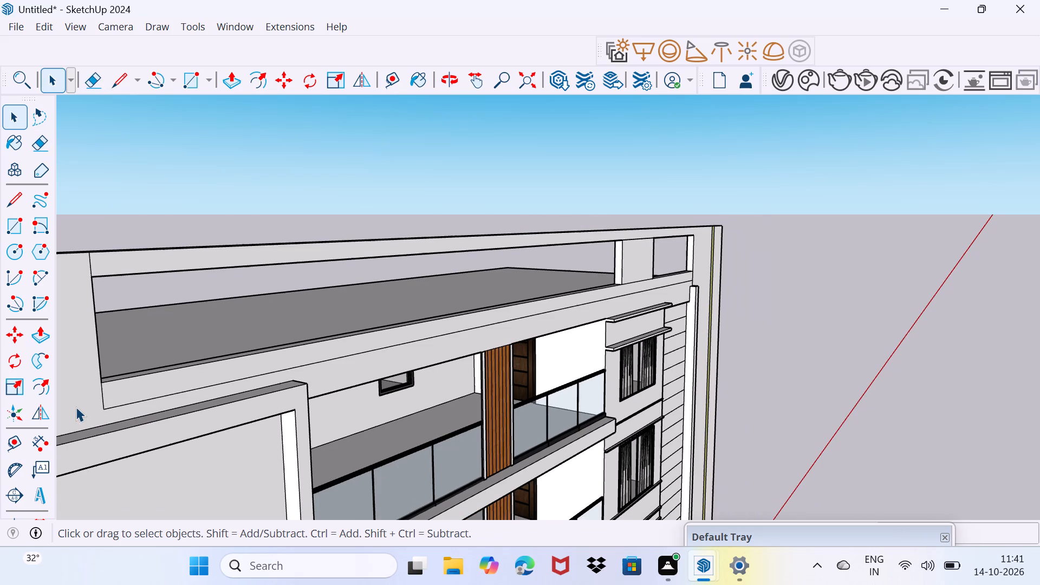
pyautogui.click(76, 407)
pyautogui.scroll(-4, 76, 407)
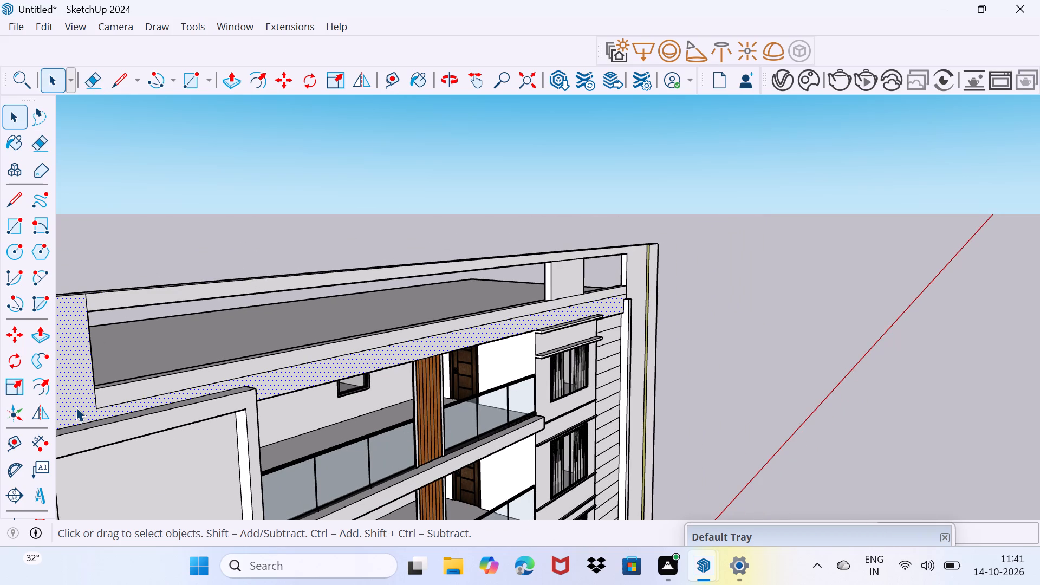
pyautogui.press('space')
pyautogui.moveTo(76, 408); pyautogui.dragTo(96, 380)
# Draw a line from the back corner of the upper window ledge across the parapet face to the vertical fin, above the grooved wall.
pyautogui.scroll(3, 609, 340)
pyautogui.moveTo(615, 333); pyautogui.dragTo(606, 335, button='middle')
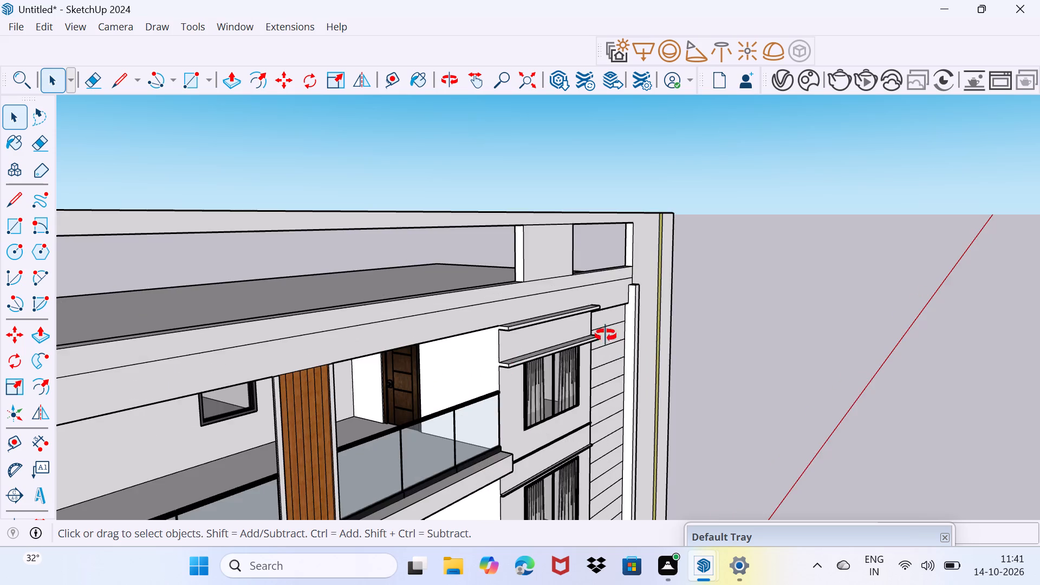
pyautogui.moveTo(606, 335); pyautogui.dragTo(199, 364, button='middle')
pyautogui.scroll(4, 601, 333)
pyautogui.moveTo(539, 336); pyautogui.dragTo(584, 336, button='middle')
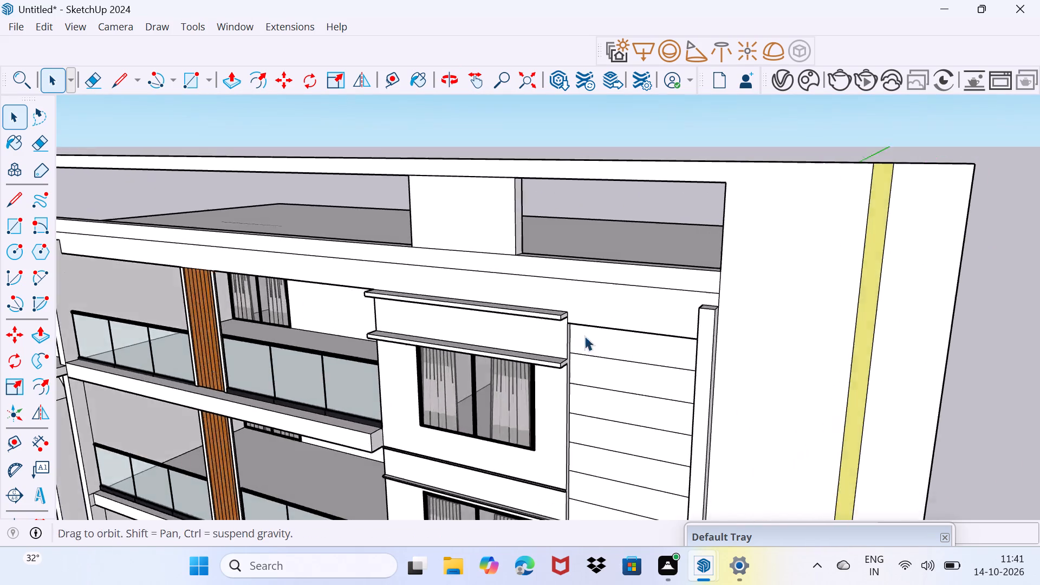
pyautogui.scroll(7, 600, 317)
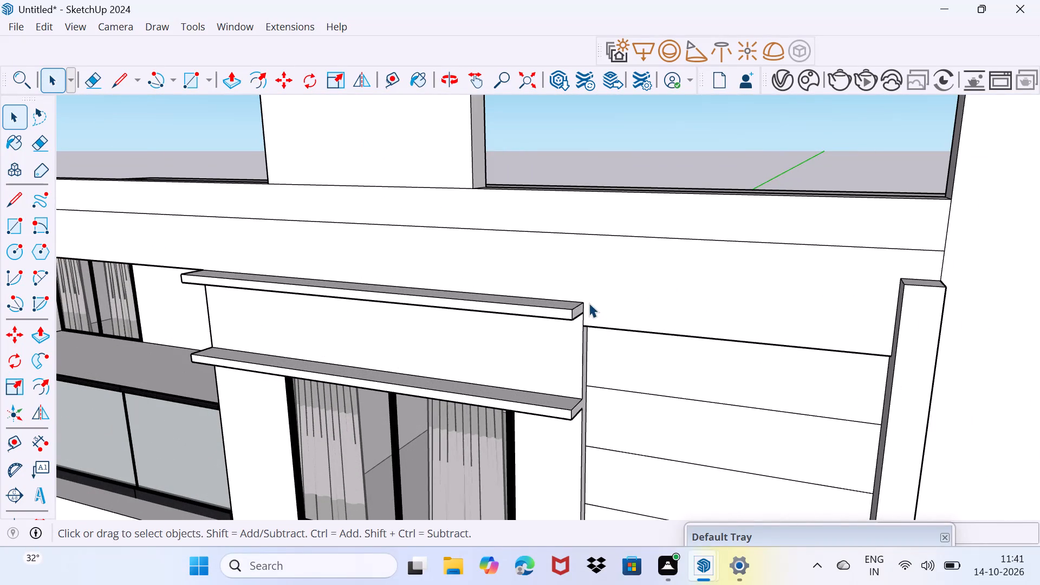
pyautogui.press('l')
pyautogui.click(580, 304)
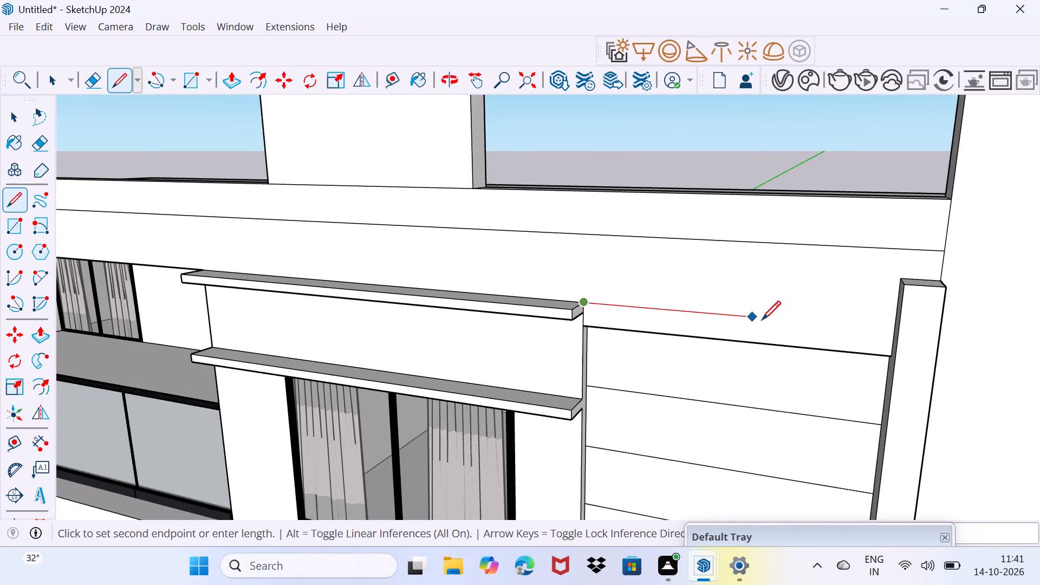
pyautogui.click(892, 326)
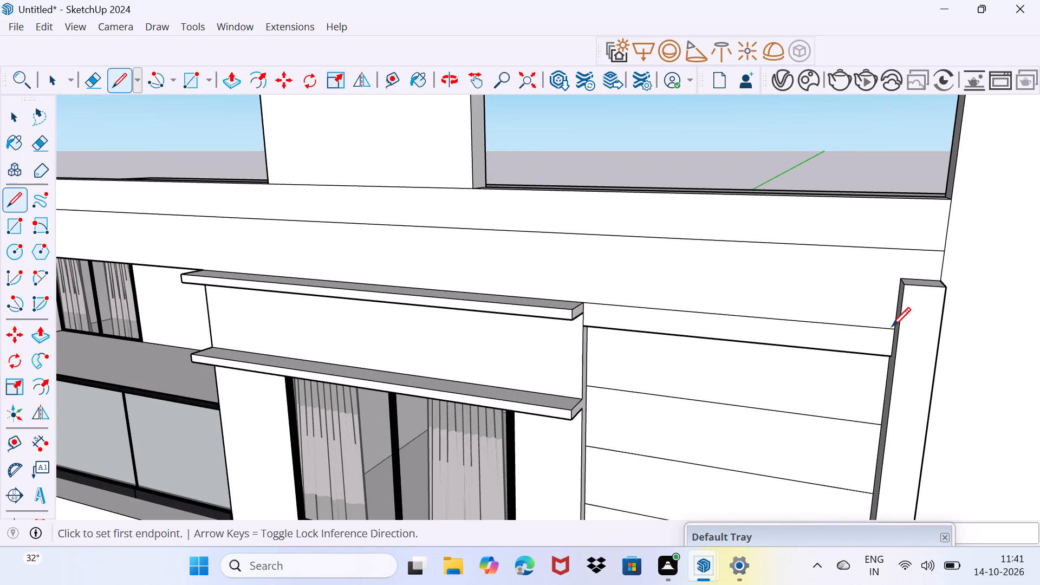
pyautogui.press('space')
# Push the narrow strip between the window ledge and the vertical fin back flush with the grooved wall below.
pyautogui.moveTo(786, 372); pyautogui.dragTo(807, 344)
pyautogui.click(794, 337)
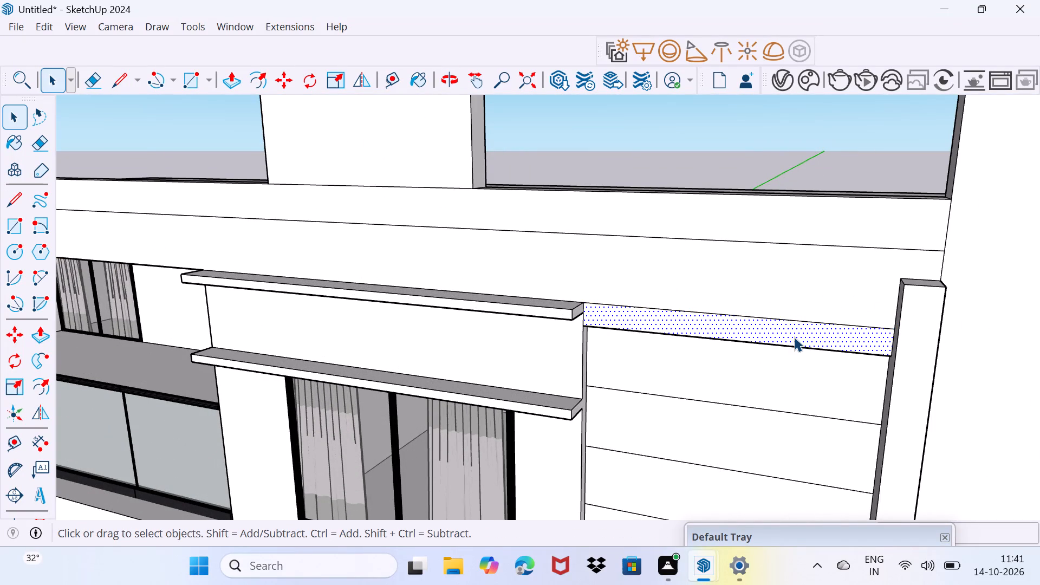
pyautogui.press('p')
pyautogui.click(794, 337)
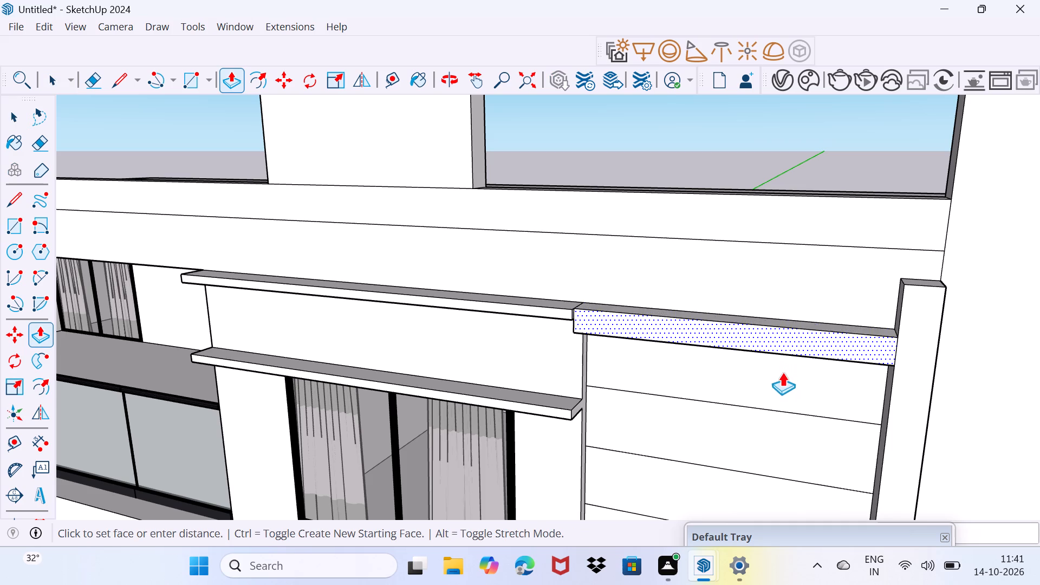
pyautogui.click(798, 385)
pyautogui.press('space')
# Erase the seam between the recessed strip and grooved wall, and the two stray edges beside the upper window ledge's end.
pyautogui.moveTo(771, 392); pyautogui.dragTo(798, 360)
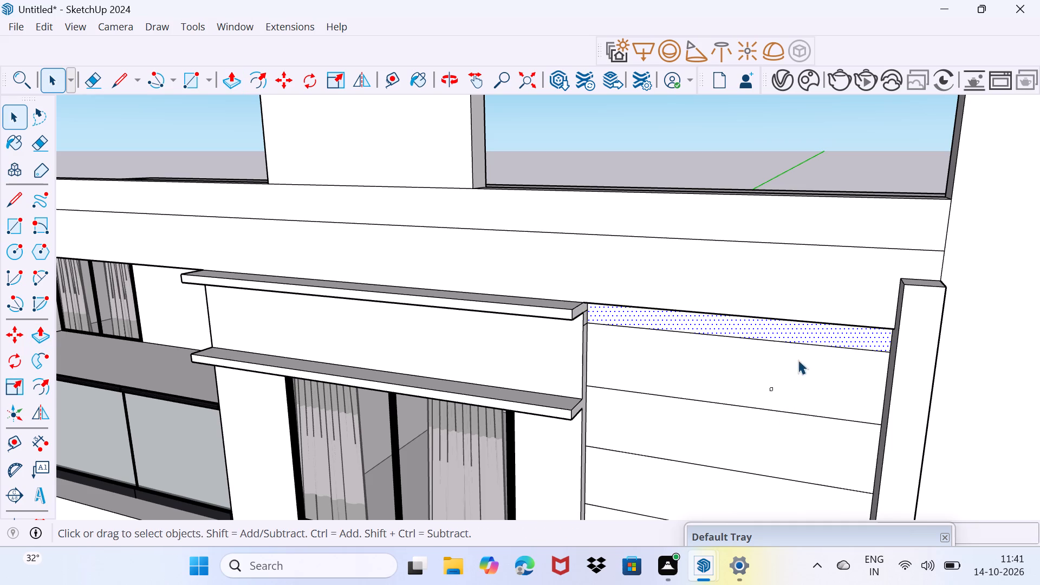
pyautogui.moveTo(798, 360); pyautogui.dragTo(801, 357)
pyautogui.press('e')
pyautogui.click(726, 339)
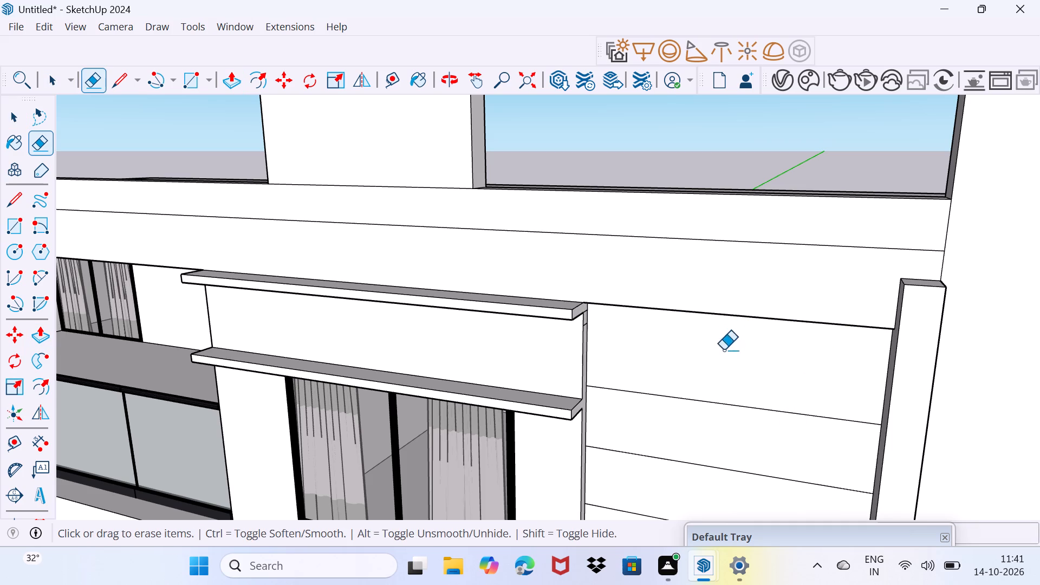
pyautogui.scroll(9, 564, 343)
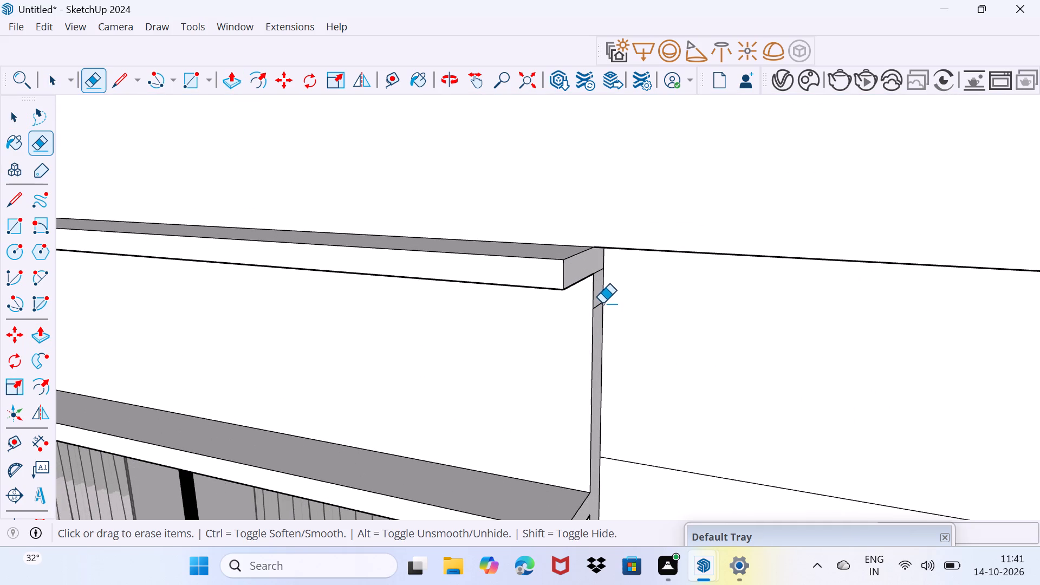
pyautogui.click(600, 305)
pyautogui.click(598, 270)
pyautogui.scroll(-6, 616, 311)
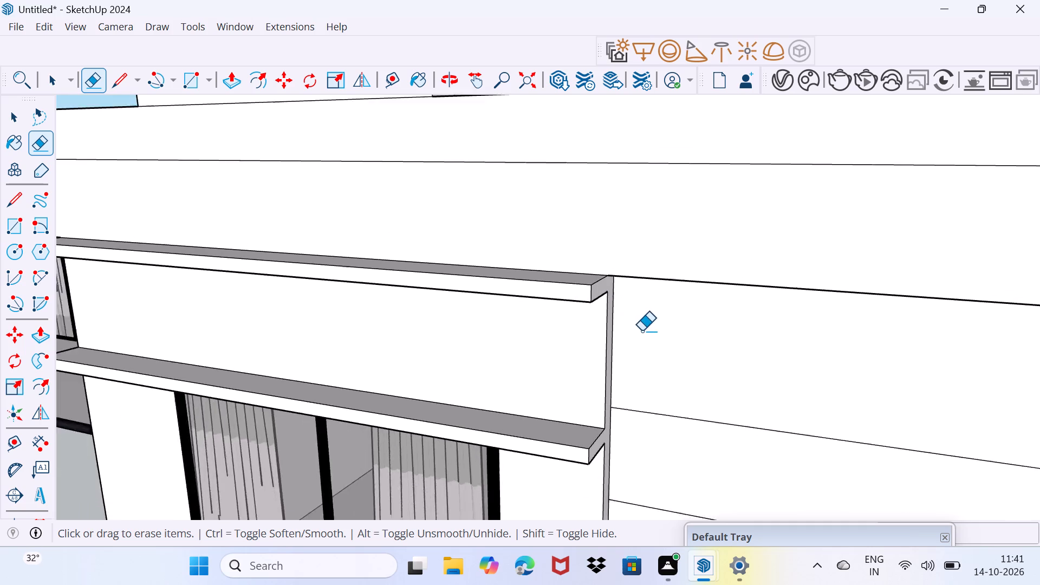
# Pull the L-shaped parapet band face, including its raised end, forward to the edge of the ledge above the arched window.
pyautogui.scroll(-10, 642, 331)
pyautogui.moveTo(607, 390); pyautogui.dragTo(693, 365, button='middle')
pyautogui.scroll(-6, 694, 362)
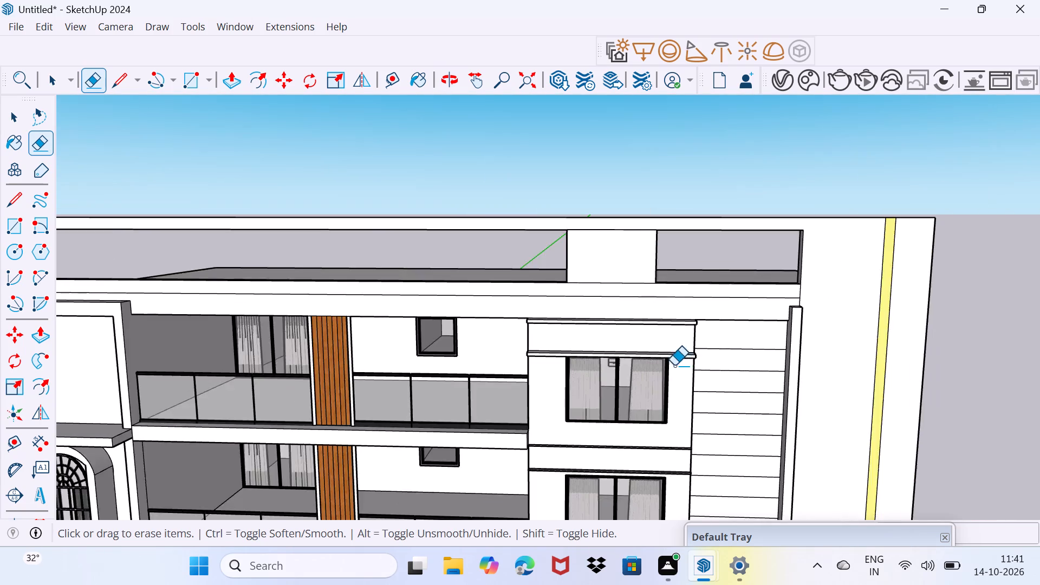
pyautogui.scroll(-3, 674, 366)
pyautogui.scroll(3, 346, 353)
pyautogui.scroll(3, 303, 327)
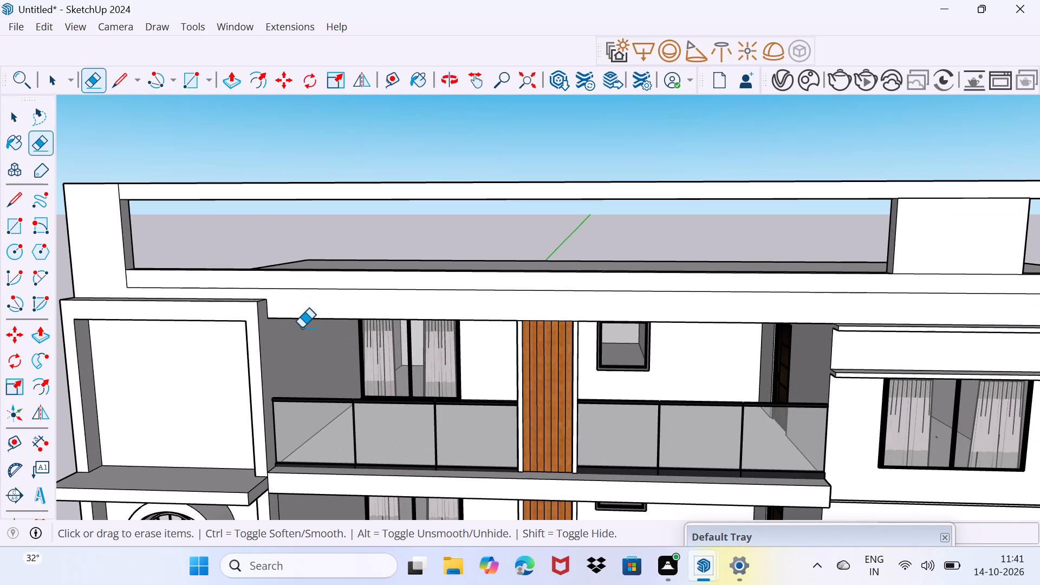
pyautogui.press('space')
pyautogui.click(317, 309)
pyautogui.scroll(-4, 329, 303)
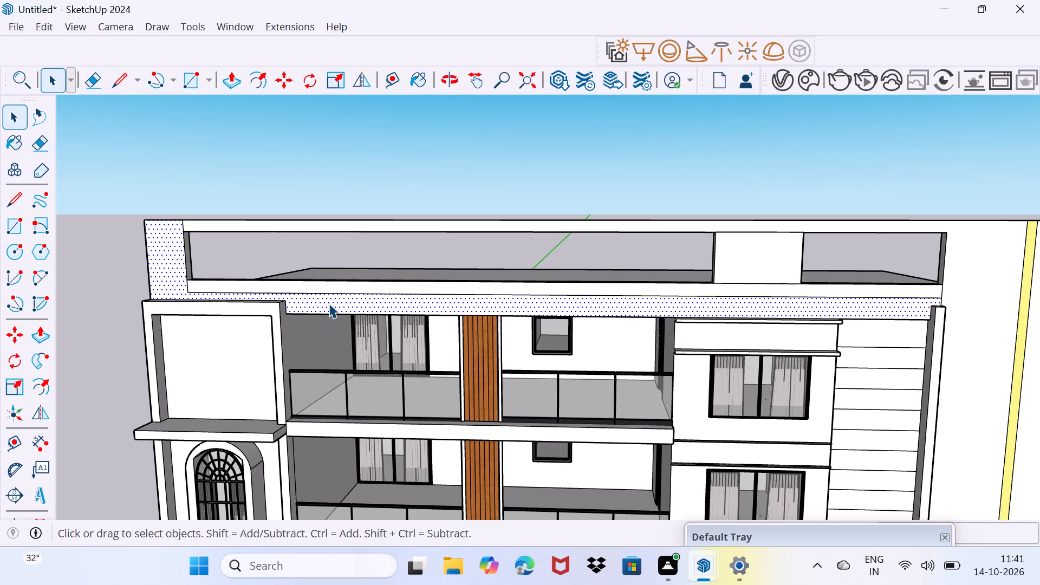
pyautogui.press('p')
pyautogui.click(329, 303)
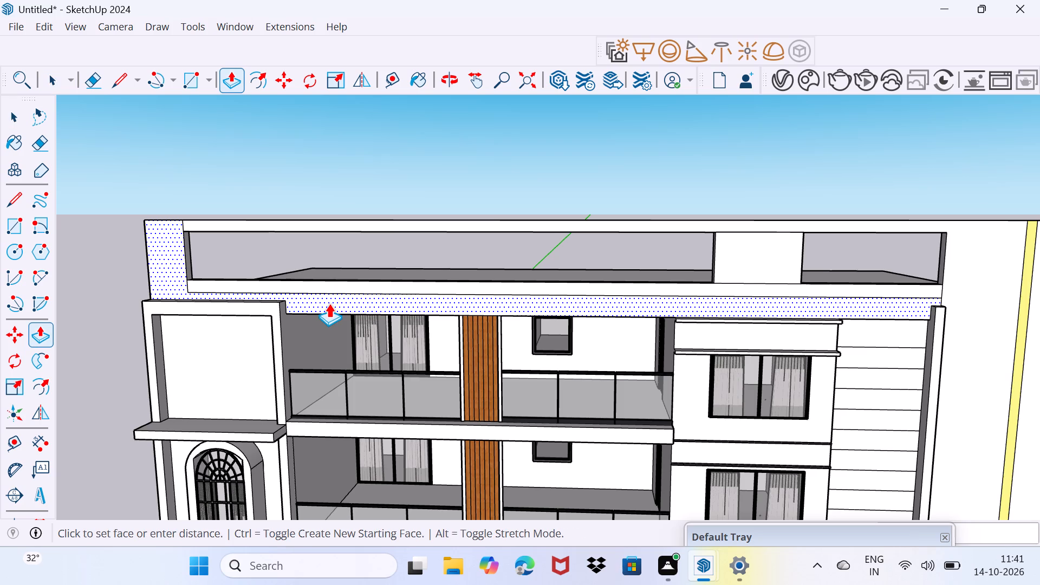
pyautogui.click(304, 317)
pyautogui.click(308, 306)
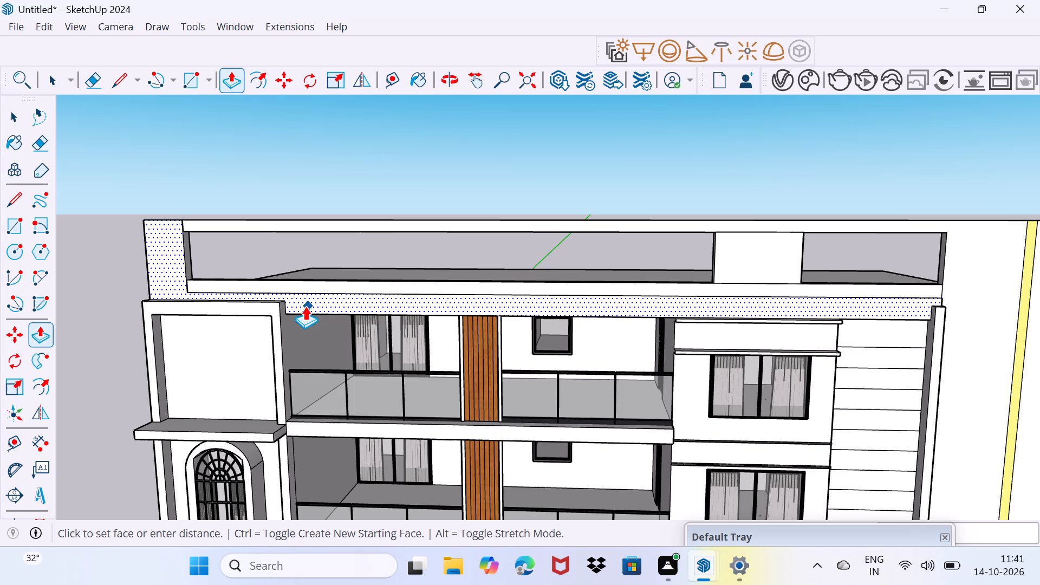
pyautogui.click(276, 327)
pyautogui.click(297, 302)
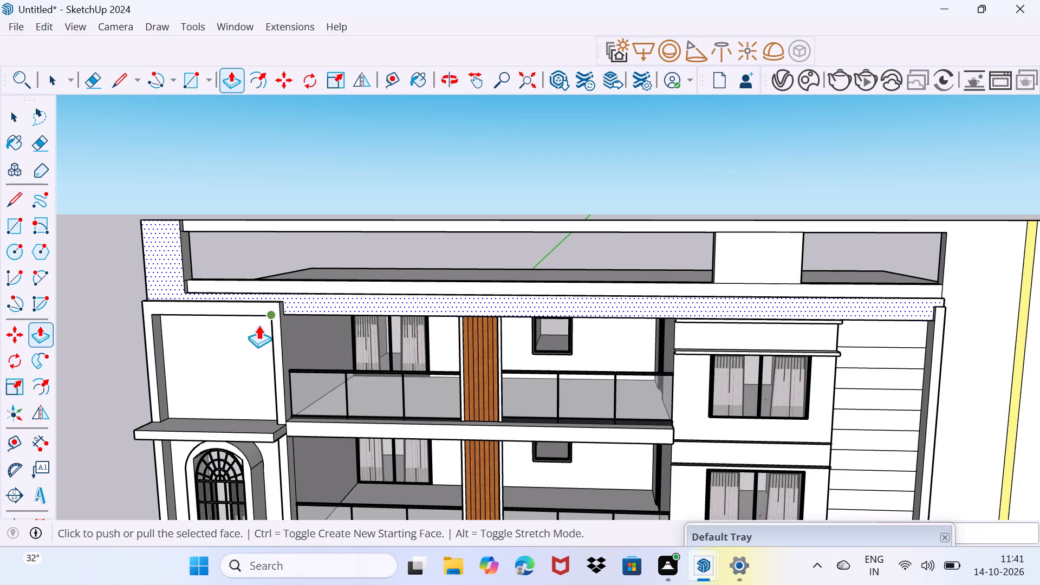
pyautogui.moveTo(258, 326); pyautogui.dragTo(203, 399)
pyautogui.click(203, 399)
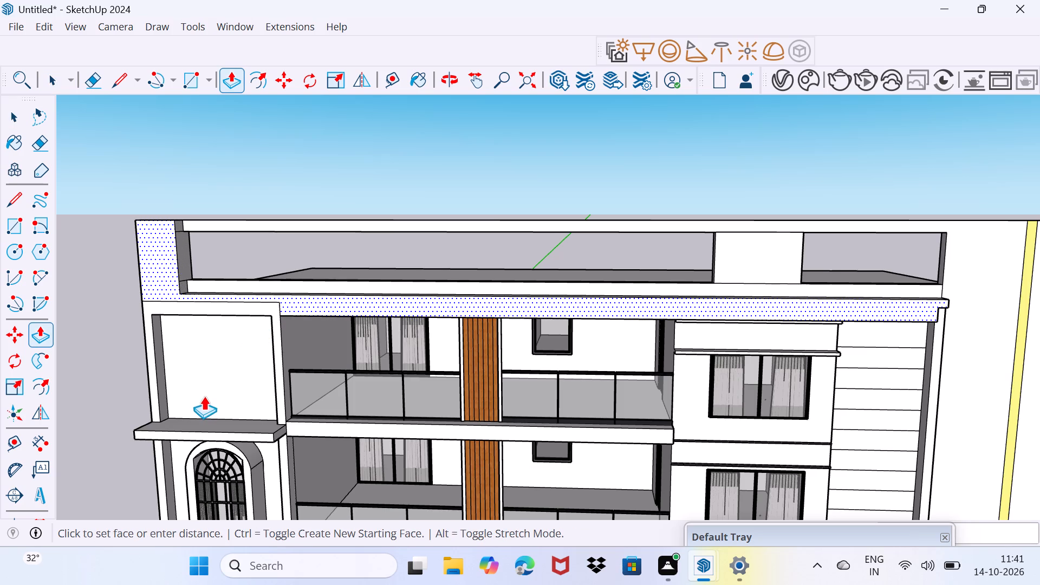
pyautogui.click(162, 431)
pyautogui.press('space')
pyautogui.moveTo(204, 401); pyautogui.dragTo(215, 392)
# Extend the band's deeper lower part across the top of the arched-window tower to the building's side wall.
pyautogui.moveTo(185, 413); pyautogui.dragTo(267, 388, button='middle')
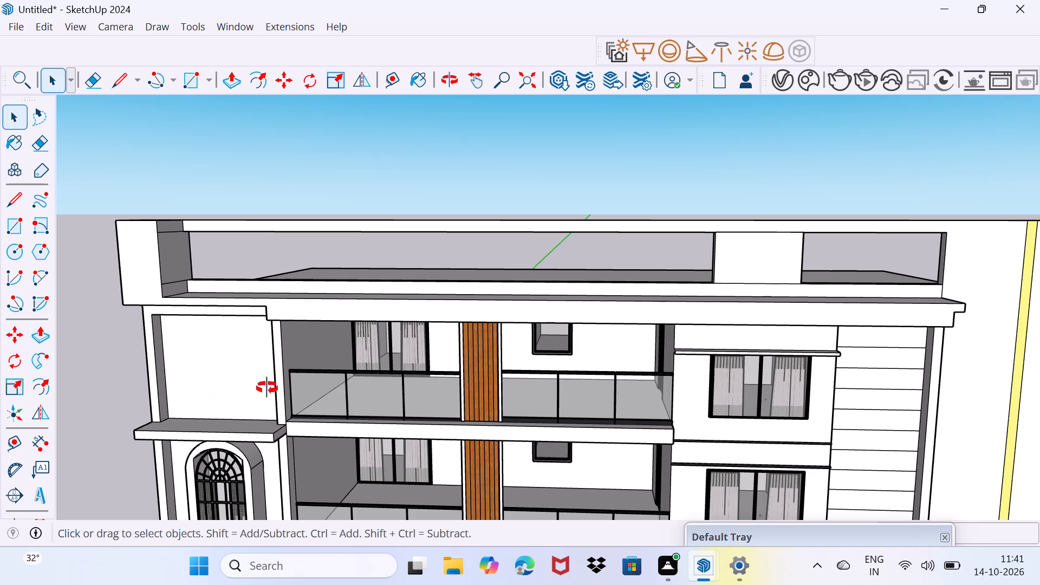
pyautogui.moveTo(267, 388); pyautogui.dragTo(442, 342, button='middle')
pyautogui.scroll(-1, 406, 337)
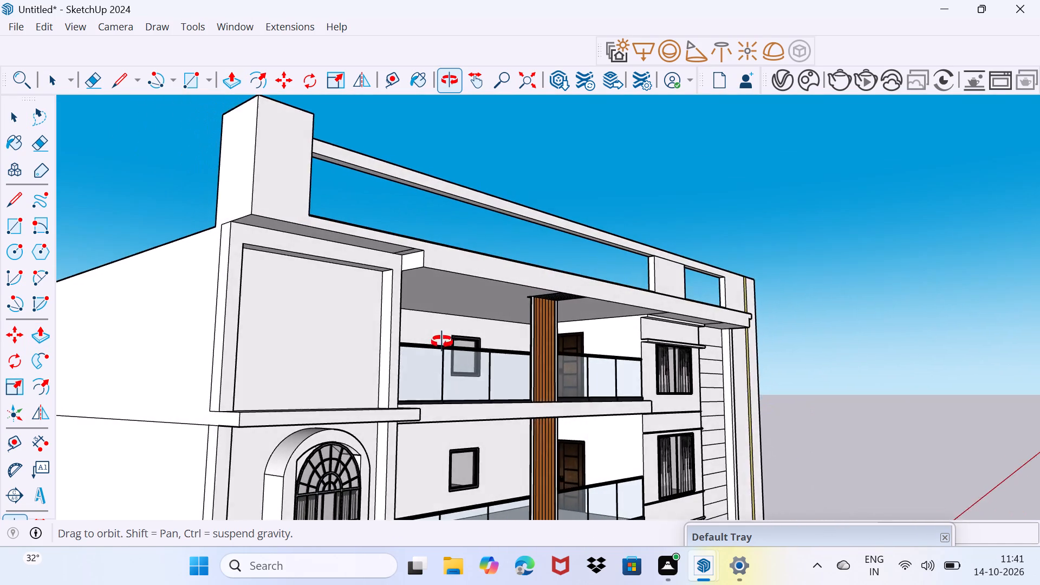
pyautogui.moveTo(442, 342); pyautogui.dragTo(526, 333, button='middle')
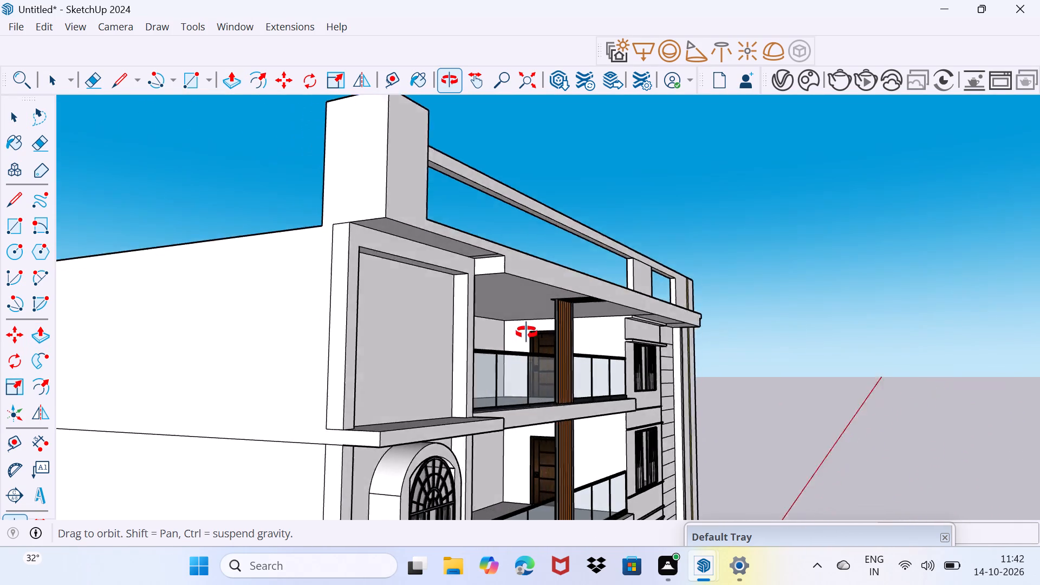
pyautogui.moveTo(526, 333); pyautogui.dragTo(542, 331, button='middle')
pyautogui.scroll(1, 556, 254)
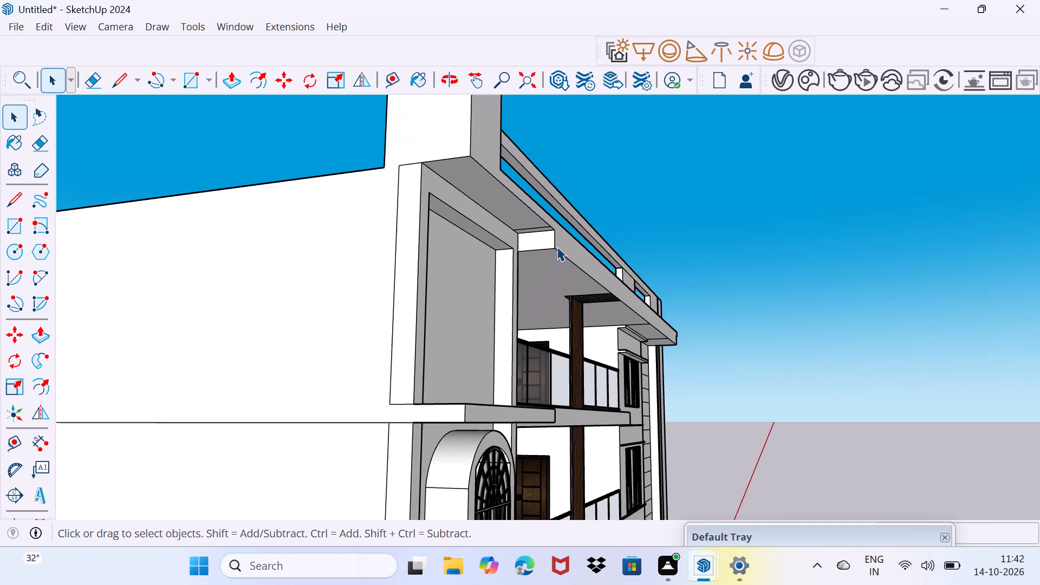
pyautogui.scroll(1, 557, 246)
pyautogui.press('p')
pyautogui.click(542, 236)
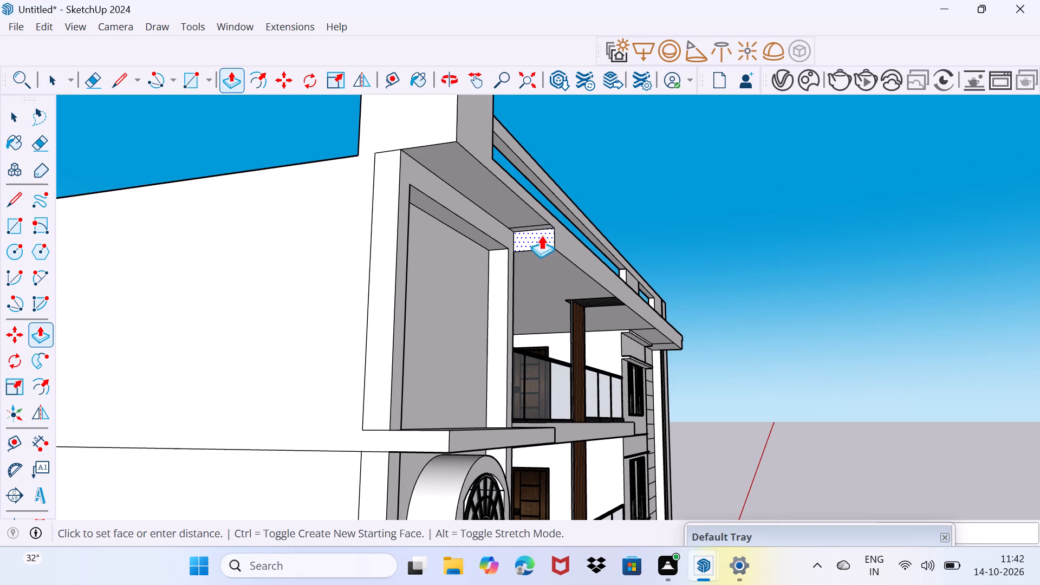
pyautogui.click(432, 131)
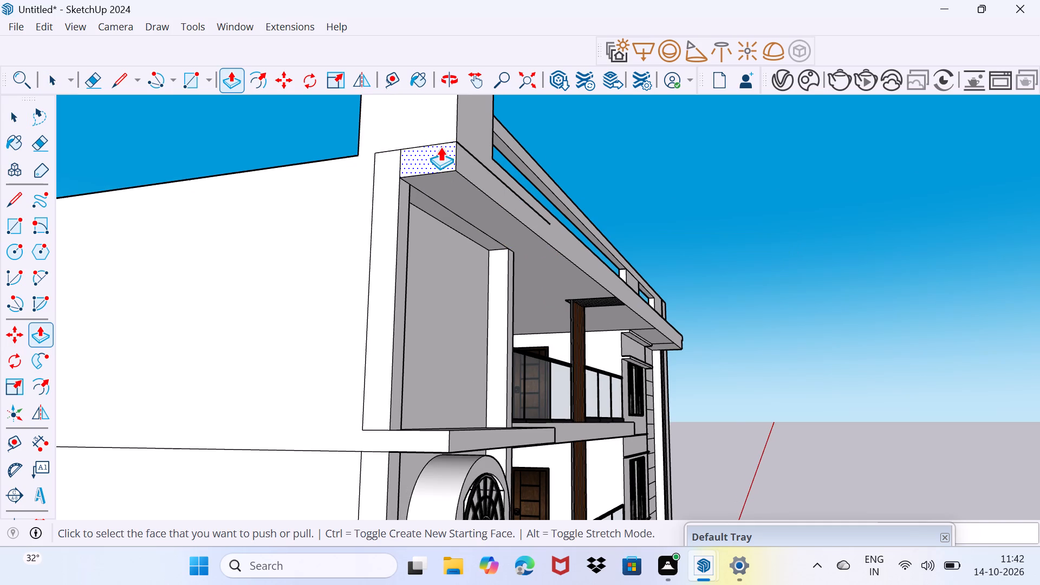
# Erase the leftover seams on the band's front and on the side wall around the tower's top corner.
pyautogui.scroll(3, 440, 147)
pyautogui.moveTo(451, 147); pyautogui.dragTo(440, 191, button='middle')
pyautogui.press('space')
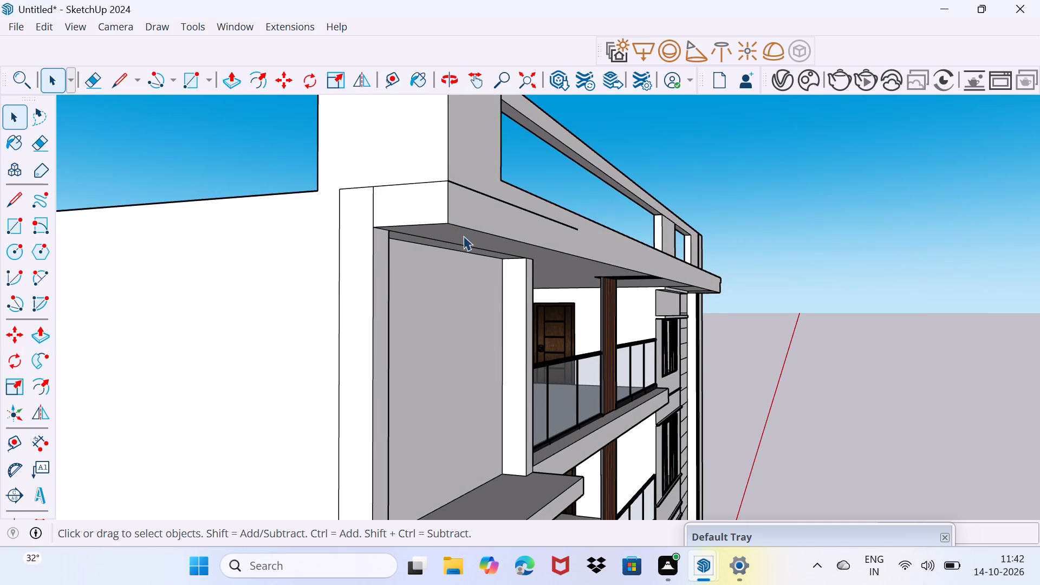
pyautogui.press('e')
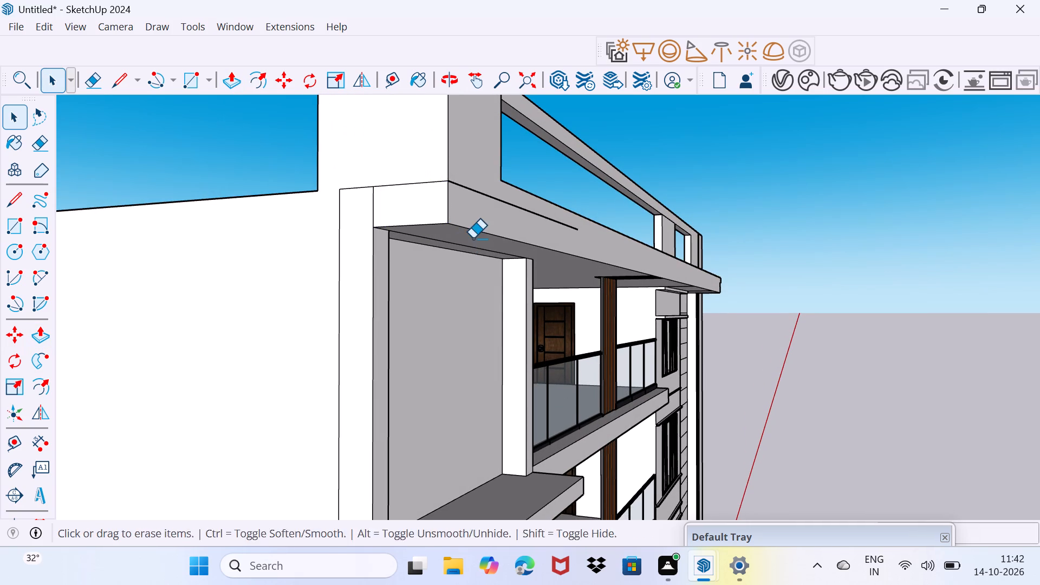
pyautogui.moveTo(474, 191); pyautogui.dragTo(473, 199)
pyautogui.moveTo(417, 181); pyautogui.dragTo(417, 194)
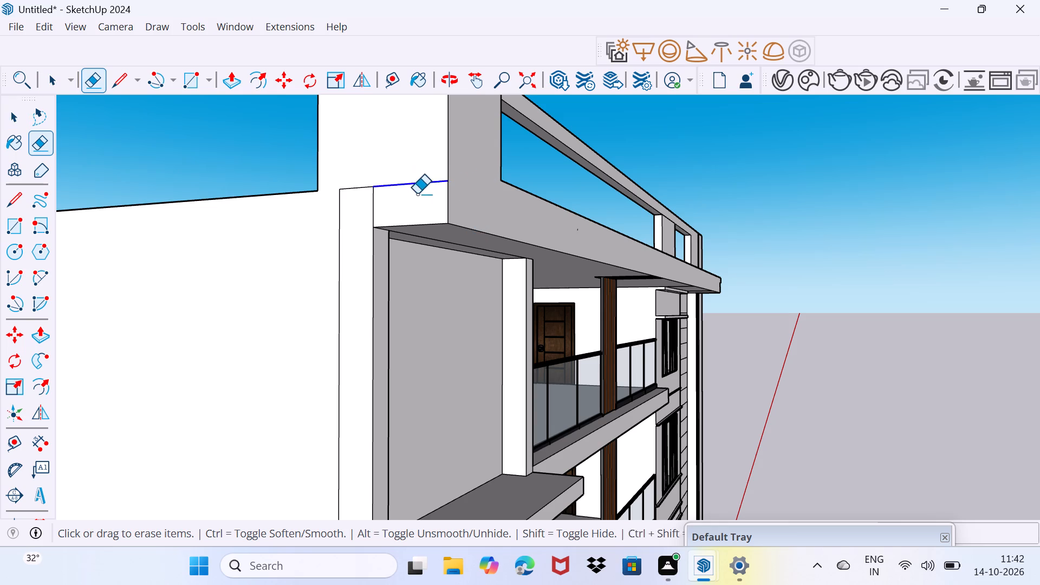
pyautogui.moveTo(417, 194); pyautogui.dragTo(417, 193)
pyautogui.click(368, 199)
pyautogui.moveTo(379, 190); pyautogui.dragTo(370, 197)
pyautogui.moveTo(369, 183); pyautogui.dragTo(361, 197)
pyautogui.moveTo(344, 204); pyautogui.dragTo(327, 211)
pyautogui.scroll(-2, 339, 239)
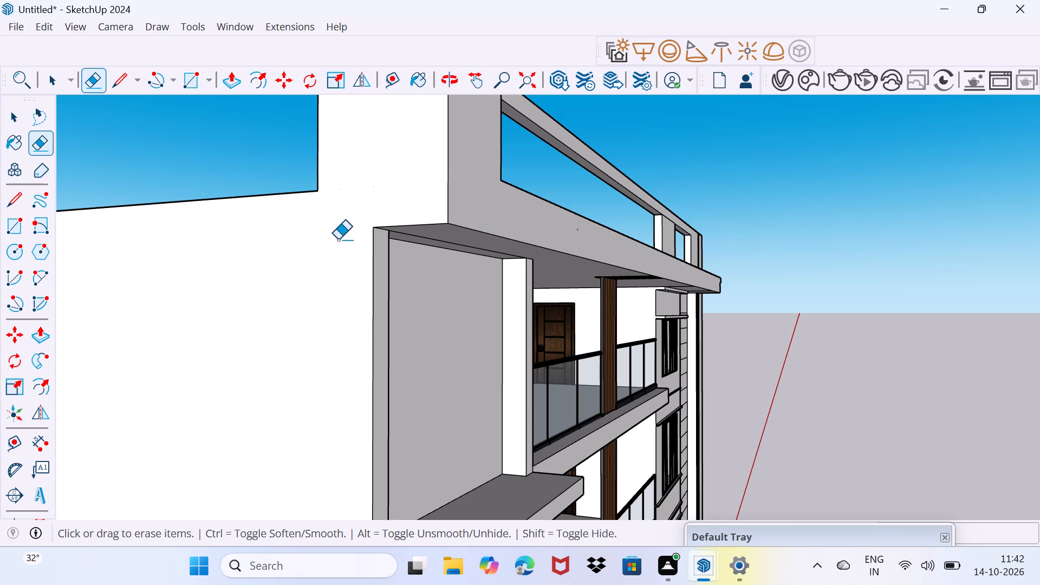
# Erase the parallel lines on the band's underside in front of the wooden slatted column.
pyautogui.scroll(-2, 338, 239)
pyautogui.moveTo(400, 278); pyautogui.dragTo(218, 189, button='middle')
pyautogui.scroll(11, 694, 340)
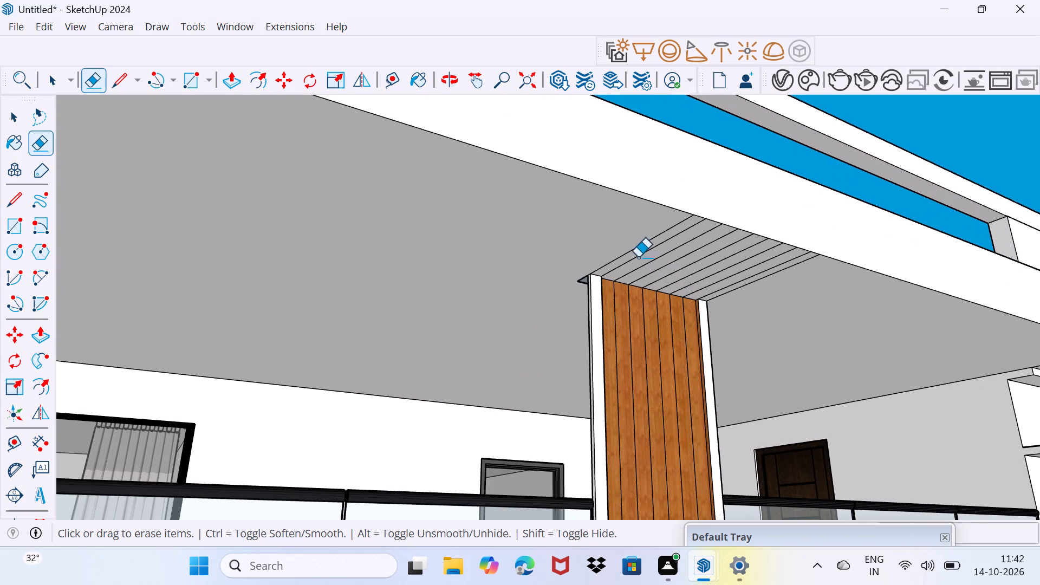
pyautogui.moveTo(620, 242); pyautogui.dragTo(797, 294)
# Extend the stepped lower part of the band's far end, above the grooved wall, flush with its upper part.
pyautogui.moveTo(606, 340); pyautogui.dragTo(664, 339, button='middle')
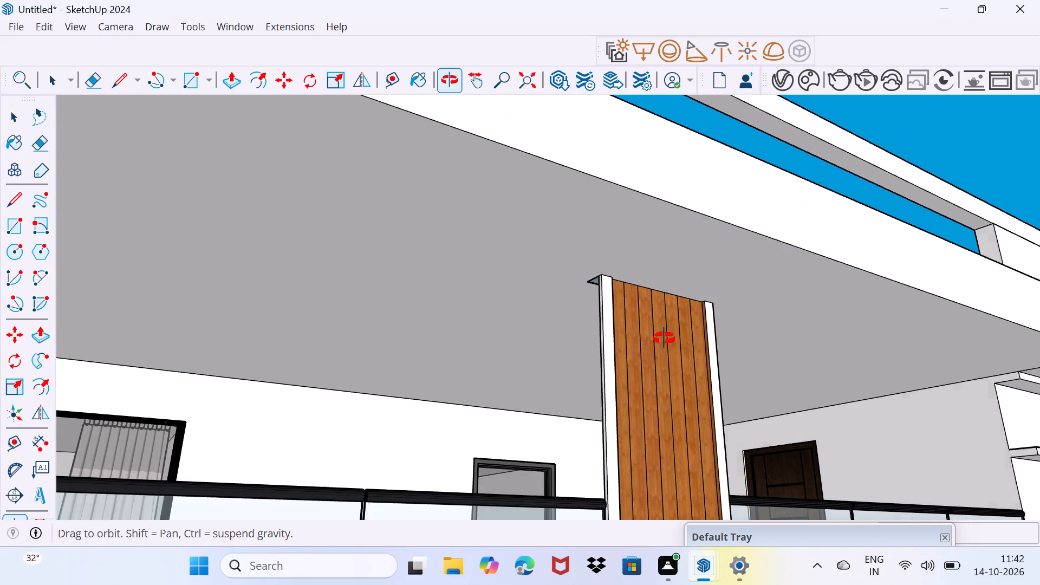
pyautogui.moveTo(664, 339); pyautogui.dragTo(596, 511, button='middle')
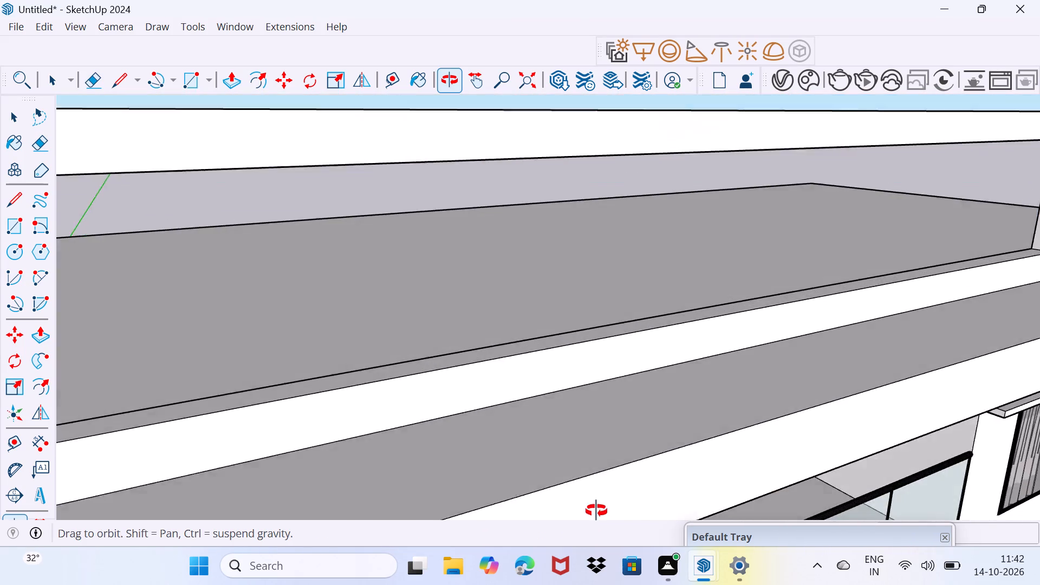
pyautogui.moveTo(596, 511); pyautogui.dragTo(537, 404, button='middle')
pyautogui.scroll(-13, 537, 404)
pyautogui.press('space')
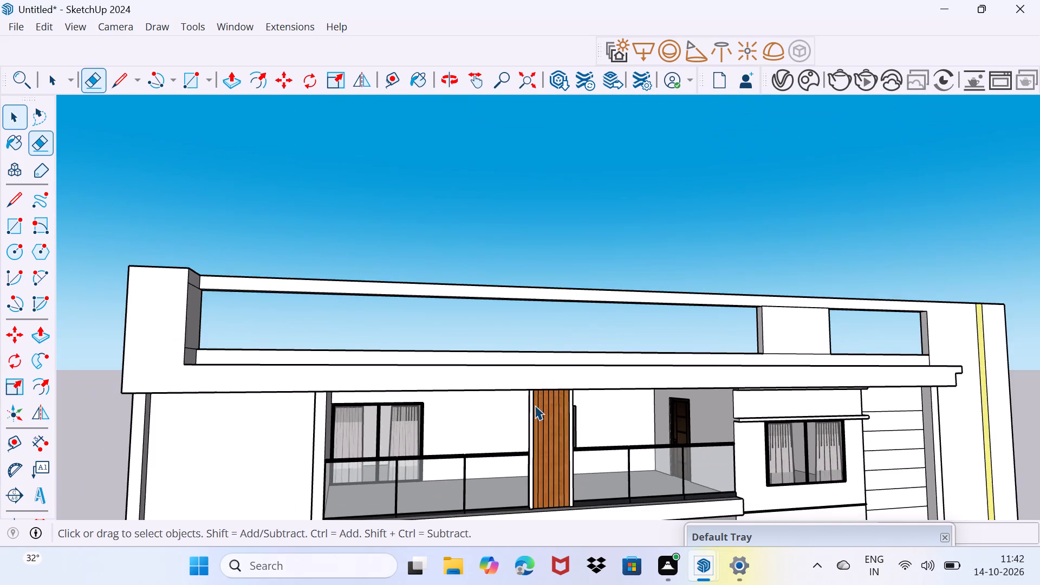
pyautogui.scroll(-4, 535, 405)
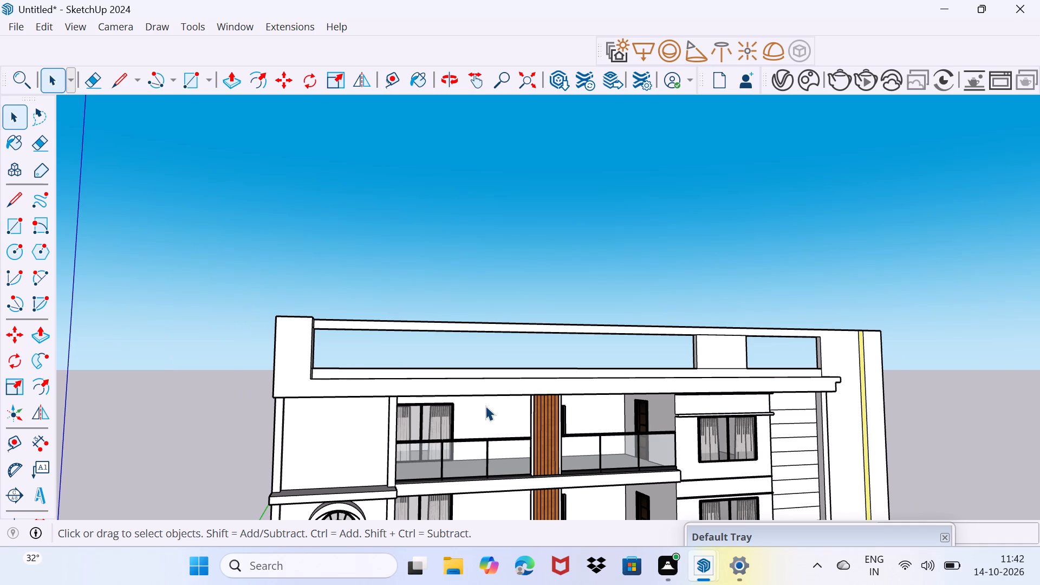
pyautogui.moveTo(805, 409); pyautogui.dragTo(713, 412, button='middle')
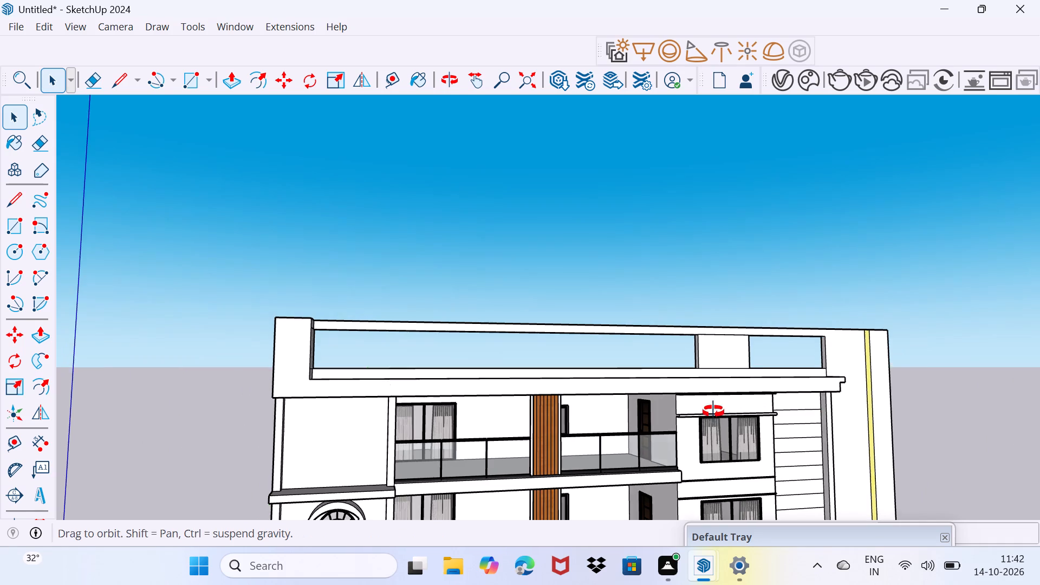
pyautogui.moveTo(713, 412); pyautogui.dragTo(499, 405, button='middle')
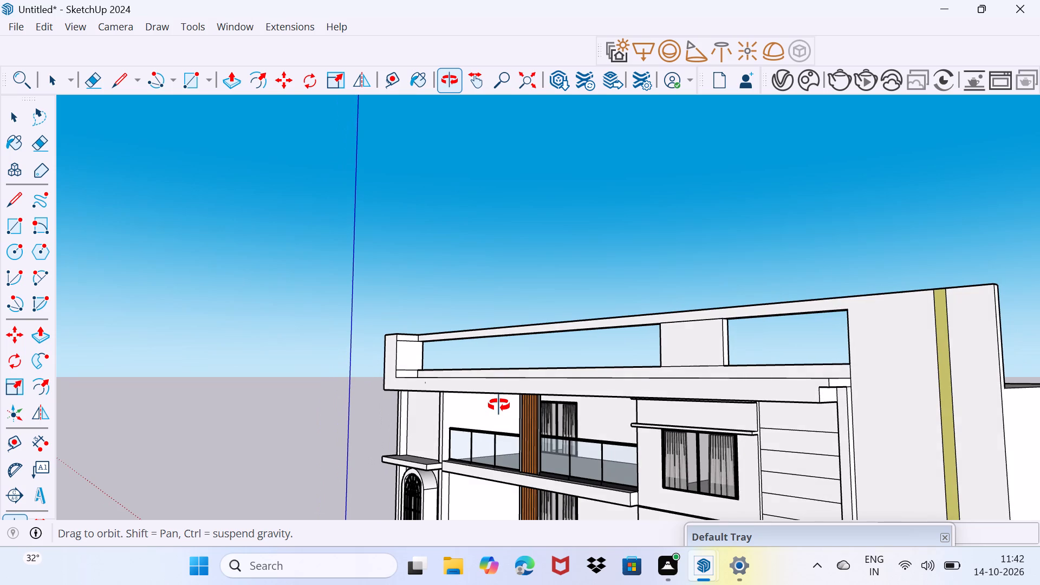
pyautogui.moveTo(499, 405); pyautogui.dragTo(503, 432, button='middle')
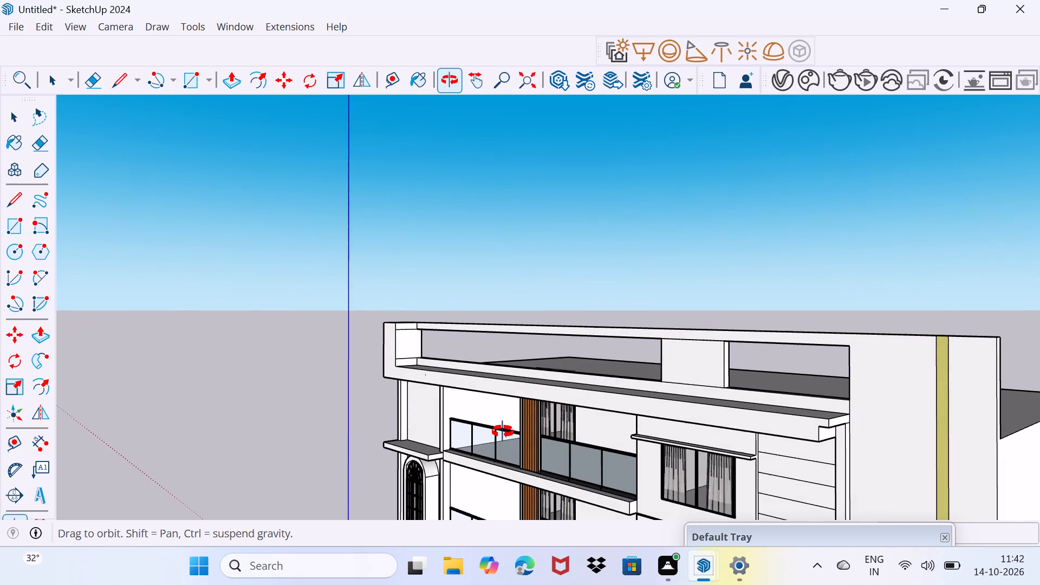
pyautogui.moveTo(503, 432); pyautogui.dragTo(601, 430, button='middle')
pyautogui.moveTo(983, 441); pyautogui.dragTo(912, 440, button='middle')
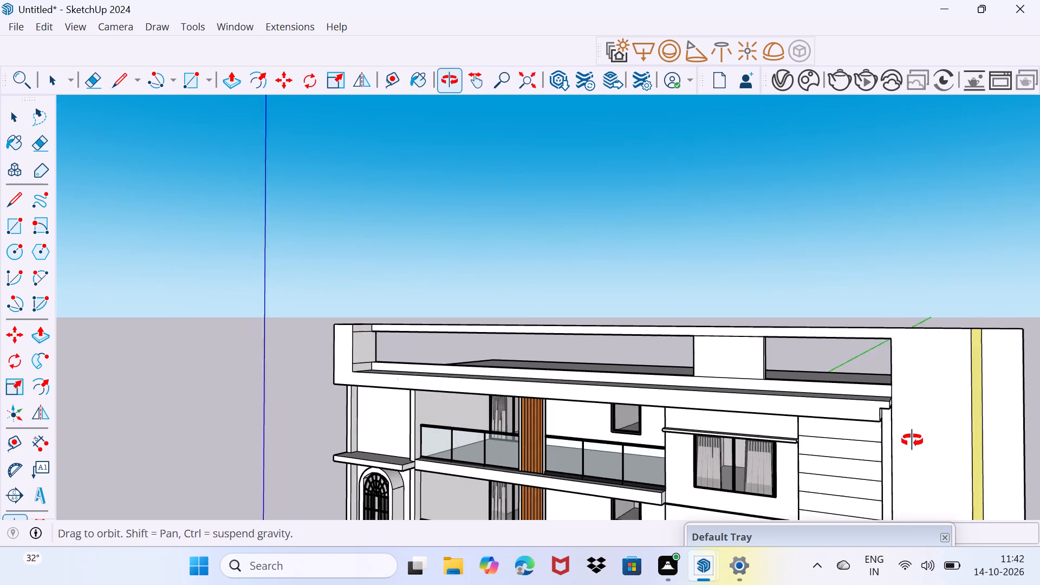
pyautogui.moveTo(912, 440); pyautogui.dragTo(890, 439, button='middle')
pyautogui.scroll(3, 833, 418)
pyautogui.click(815, 428)
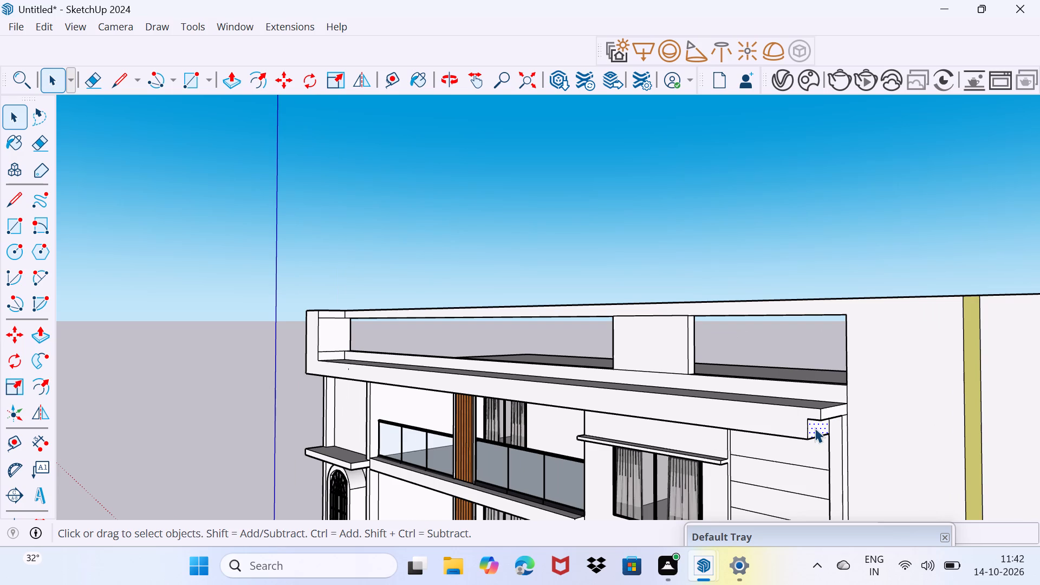
pyautogui.press('p')
pyautogui.click(815, 428)
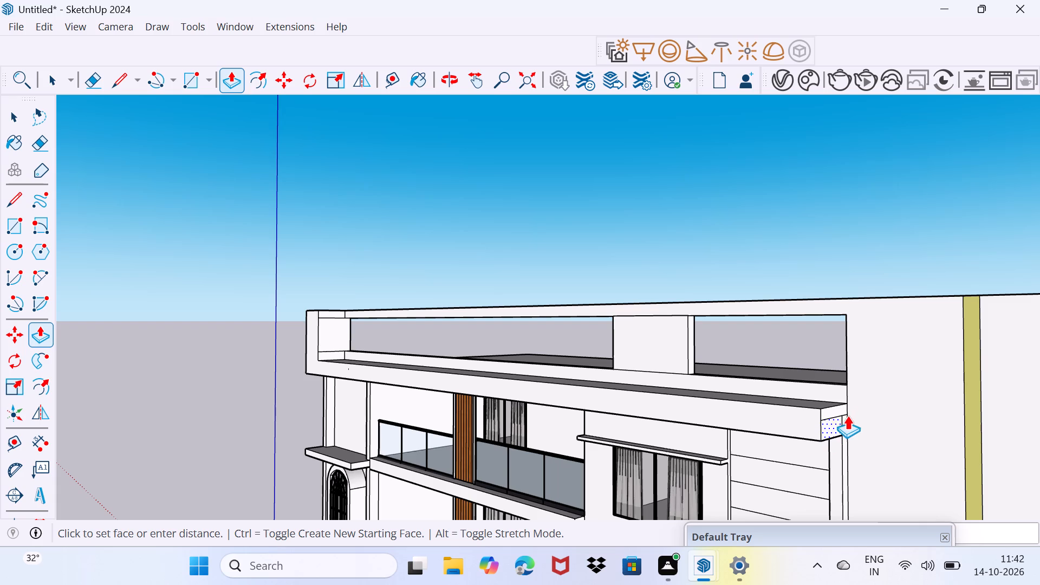
pyautogui.click(847, 412)
# Erase the seams on the band's end face where the extended lower part meets the upper part and vertical fin.
pyautogui.scroll(3, 847, 413)
pyautogui.moveTo(846, 434); pyautogui.dragTo(760, 435, button='middle')
pyautogui.scroll(1, 846, 434)
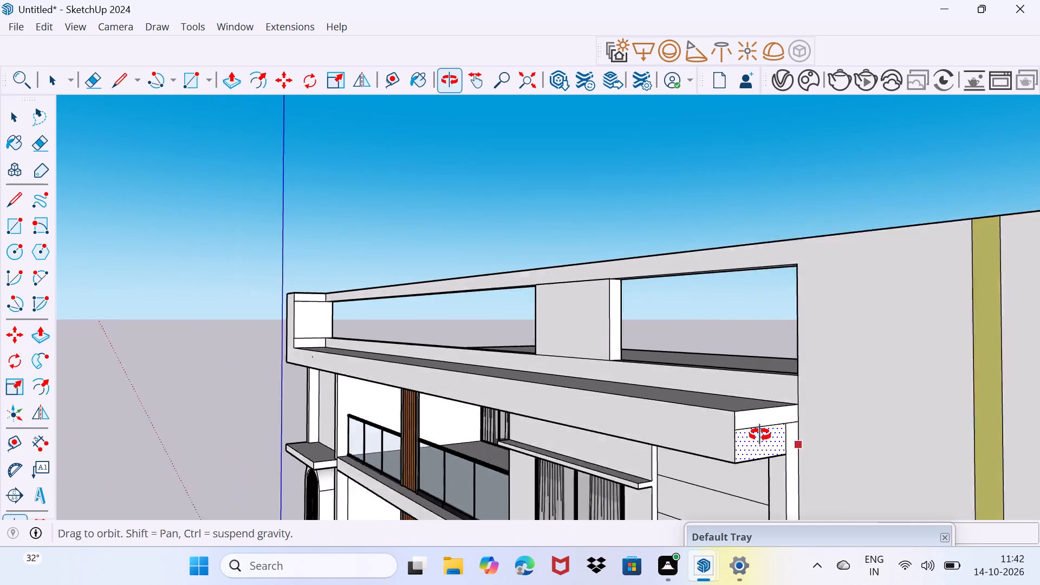
pyautogui.moveTo(760, 435); pyautogui.dragTo(759, 408, button='middle')
pyautogui.press('space')
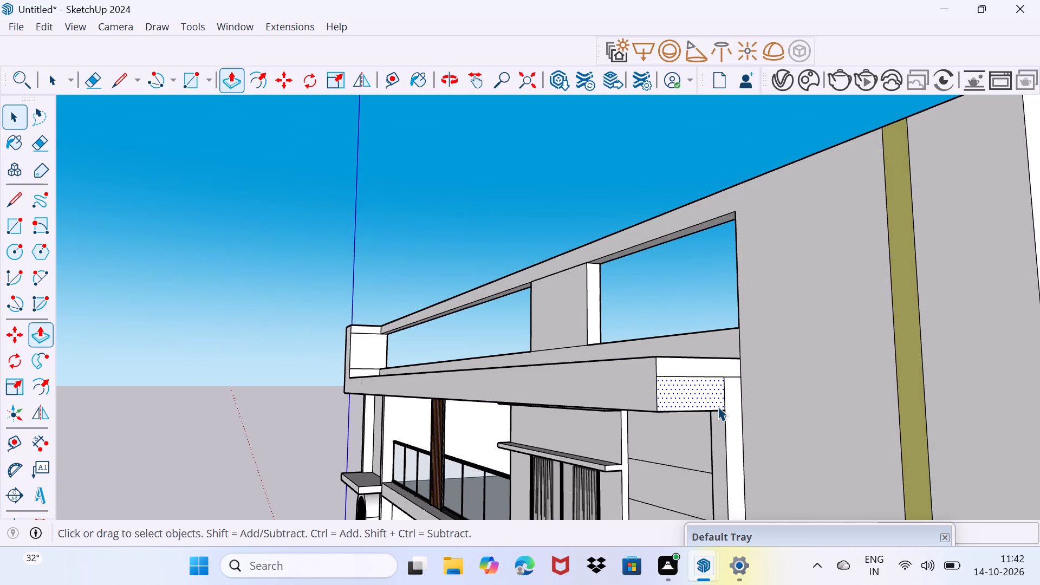
pyautogui.press('r')
pyautogui.press('e')
pyautogui.moveTo(712, 377); pyautogui.dragTo(713, 383)
pyautogui.moveTo(730, 391); pyautogui.dragTo(718, 395)
pyautogui.moveTo(733, 379); pyautogui.dragTo(733, 391)
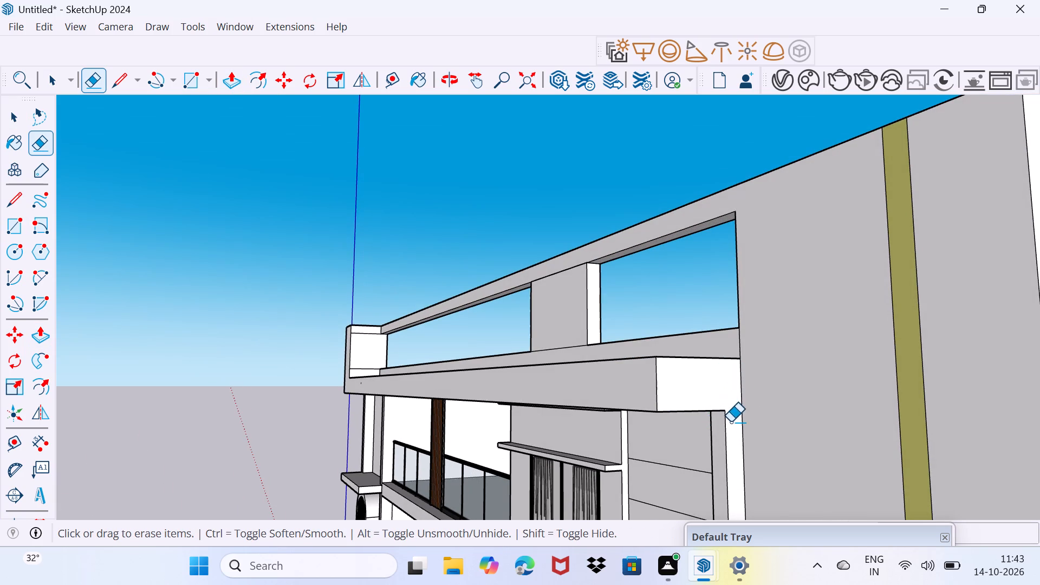
# Draw a short line across the vertical fin's side at the band's bottom edge, separating the band's end face.
pyautogui.press('space')
pyautogui.press('l')
pyautogui.click(732, 413)
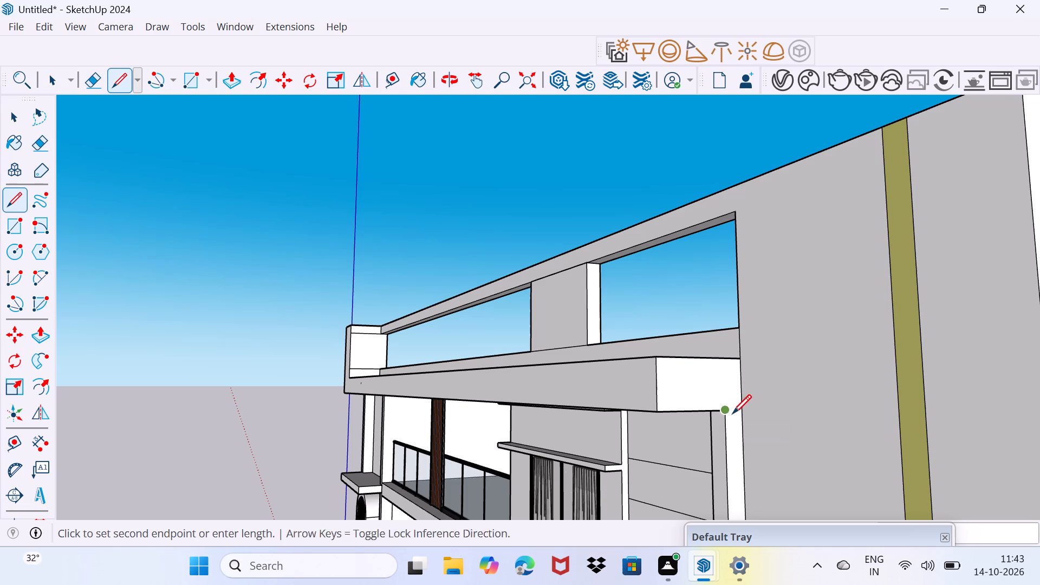
pyautogui.click(742, 410)
pyautogui.press('space')
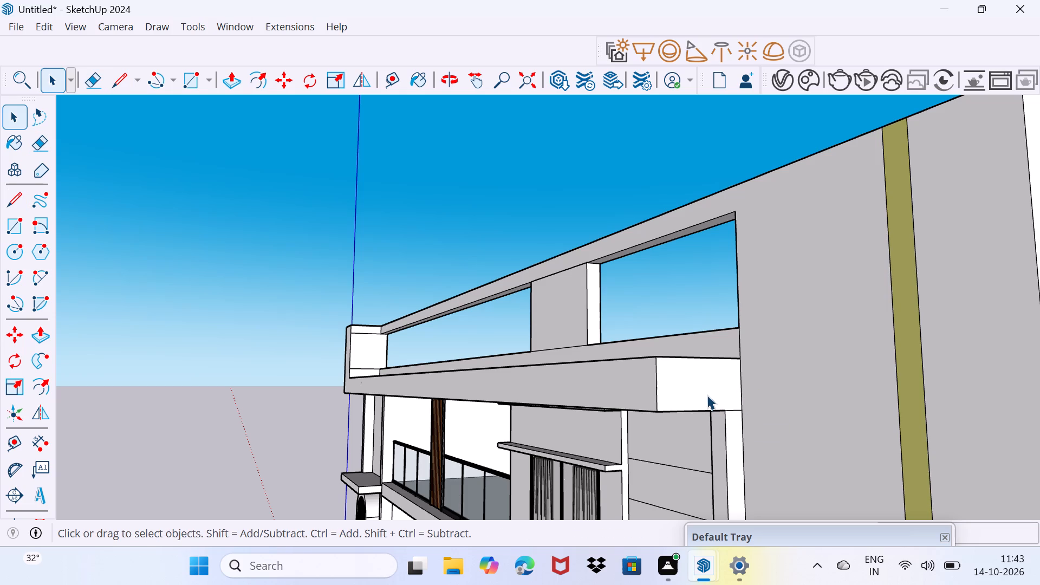
# Pull the band's end face out past the vertical fin along the wall to the near edge of the yellow strip.
pyautogui.click(707, 395)
pyautogui.scroll(-2, 707, 395)
pyautogui.press('p')
pyautogui.click(707, 395)
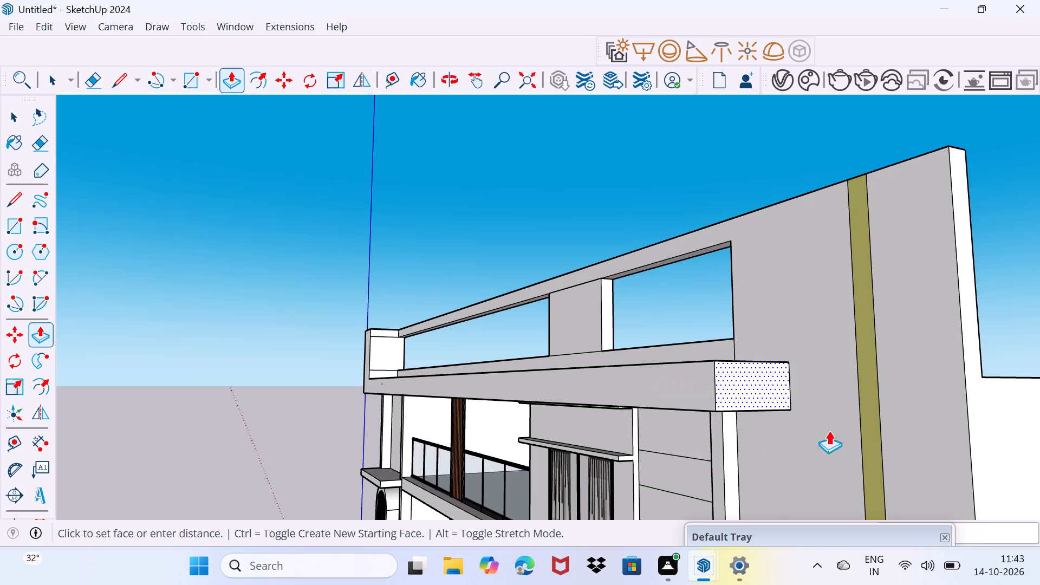
pyautogui.click(954, 420)
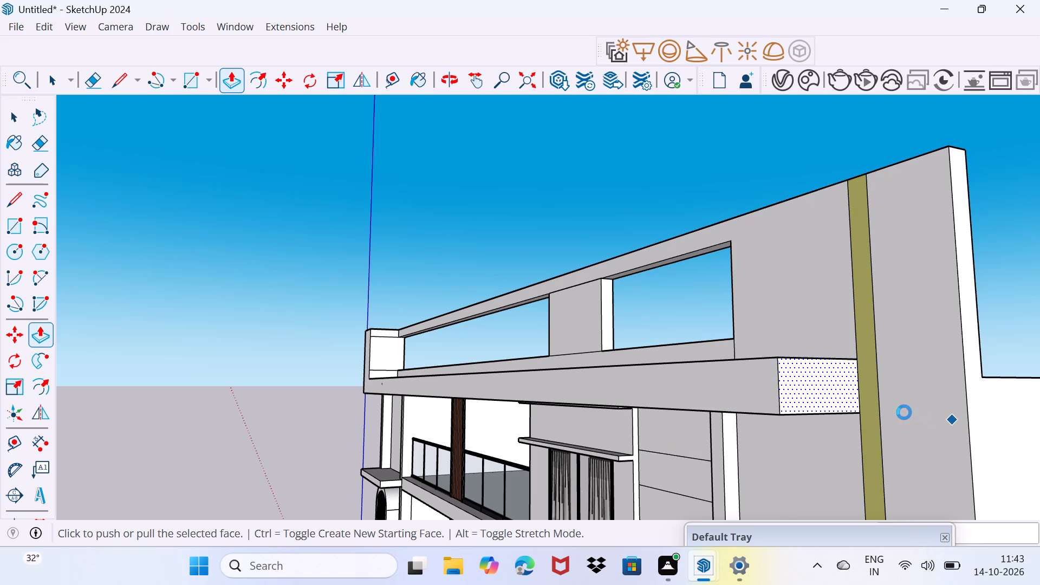
# Pull the band's end face past the yellow strip, along the wall to the wall's outer edge.
pyautogui.click(812, 388)
pyautogui.click(973, 396)
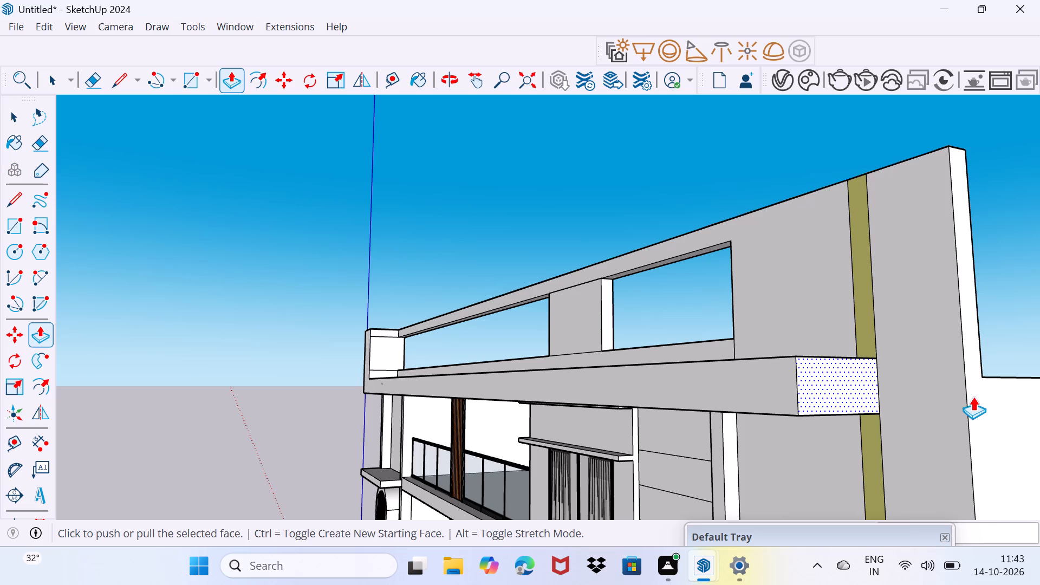
pyautogui.click(841, 383)
pyautogui.click(977, 387)
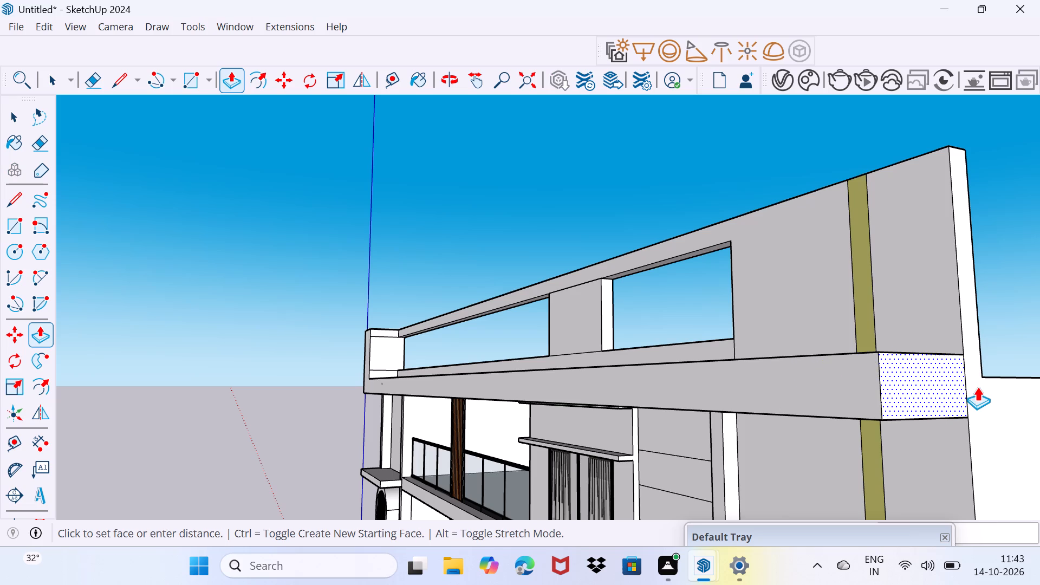
pyautogui.press('space')
# Erase the leftover seam edges on the underside of the extended band.
pyautogui.moveTo(816, 453); pyautogui.dragTo(870, 382)
pyautogui.moveTo(848, 412); pyautogui.dragTo(921, 370, button='middle')
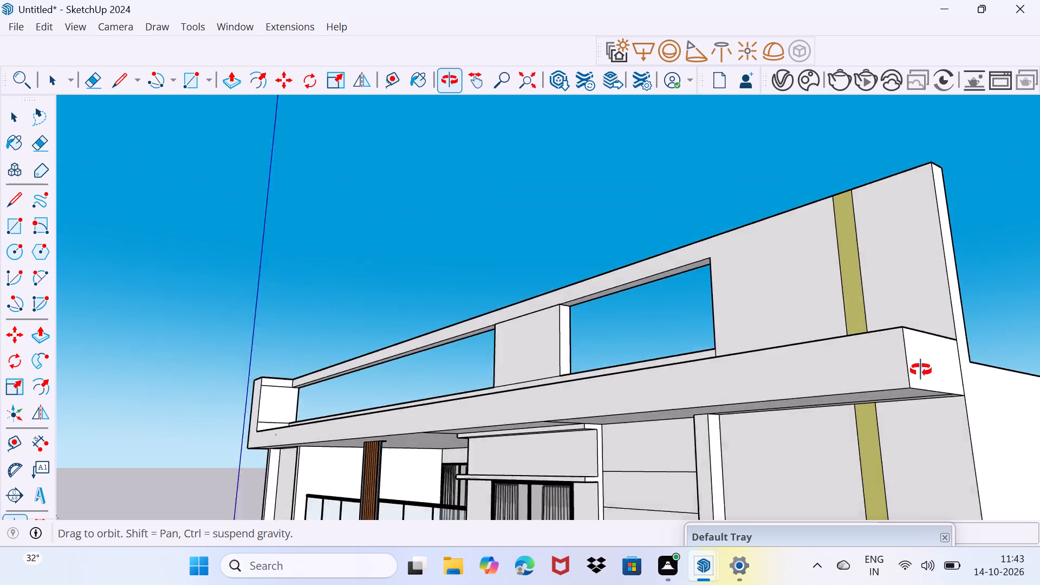
pyautogui.moveTo(921, 370); pyautogui.dragTo(944, 264, button='middle')
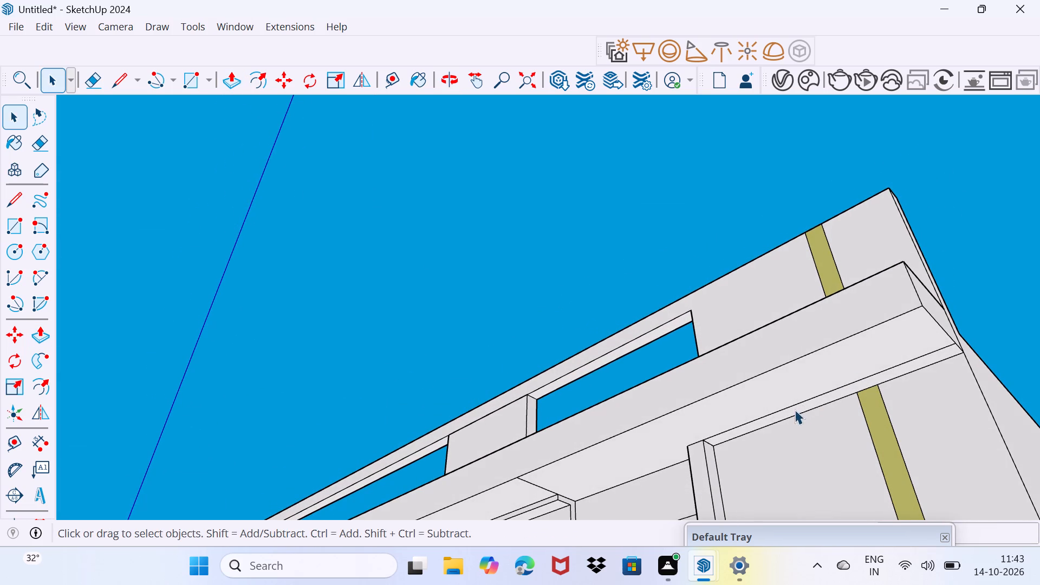
pyautogui.press('e')
pyautogui.click(784, 408)
pyautogui.moveTo(527, 484); pyautogui.dragTo(541, 484)
pyautogui.moveTo(567, 427); pyautogui.dragTo(674, 483, button='middle')
pyautogui.scroll(-7, 669, 483)
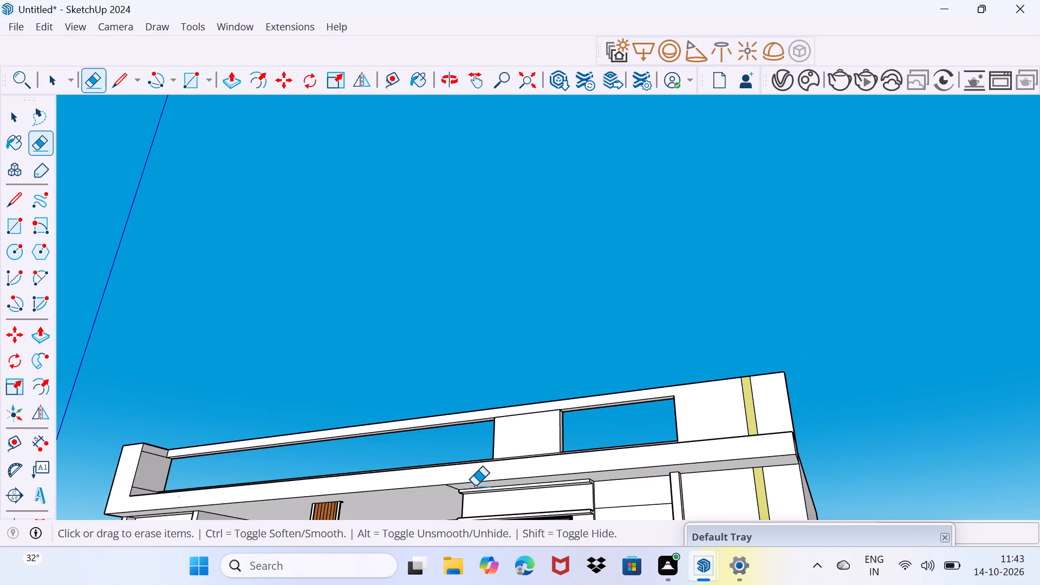
pyautogui.scroll(8, 453, 503)
pyautogui.moveTo(461, 442); pyautogui.dragTo(448, 453)
pyautogui.press('space')
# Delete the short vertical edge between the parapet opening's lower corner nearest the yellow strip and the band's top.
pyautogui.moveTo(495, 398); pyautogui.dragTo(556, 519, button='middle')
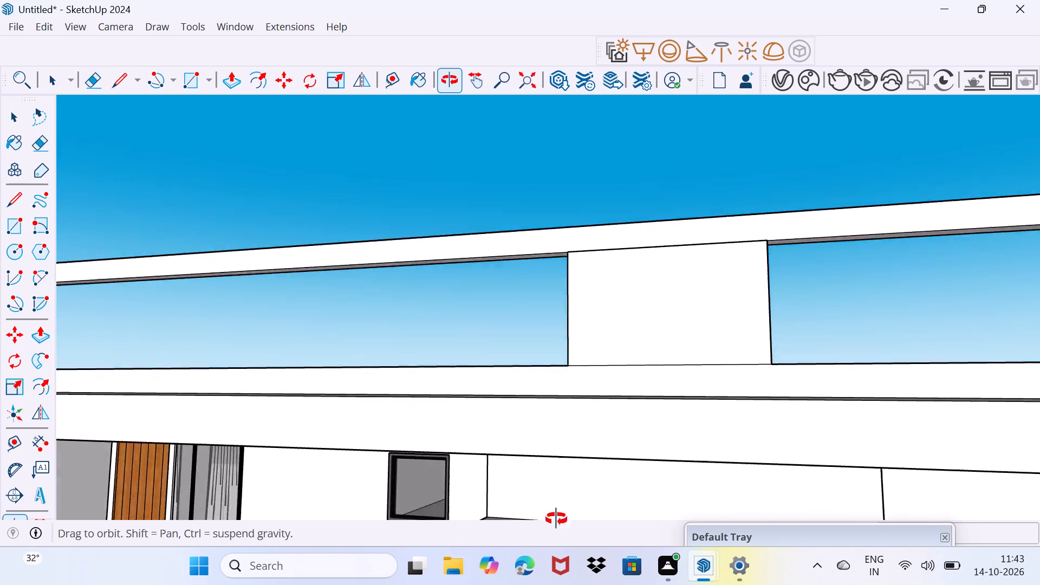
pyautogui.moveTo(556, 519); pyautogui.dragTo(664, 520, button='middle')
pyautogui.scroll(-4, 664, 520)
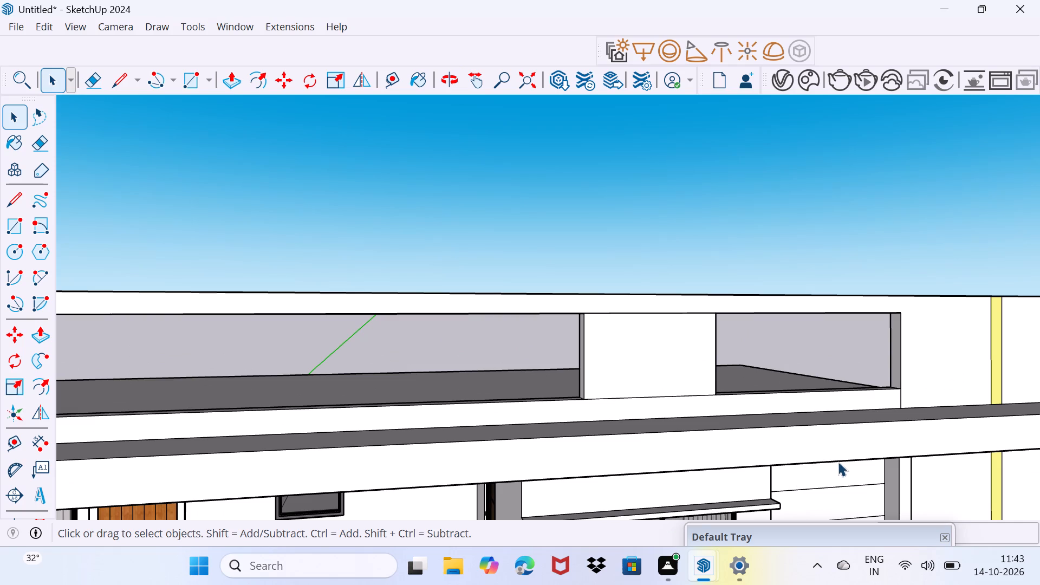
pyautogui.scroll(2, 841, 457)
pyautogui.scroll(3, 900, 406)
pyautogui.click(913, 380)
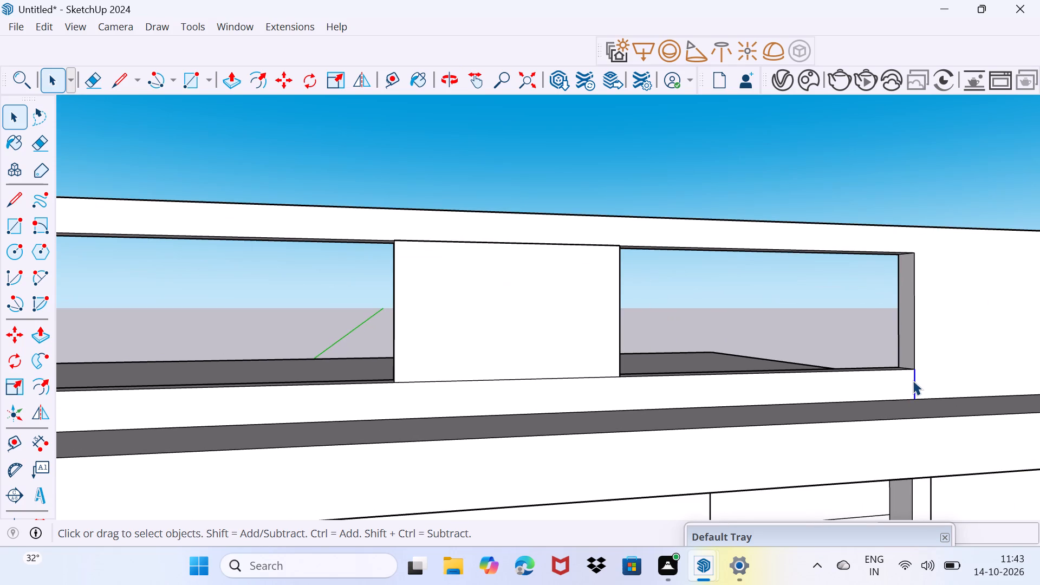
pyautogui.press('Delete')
# Draw a short horizontal line across the yellow strip just above the band, level with the lower part of the parapet opening.
pyautogui.scroll(-2, 903, 387)
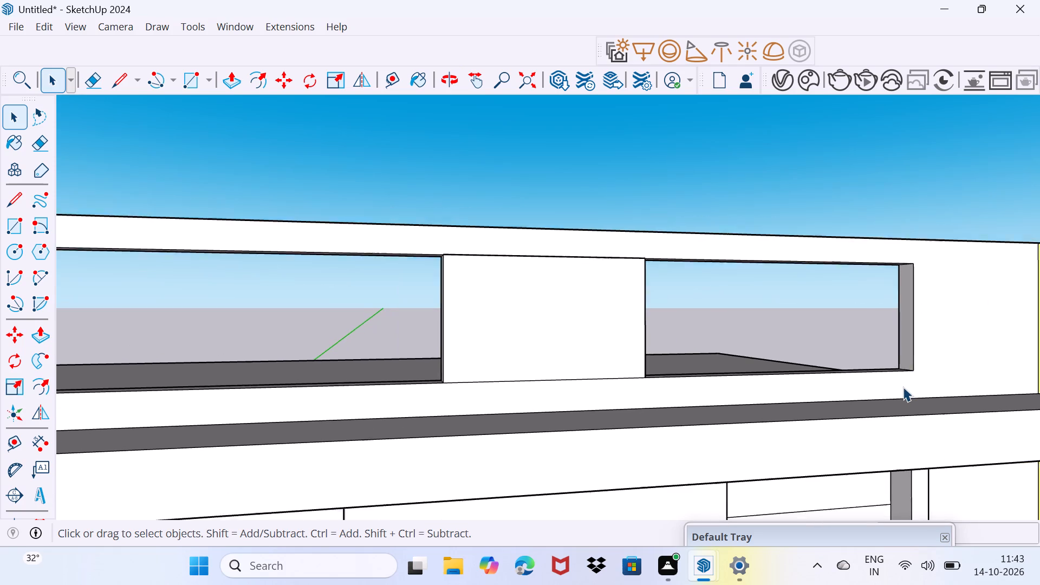
pyautogui.scroll(-5, 903, 387)
pyautogui.scroll(7, 998, 390)
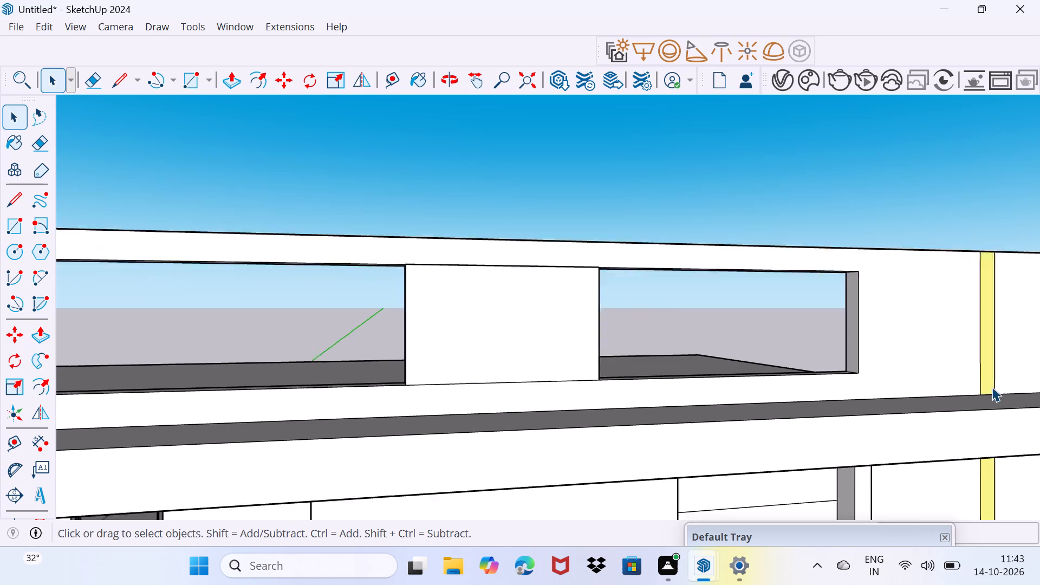
pyautogui.scroll(3, 994, 385)
pyautogui.press('l')
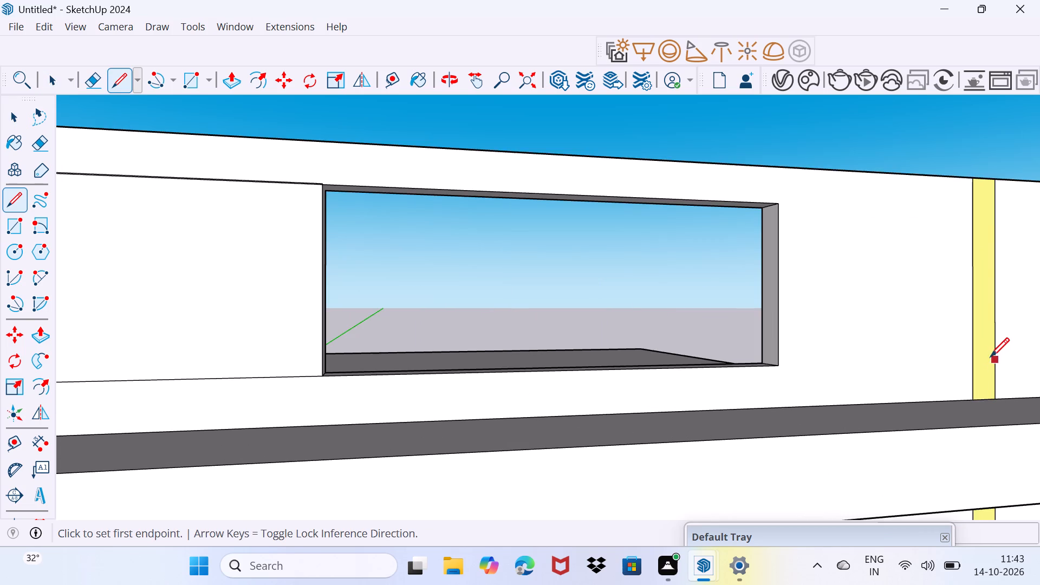
pyautogui.click(996, 350)
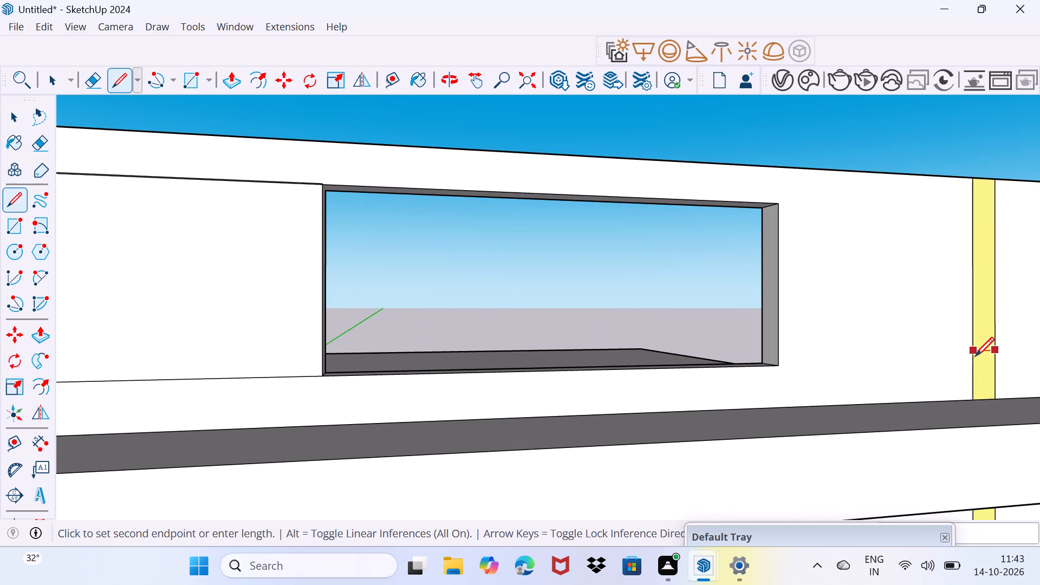
pyautogui.click(975, 356)
pyautogui.press('space')
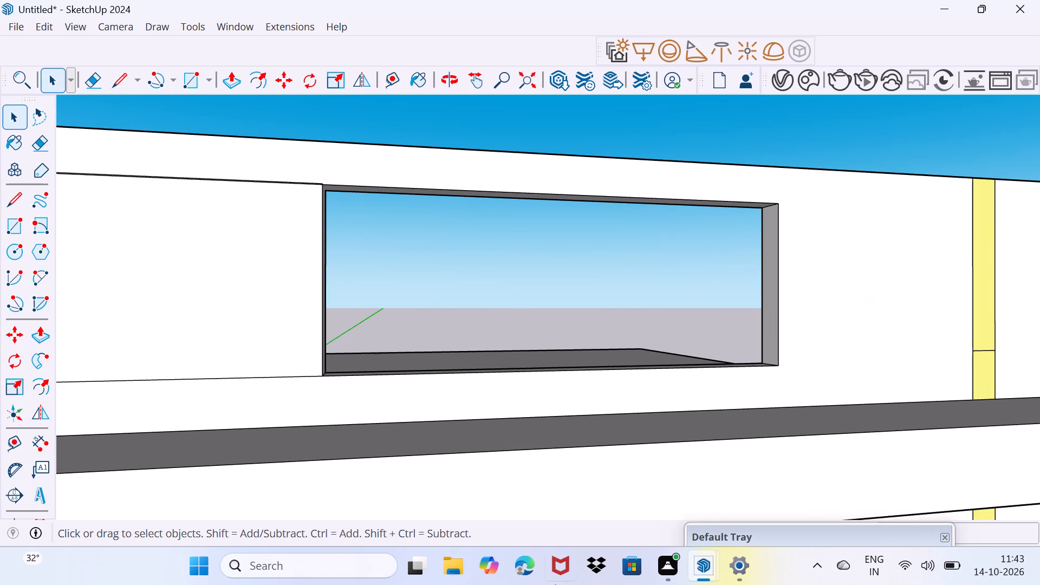
# Paint the yellow strip's short segment just above the band with the pale off-white green from the Colors-Named materials.
pyautogui.moveTo(731, 536); pyautogui.dragTo(624, 180)
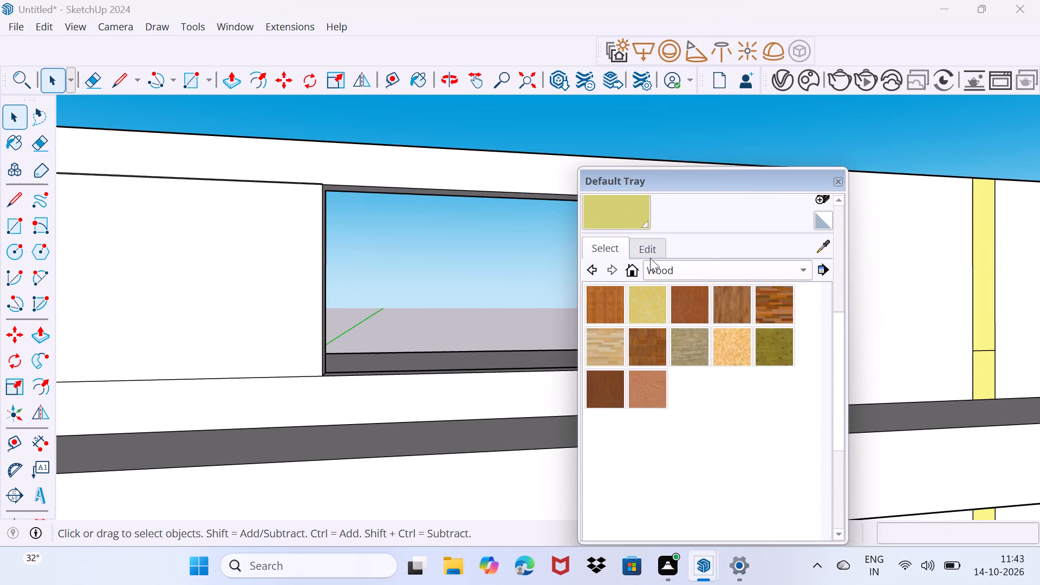
pyautogui.click(669, 268)
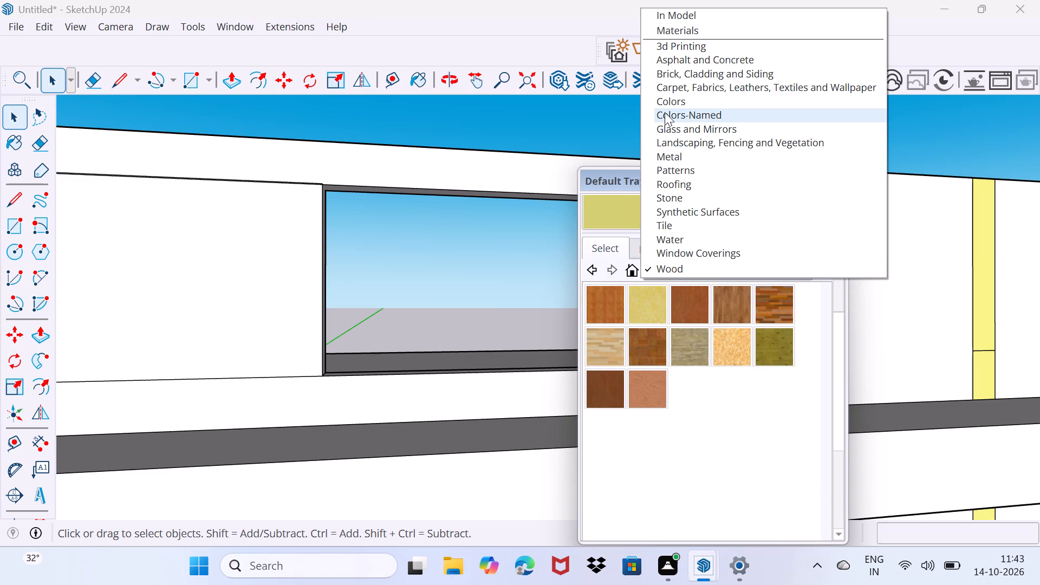
pyautogui.click(677, 110)
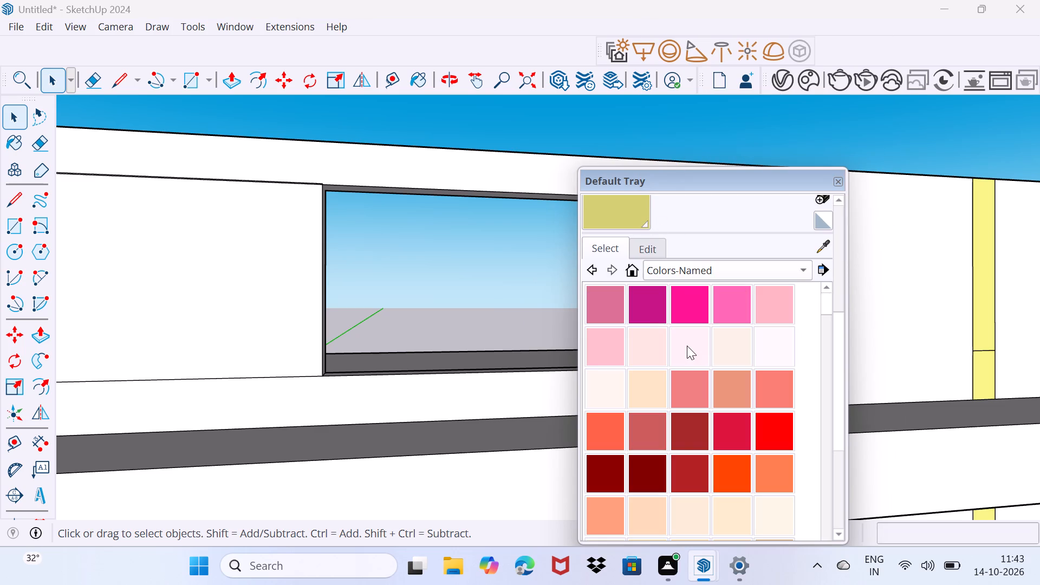
pyautogui.scroll(-5, 674, 420)
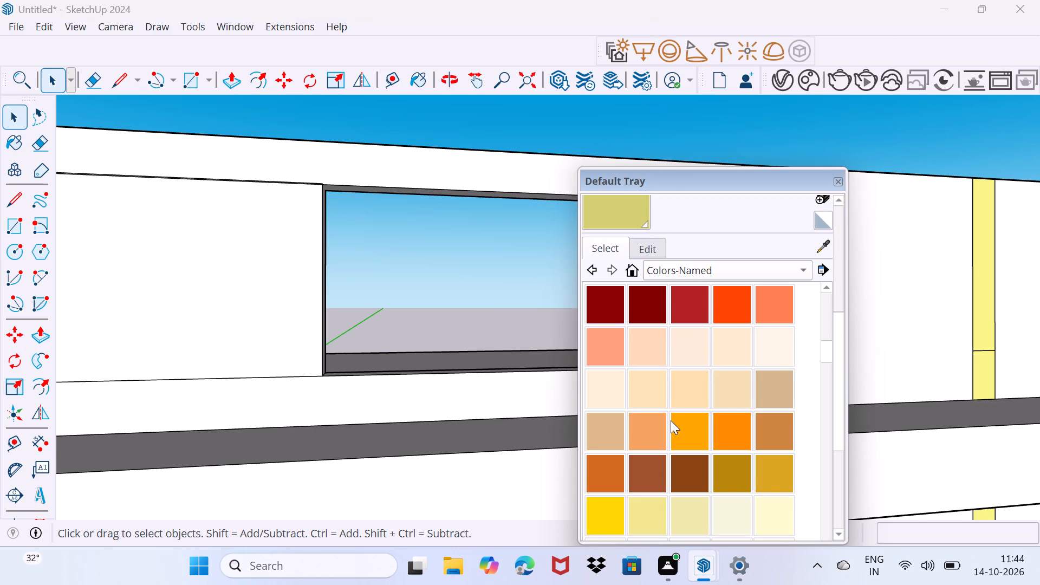
pyautogui.scroll(-7, 671, 420)
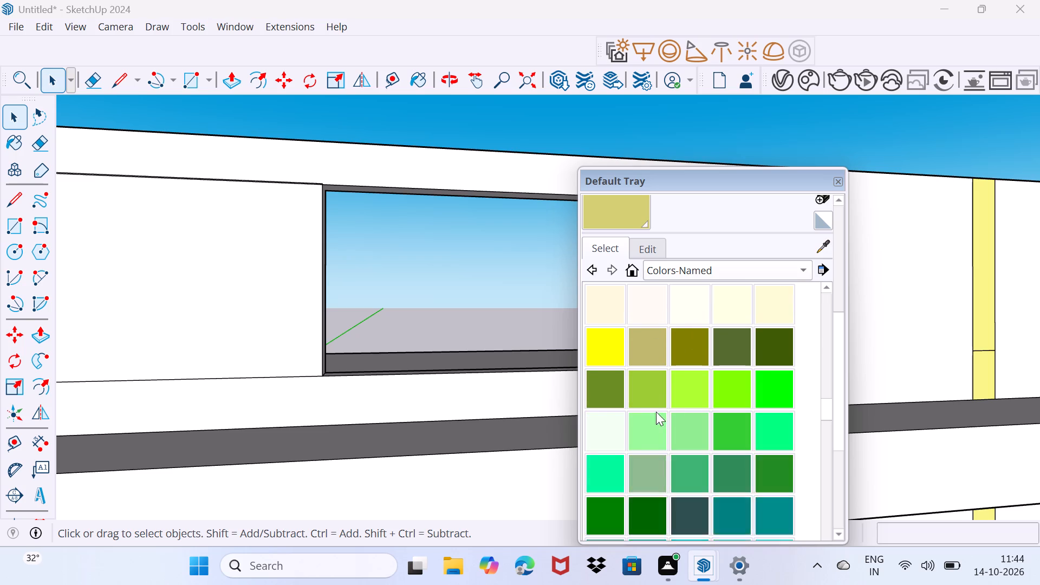
pyautogui.scroll(-1, 656, 412)
pyautogui.moveTo(616, 353); pyautogui.dragTo(616, 346)
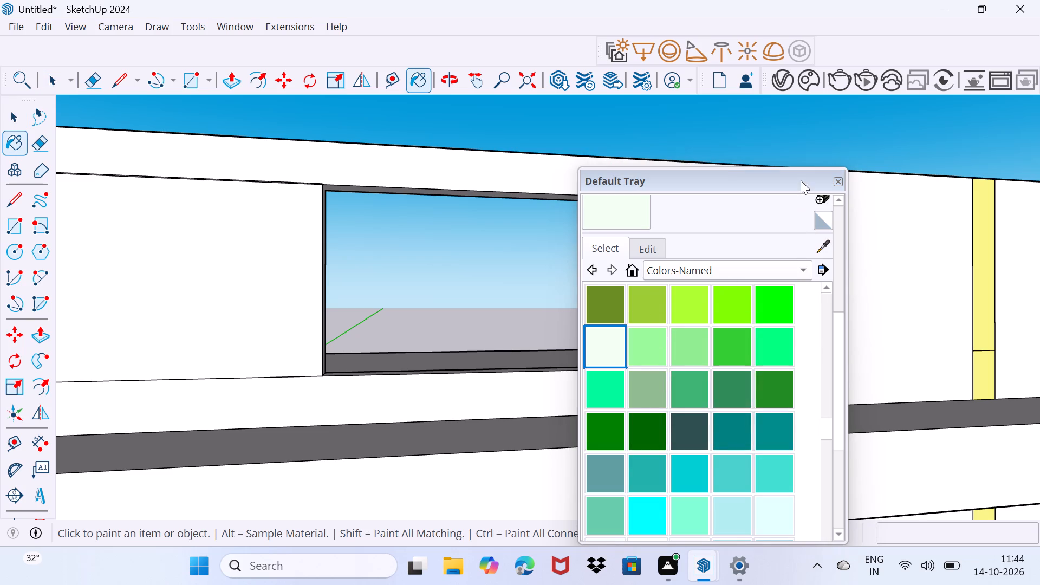
pyautogui.moveTo(800, 179); pyautogui.dragTo(798, 529)
pyautogui.click(982, 381)
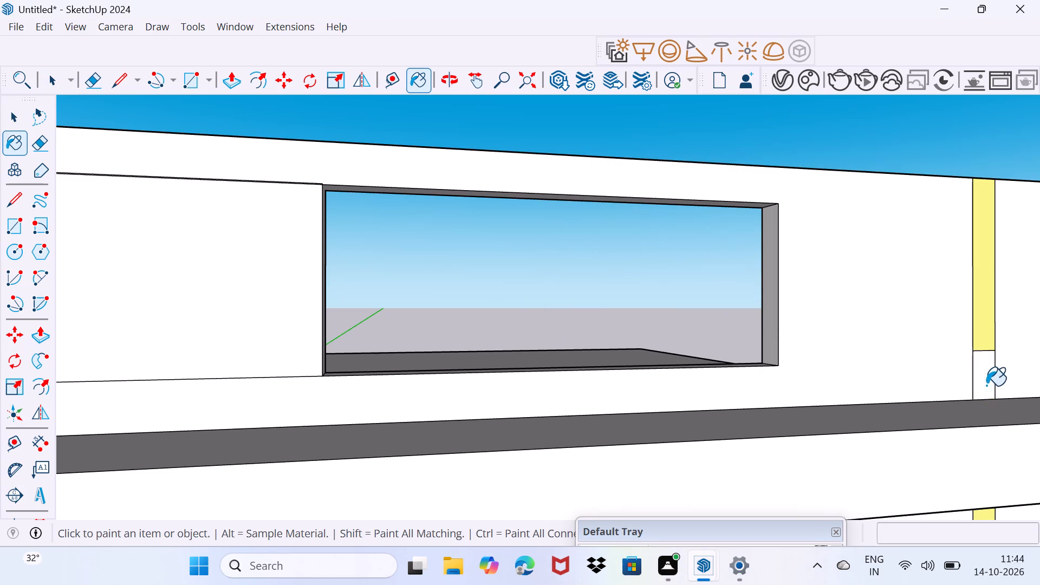
pyautogui.press('space')
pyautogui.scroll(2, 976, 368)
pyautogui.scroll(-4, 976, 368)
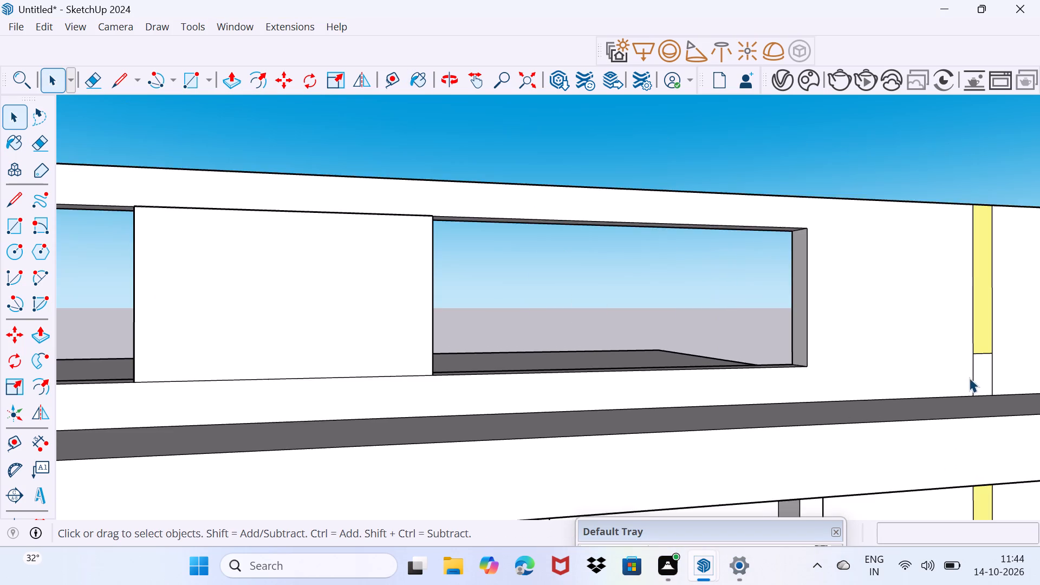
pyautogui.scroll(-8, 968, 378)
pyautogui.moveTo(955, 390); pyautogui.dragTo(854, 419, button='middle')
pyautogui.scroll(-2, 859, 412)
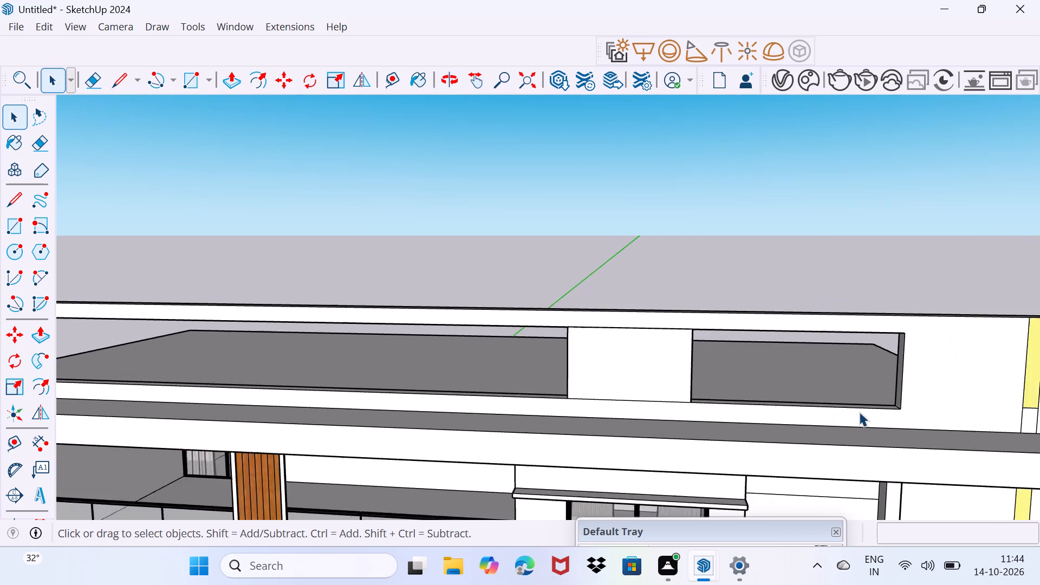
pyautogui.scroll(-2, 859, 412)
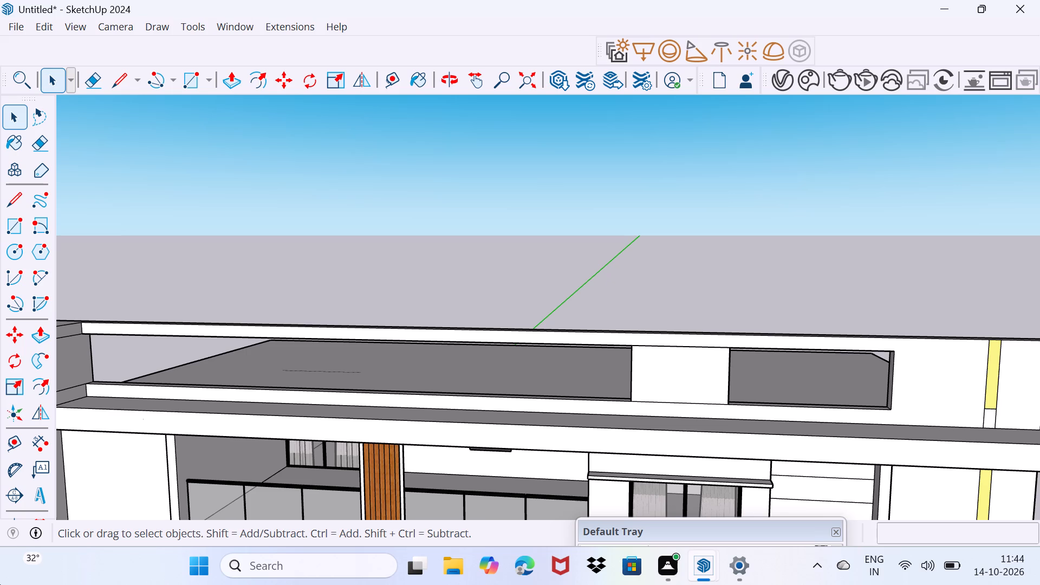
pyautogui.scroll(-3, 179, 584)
# Draw a vertical line about 11 3/8" long from the parapet opening's lower corner nearest the yellow strip down to the band's top.
pyautogui.scroll(1, 888, 422)
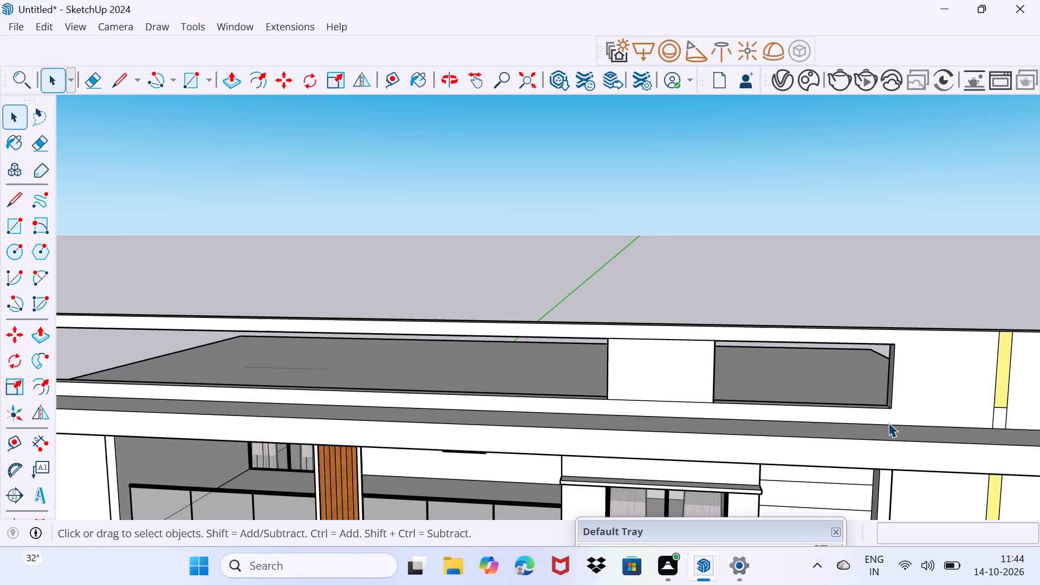
pyautogui.moveTo(888, 422); pyautogui.dragTo(923, 443, button='middle')
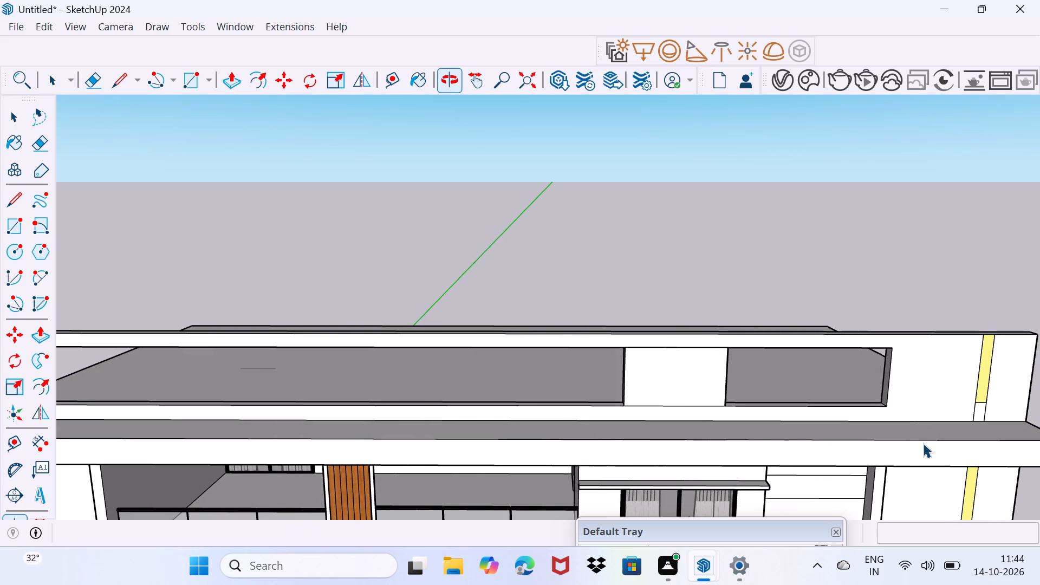
pyautogui.scroll(4, 914, 438)
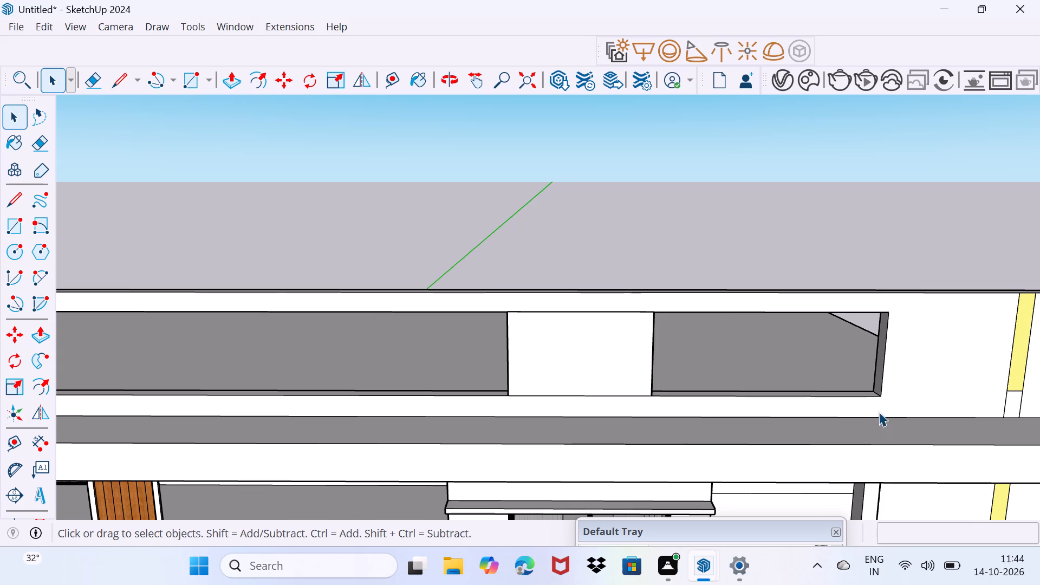
pyautogui.scroll(2, 880, 406)
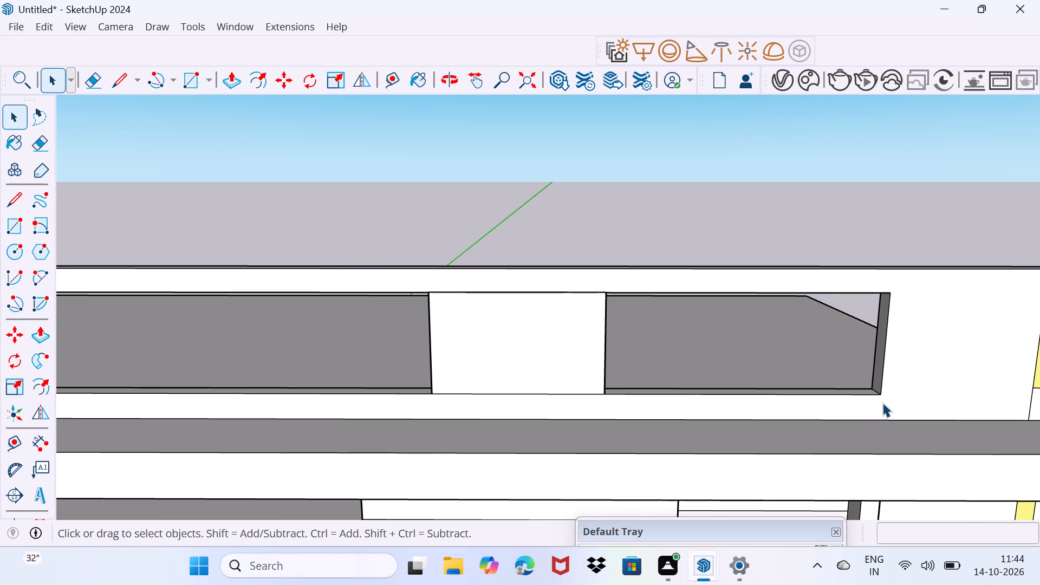
pyautogui.scroll(3, 890, 407)
pyautogui.moveTo(889, 415); pyautogui.dragTo(882, 400, button='middle')
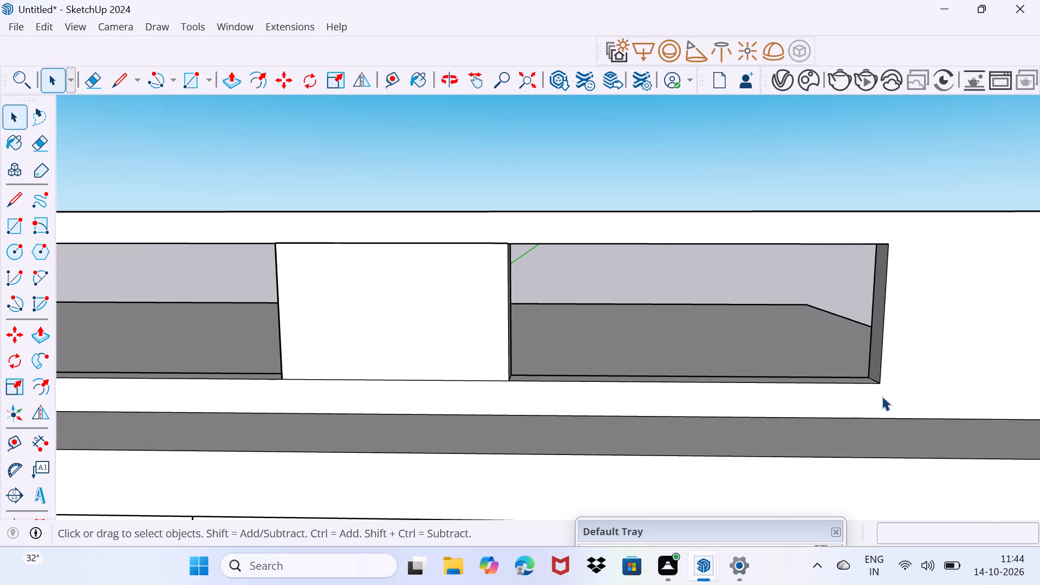
pyautogui.scroll(3, 882, 396)
pyautogui.press('l')
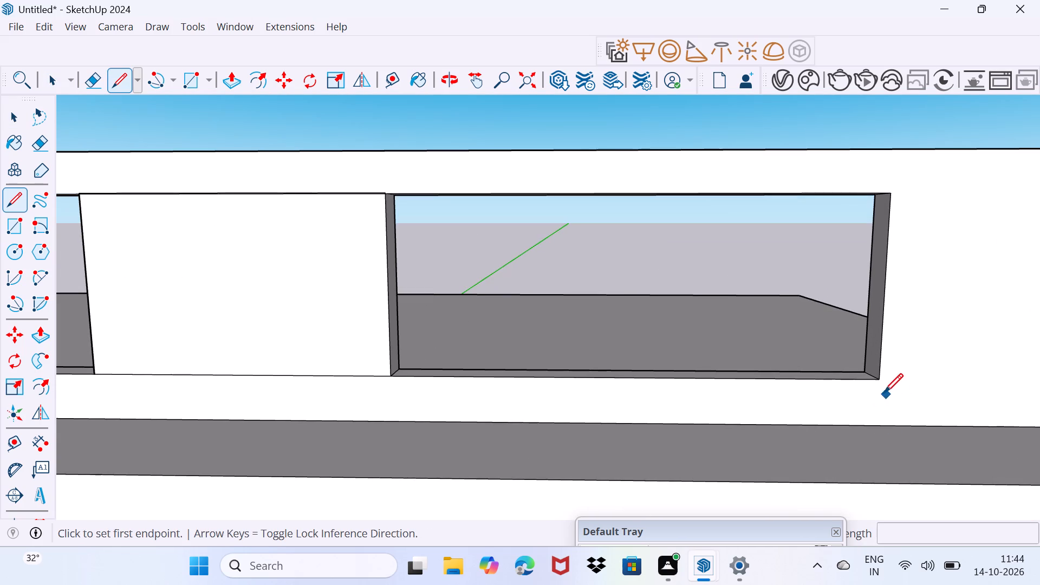
pyautogui.click(879, 379)
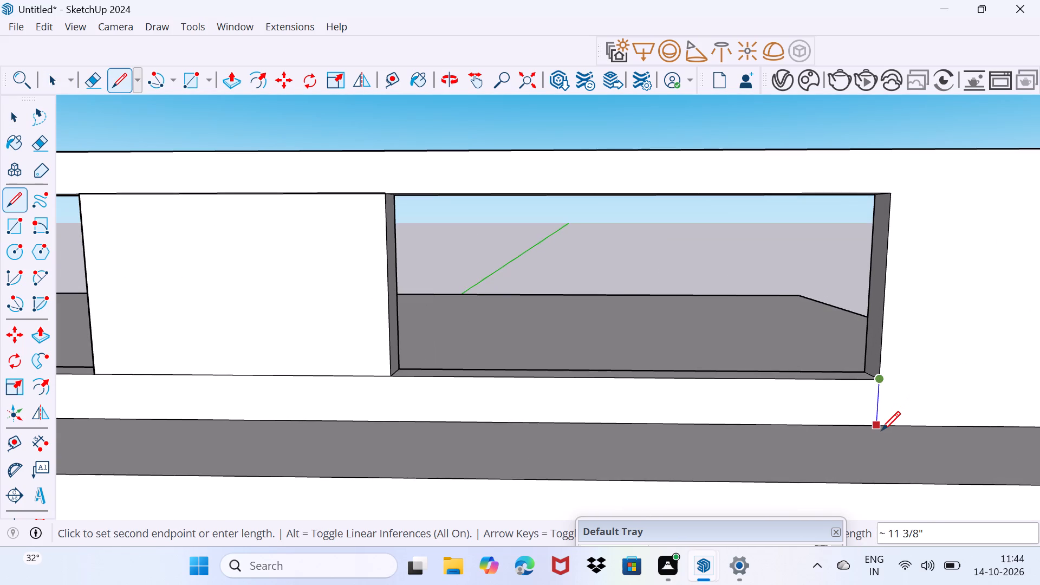
pyautogui.click(881, 430)
pyautogui.press('space')
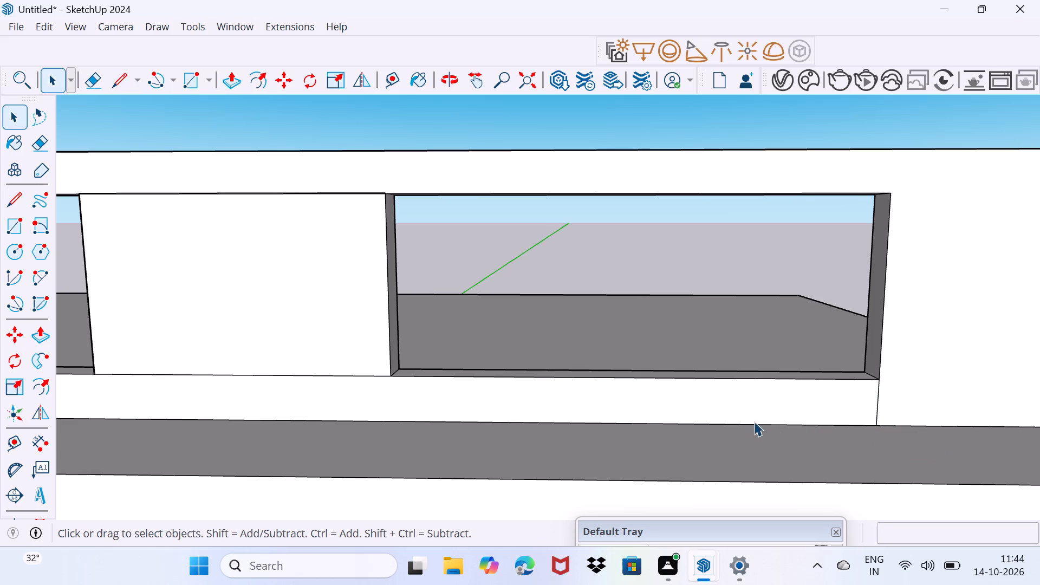
# Pull the low strip beneath the parapet openings outward about 2 ft to form a projecting ledge.
pyautogui.click(755, 413)
pyautogui.scroll(-10, 750, 415)
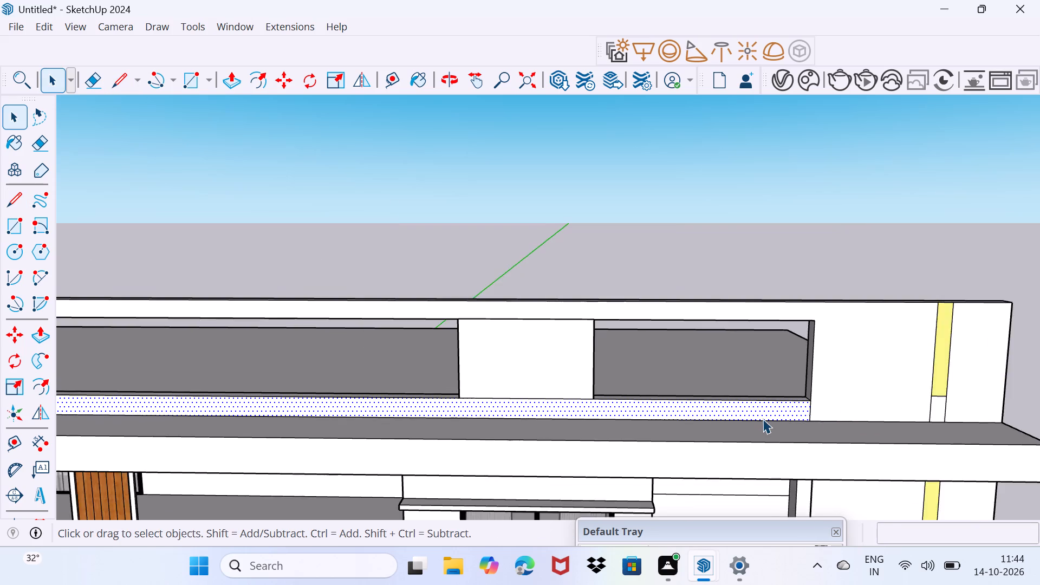
pyautogui.scroll(-7, 763, 419)
pyautogui.scroll(3, 768, 413)
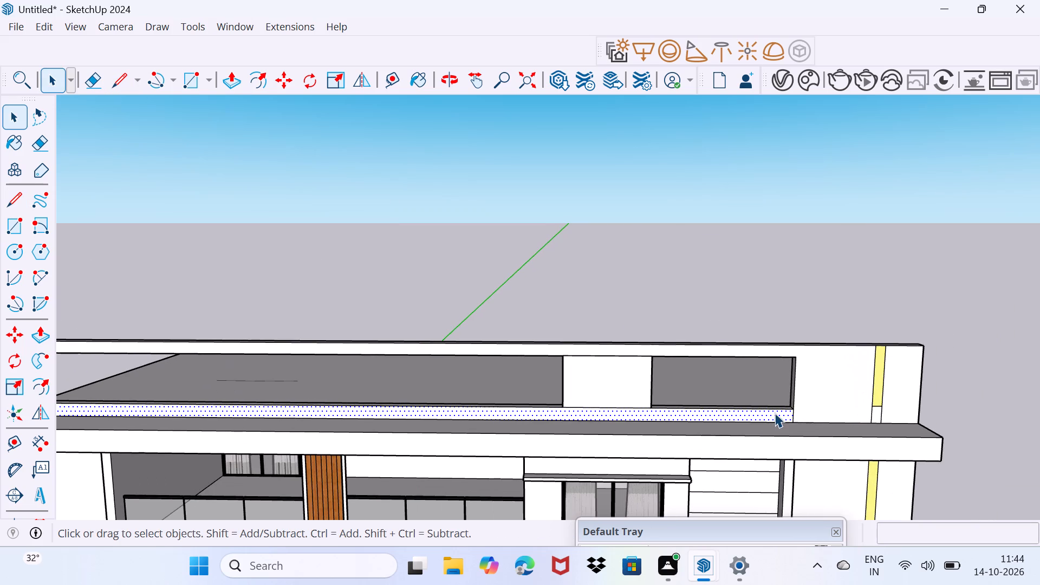
pyautogui.press('p')
pyautogui.click(775, 413)
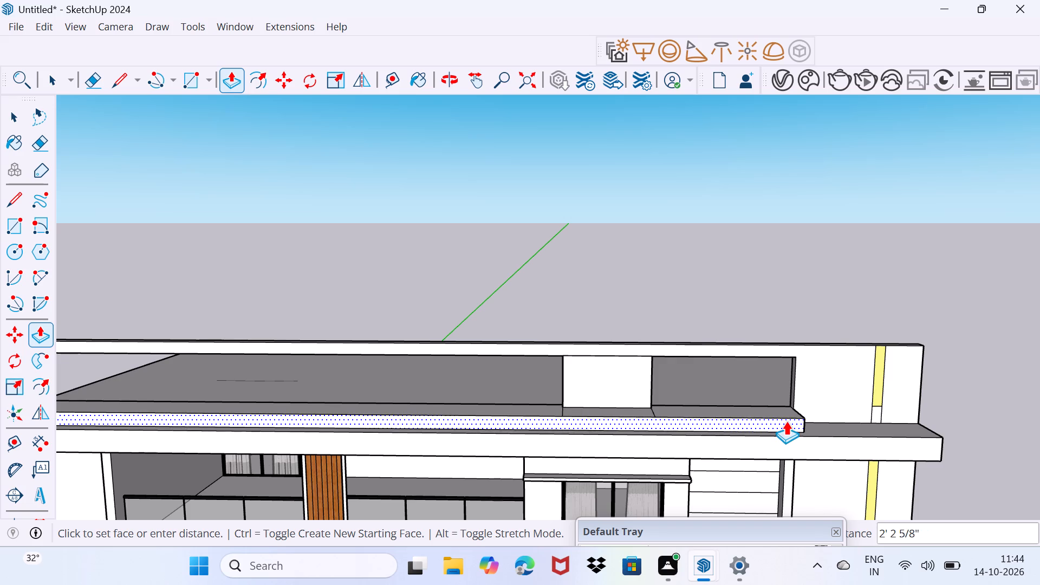
pyautogui.click(784, 419)
pyautogui.press('space')
pyautogui.moveTo(772, 431); pyautogui.dragTo(788, 408)
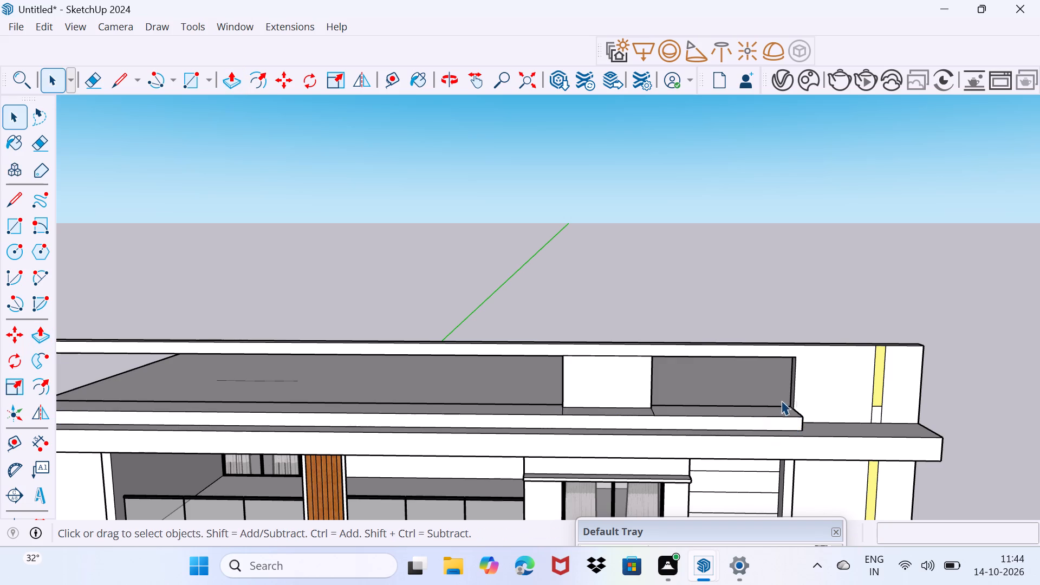
# Erase the two seam lines crossing the ledge's top surface at the base of the block between the parapet openings.
pyautogui.scroll(4, 666, 438)
pyautogui.moveTo(629, 405); pyautogui.dragTo(686, 482, button='middle')
pyautogui.scroll(5, 680, 425)
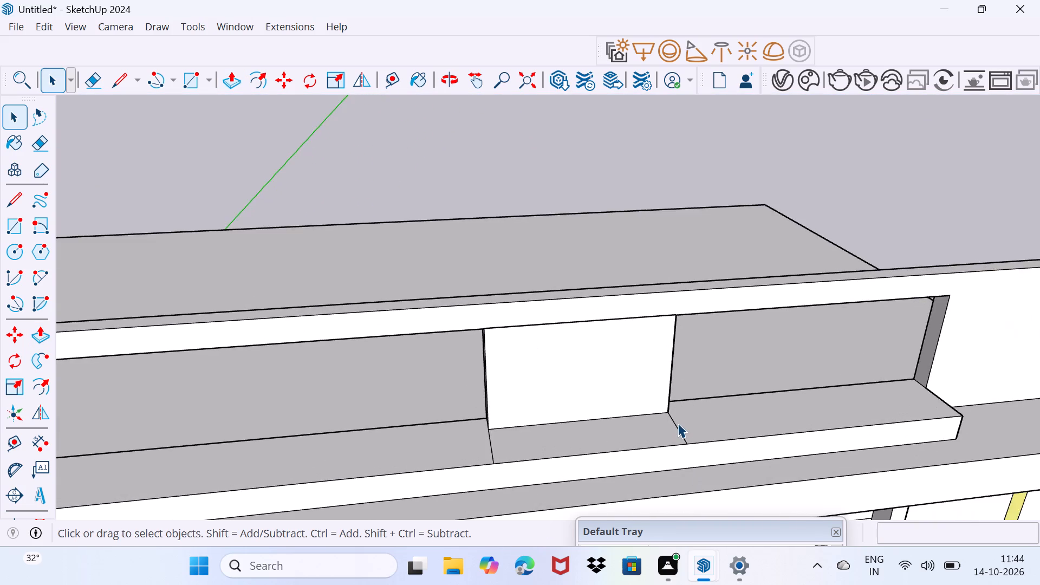
pyautogui.scroll(4, 678, 423)
pyautogui.press('e')
pyautogui.moveTo(684, 424); pyautogui.dragTo(658, 440)
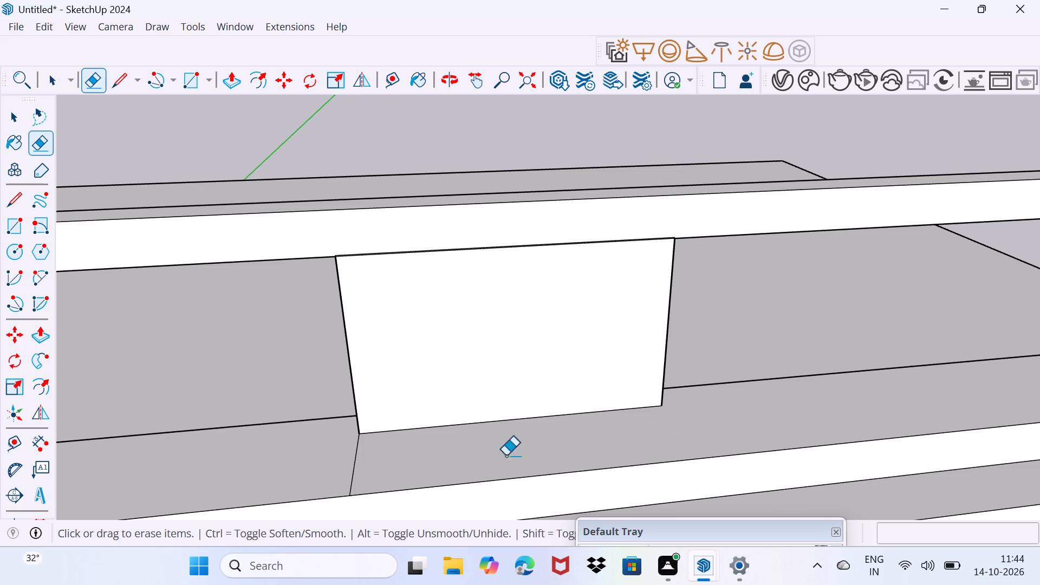
pyautogui.moveTo(350, 470); pyautogui.dragTo(415, 464)
# Hide the two seam edges on the inner side face of the parapet's far end pier, at the beam and ledge levels.
pyautogui.scroll(-8, 430, 454)
pyautogui.keyDown('shift'); pyautogui.moveTo(328, 458); pyautogui.dragTo(804, 376, button='middle'); pyautogui.keyUp('shift')
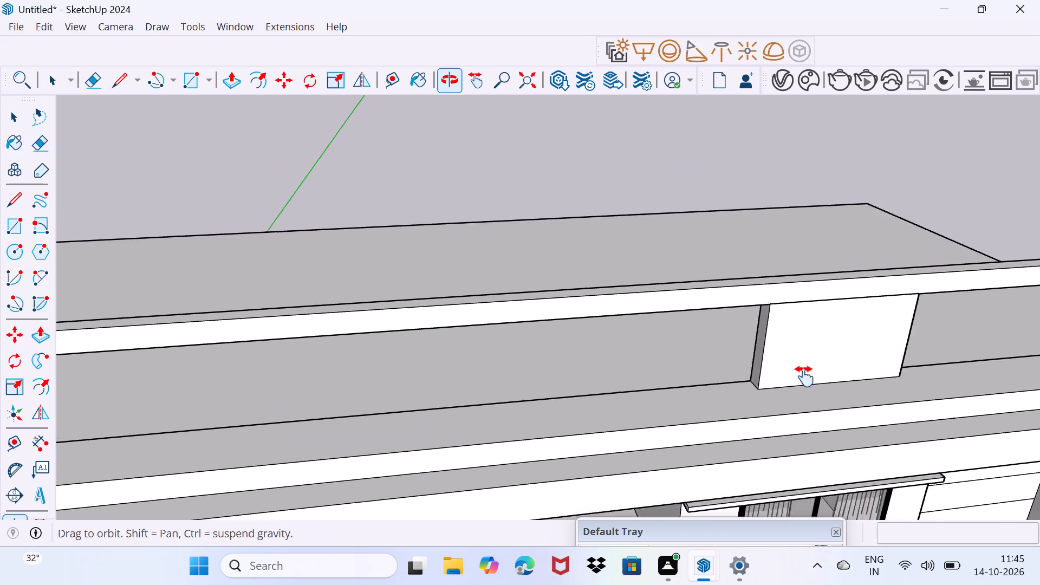
pyautogui.keyDown('shift'); pyautogui.moveTo(804, 376); pyautogui.dragTo(1022, 323, button='middle'); pyautogui.keyUp('shift')
pyautogui.keyDown('shift'); pyautogui.moveTo(54, 403); pyautogui.dragTo(444, 369, button='middle'); pyautogui.keyUp('shift')
pyautogui.keyDown('shift'); pyautogui.moveTo(350, 381); pyautogui.dragTo(763, 349, button='middle'); pyautogui.keyUp('shift')
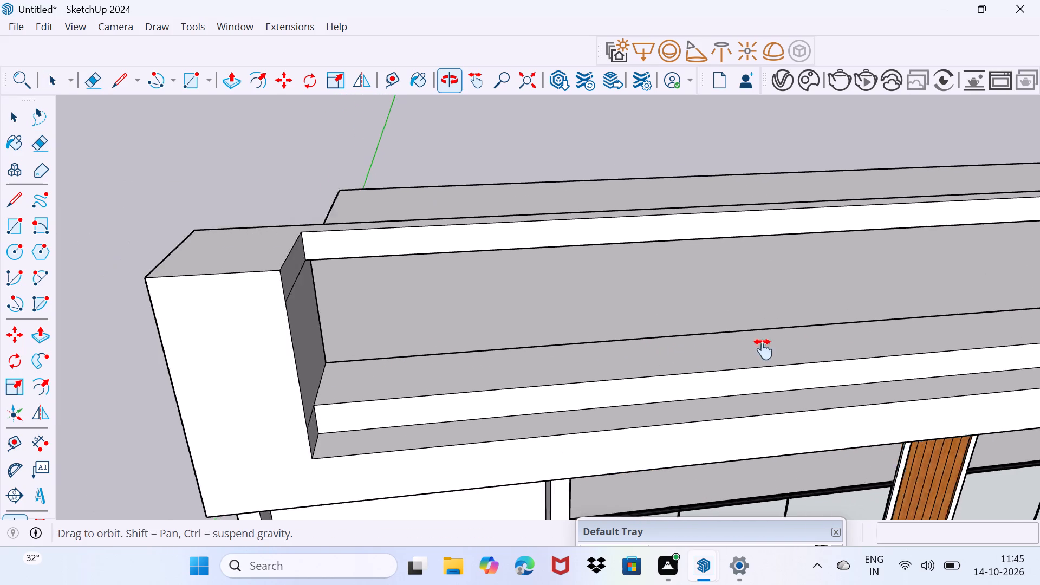
pyautogui.keyDown('shift'); pyautogui.moveTo(763, 349); pyautogui.dragTo(764, 349, button='middle'); pyautogui.keyUp('shift')
pyautogui.scroll(4, 386, 424)
pyautogui.moveTo(380, 424); pyautogui.dragTo(232, 417, button='middle')
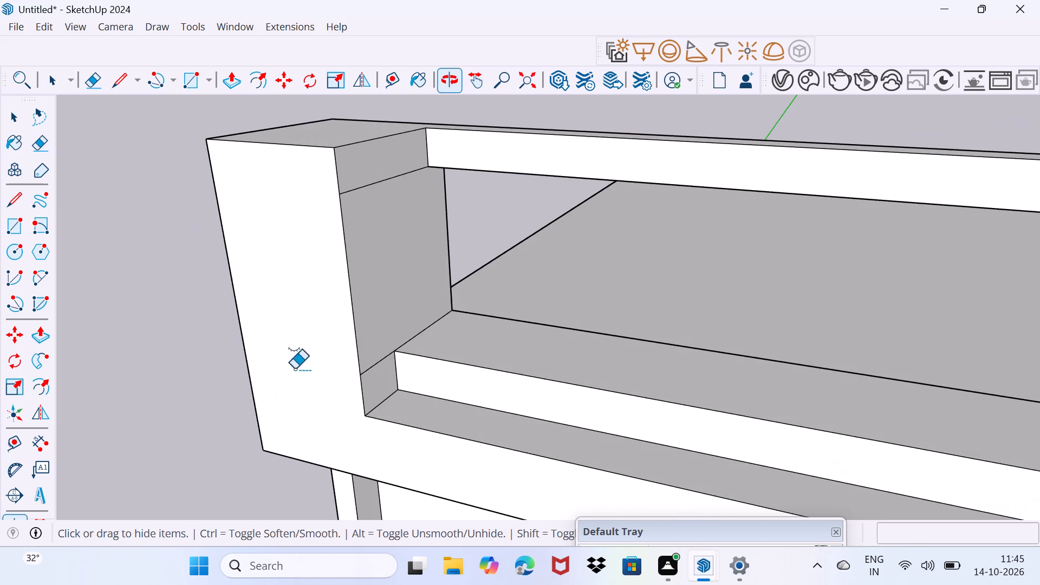
pyautogui.moveTo(361, 186); pyautogui.dragTo(364, 200)
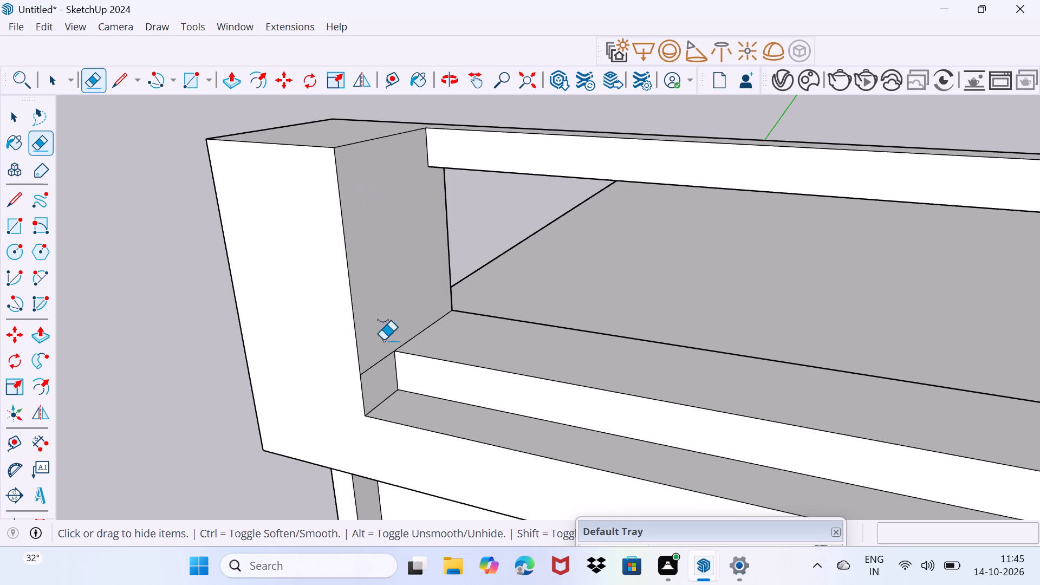
pyautogui.click(381, 363)
pyautogui.press('space')
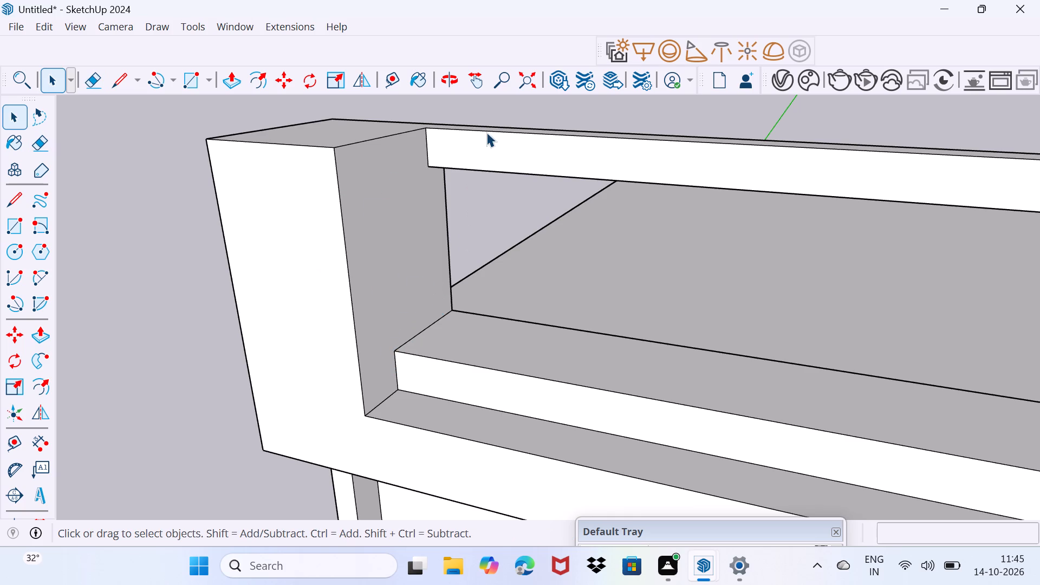
# Pull the front face of the parapet's top beam outward 1' 10 3/8", flush with the ledge's front.
pyautogui.click(486, 146)
pyautogui.press('p')
pyautogui.click(494, 146)
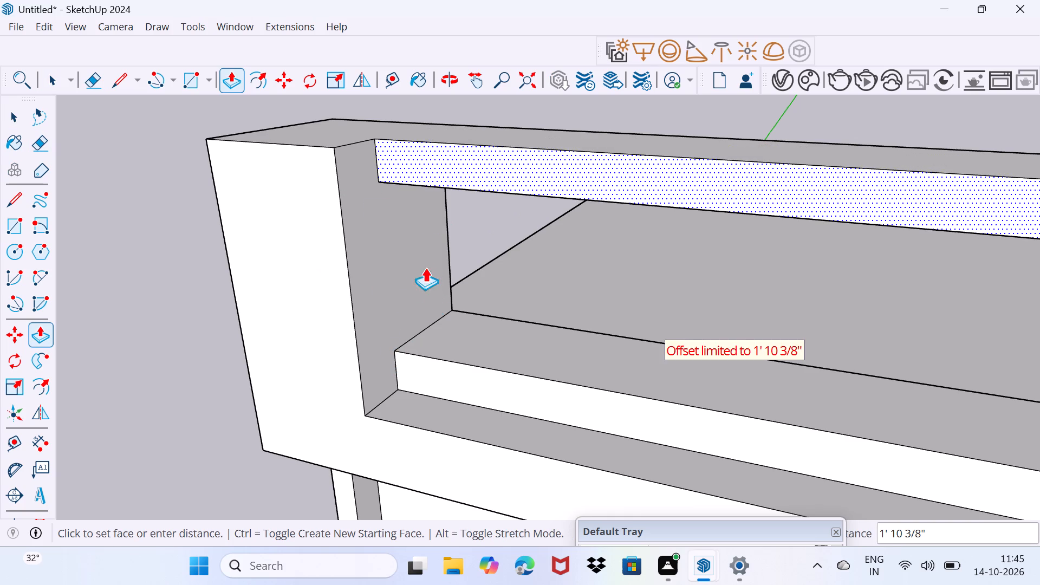
pyautogui.click(457, 369)
pyautogui.press('space')
pyautogui.moveTo(445, 399); pyautogui.dragTo(469, 347)
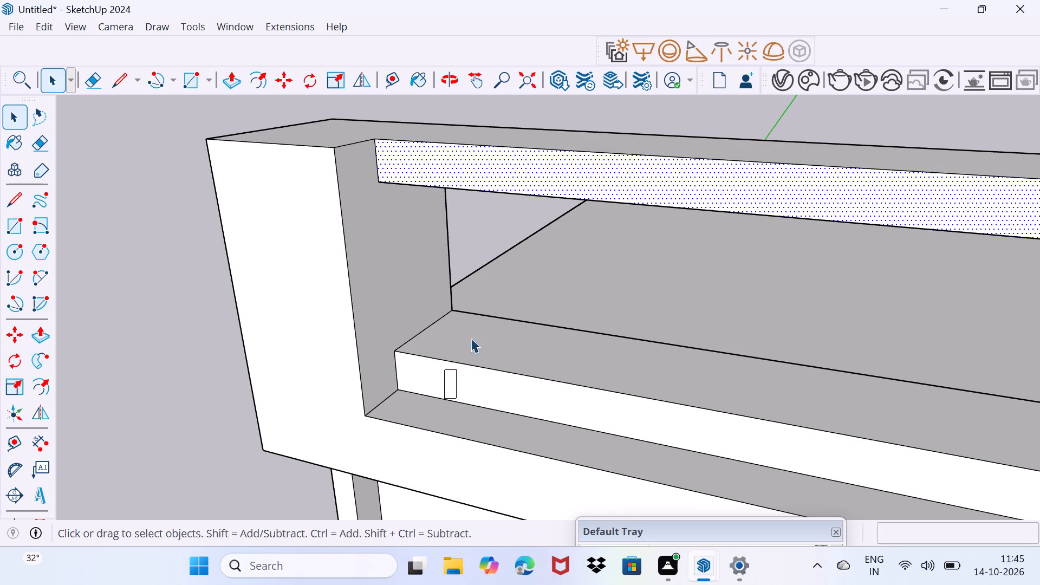
# Copy the ledge's upper front edge 2" downward along its front face.
pyautogui.moveTo(406, 408); pyautogui.dragTo(547, 286, button='middle')
pyautogui.scroll(-16, 548, 276)
pyautogui.middleClick(549, 309)
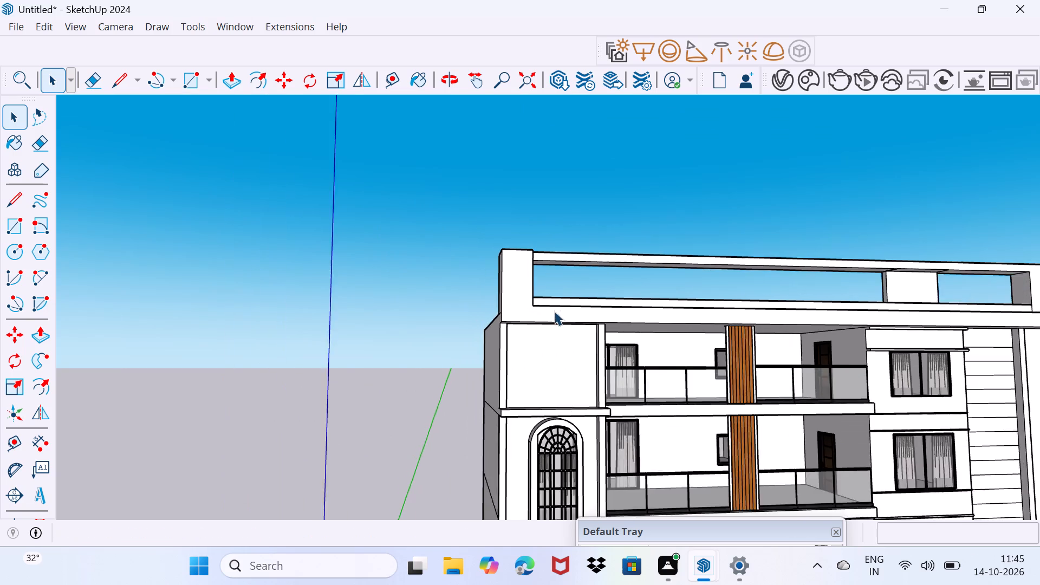
pyautogui.keyDown('shift'); pyautogui.moveTo(695, 283); pyautogui.dragTo(235, 357, button='middle'); pyautogui.keyUp('shift')
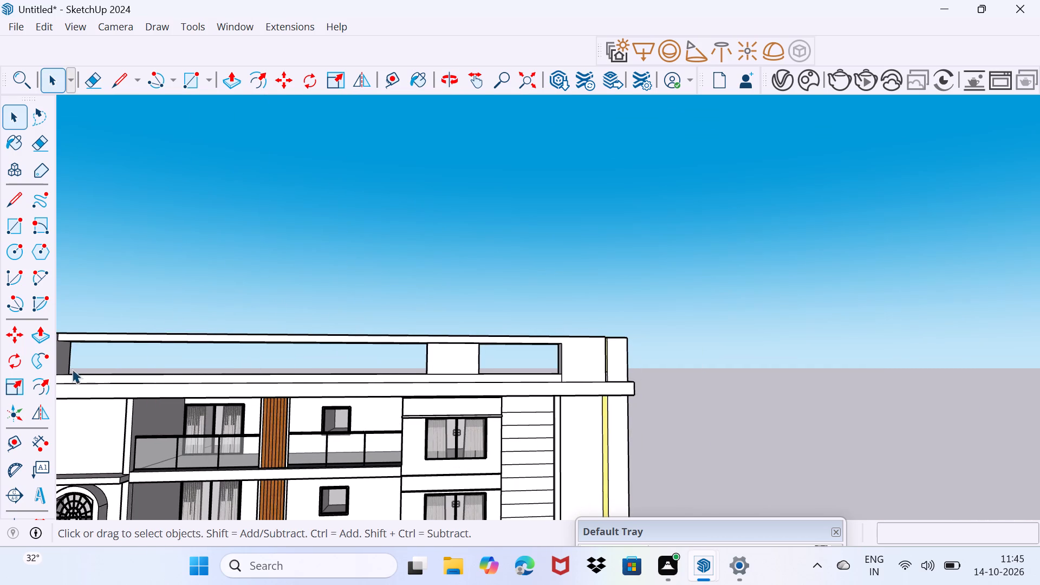
pyautogui.moveTo(321, 393); pyautogui.dragTo(330, 504, button='middle')
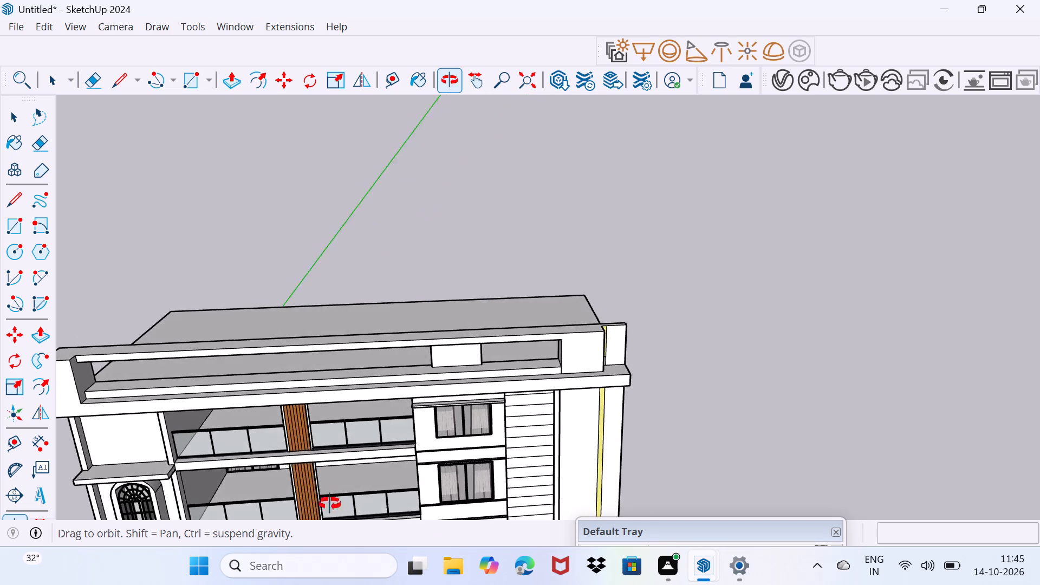
pyautogui.moveTo(330, 504); pyautogui.dragTo(374, 487, button='middle')
pyautogui.scroll(2, 473, 391)
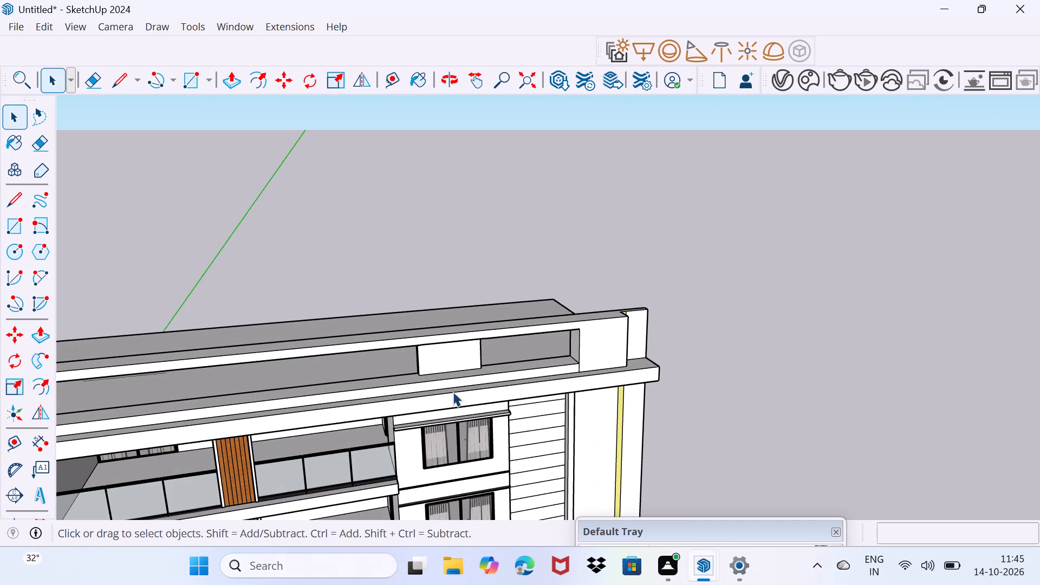
pyautogui.scroll(2, 498, 382)
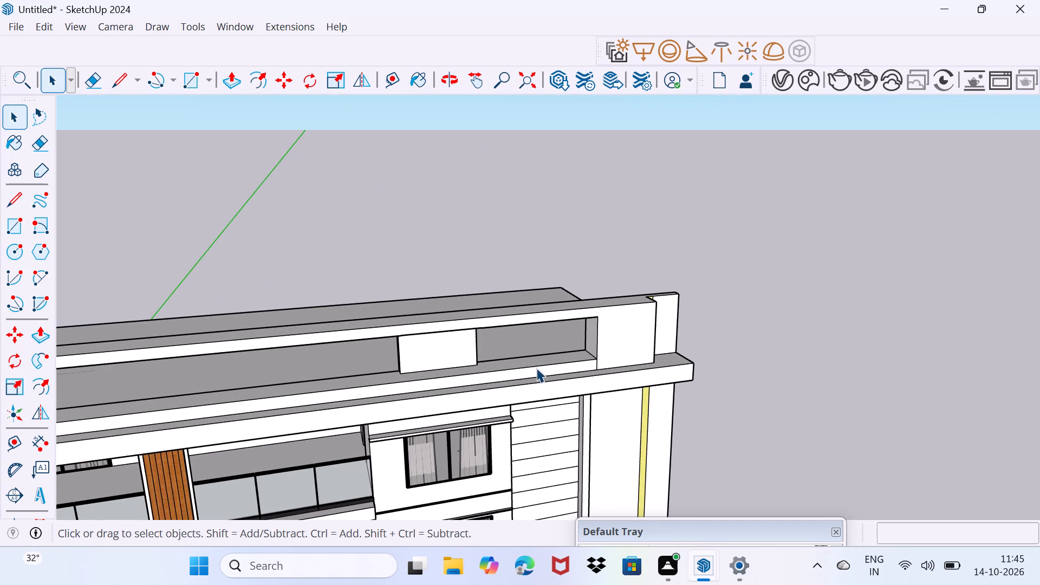
pyautogui.click(536, 366)
pyautogui.scroll(6, 599, 356)
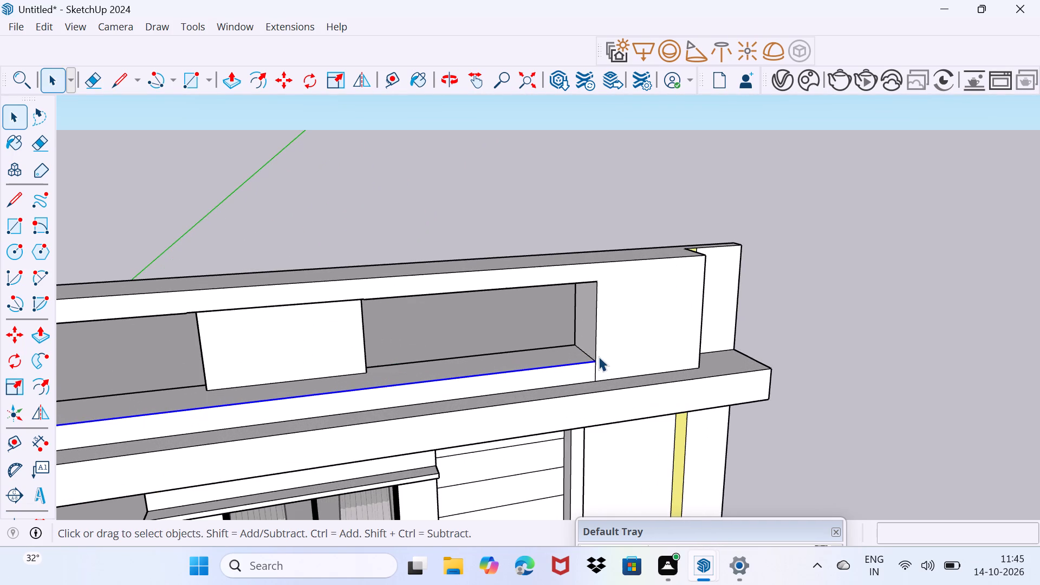
pyautogui.press('m')
pyautogui.click(598, 366)
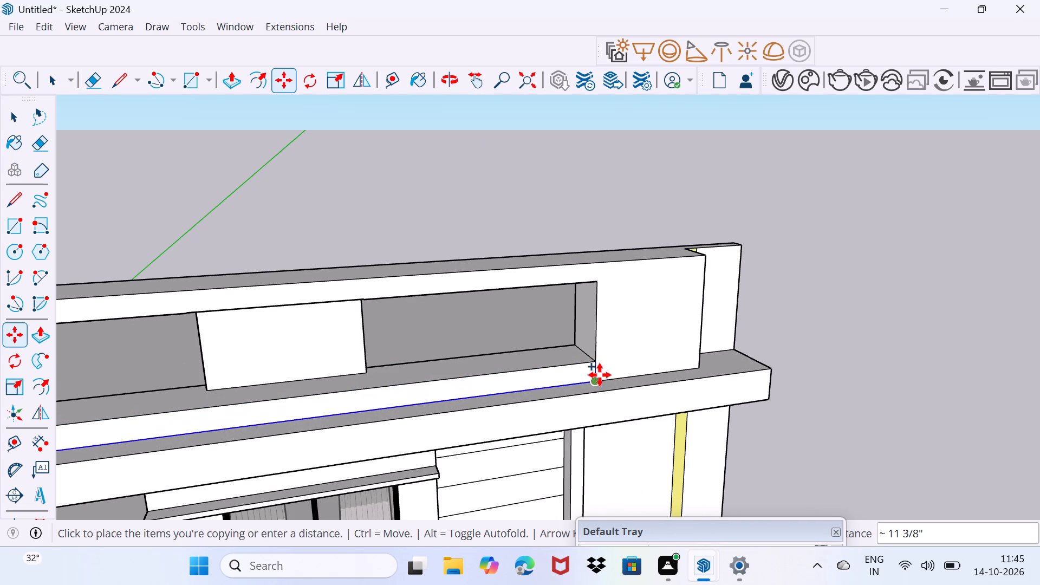
pyautogui.scroll(8, 600, 370)
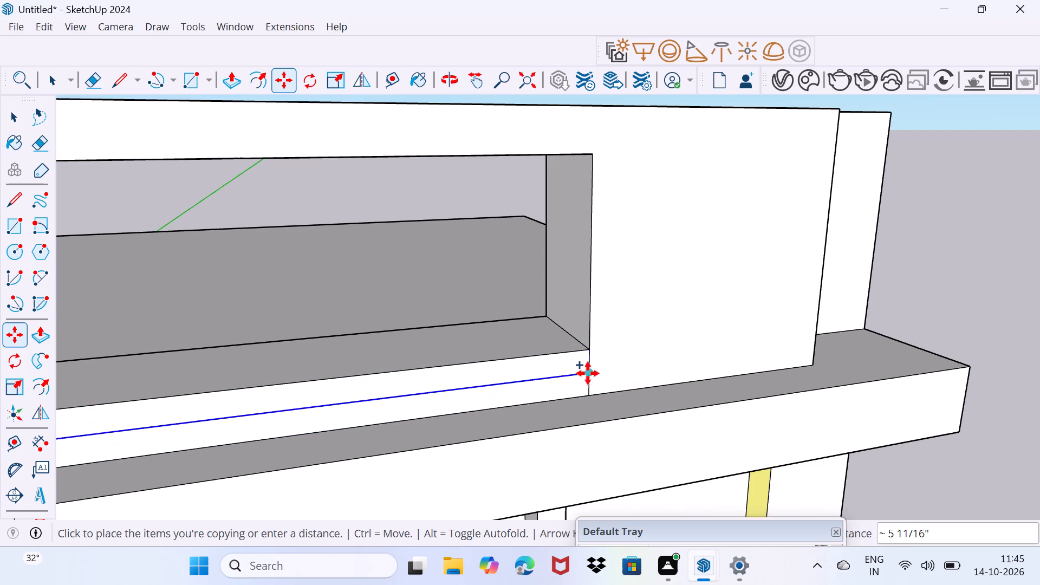
pyautogui.scroll(2, 587, 368)
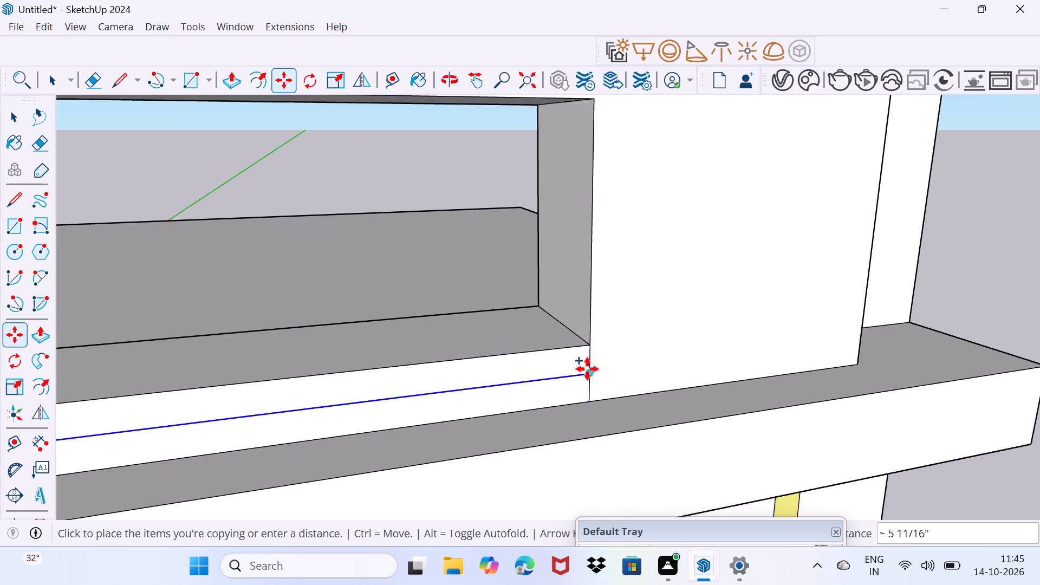
pyautogui.scroll(1, 587, 369)
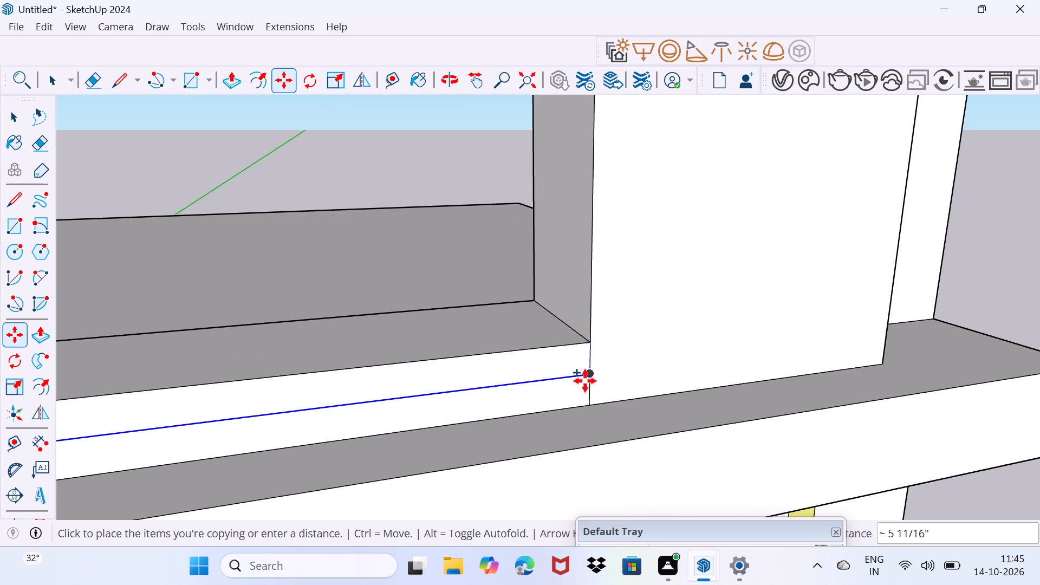
pyautogui.scroll(8, 589, 363)
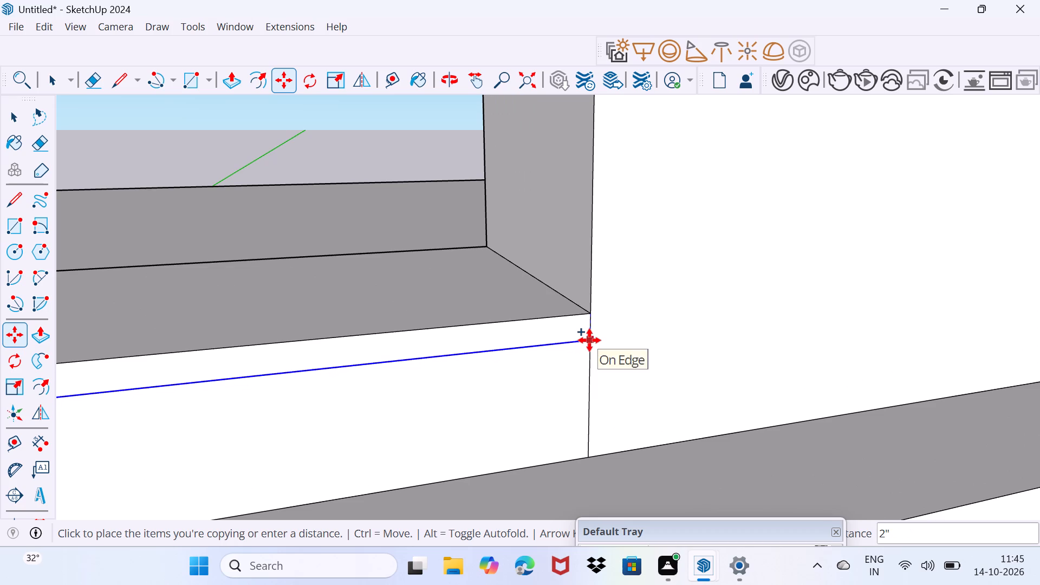
pyautogui.click(589, 340)
pyautogui.press('space')
pyautogui.moveTo(561, 376); pyautogui.dragTo(567, 362)
# Pull the thin strip along the top of the ledge's front face outward 0.8".
pyautogui.click(556, 333)
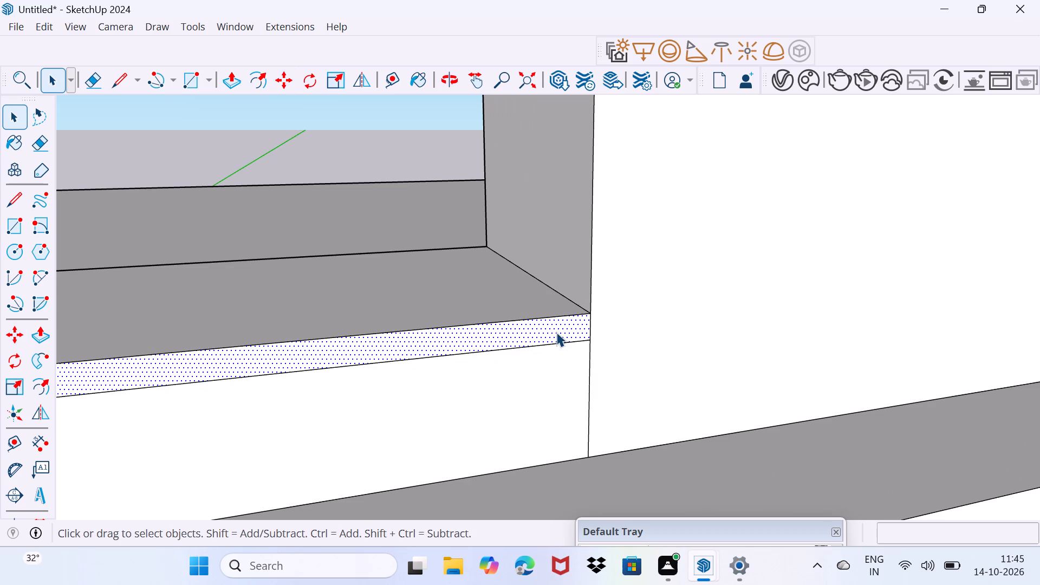
pyautogui.press('p')
pyautogui.click(556, 332)
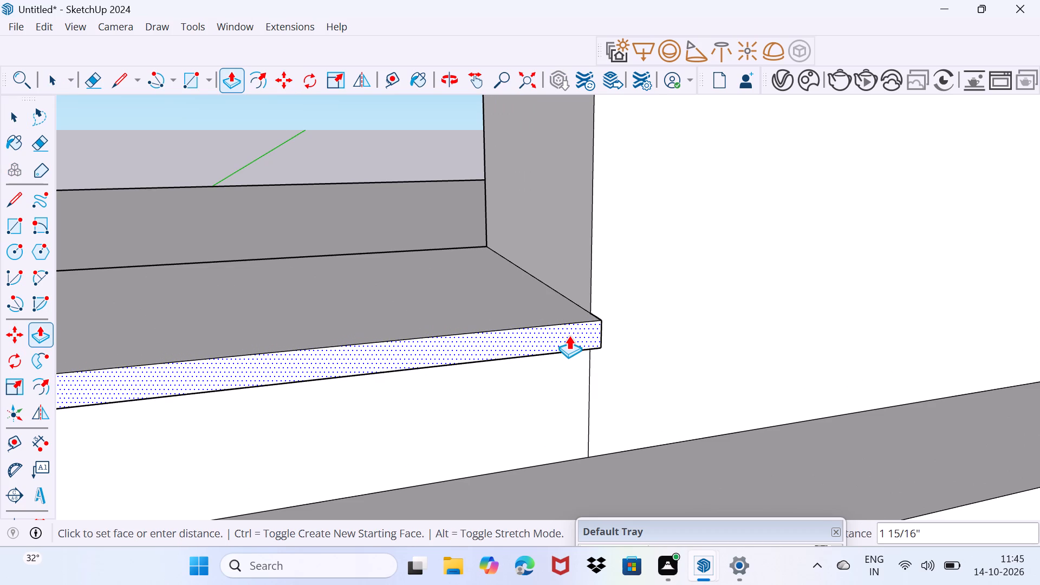
pyautogui.press('0')
pyautogui.press('.')
pyautogui.write('8"')
pyautogui.press('Return')
pyautogui.press('space')
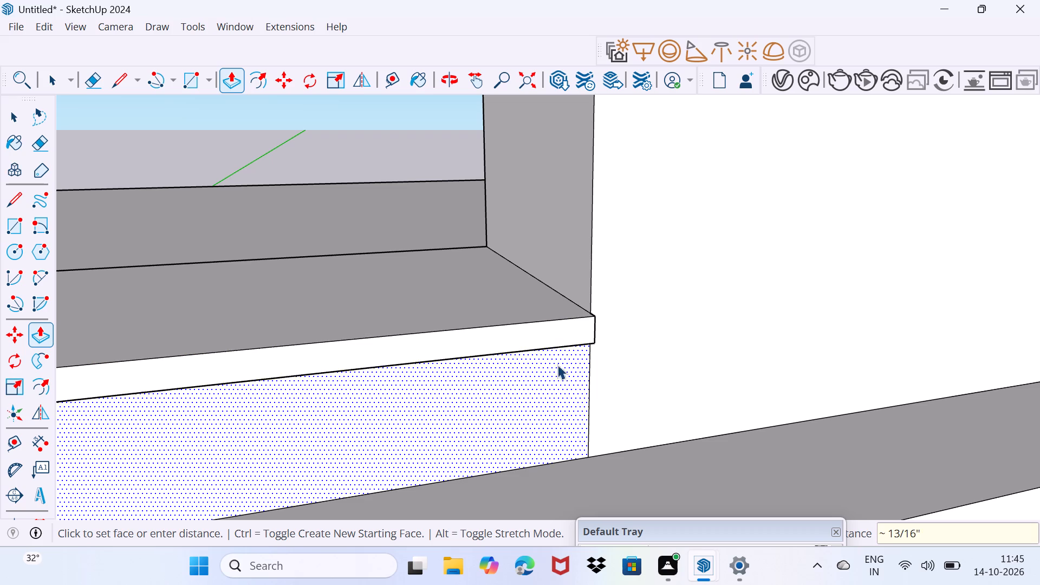
pyautogui.moveTo(498, 425); pyautogui.dragTo(532, 391)
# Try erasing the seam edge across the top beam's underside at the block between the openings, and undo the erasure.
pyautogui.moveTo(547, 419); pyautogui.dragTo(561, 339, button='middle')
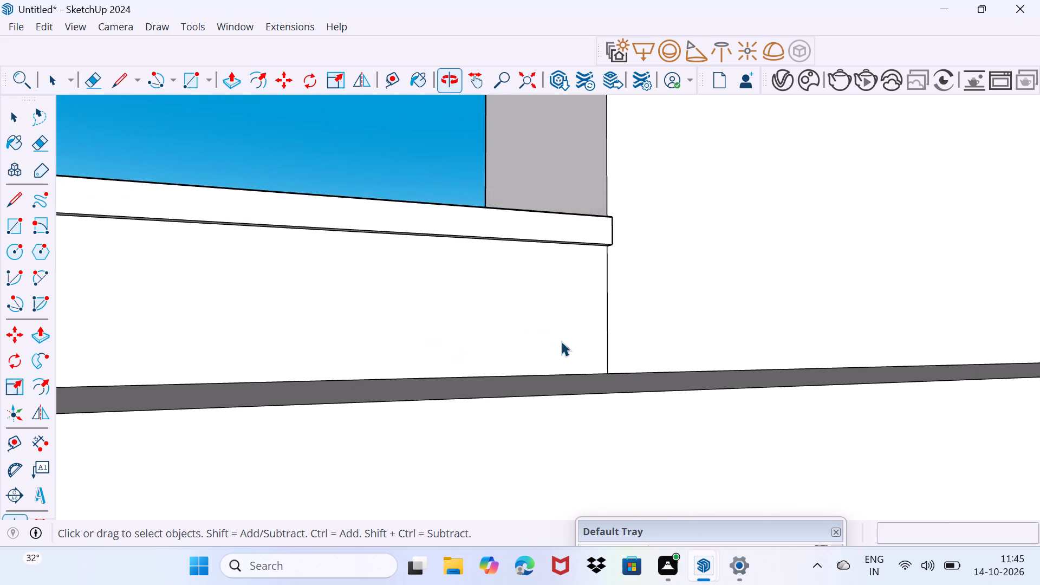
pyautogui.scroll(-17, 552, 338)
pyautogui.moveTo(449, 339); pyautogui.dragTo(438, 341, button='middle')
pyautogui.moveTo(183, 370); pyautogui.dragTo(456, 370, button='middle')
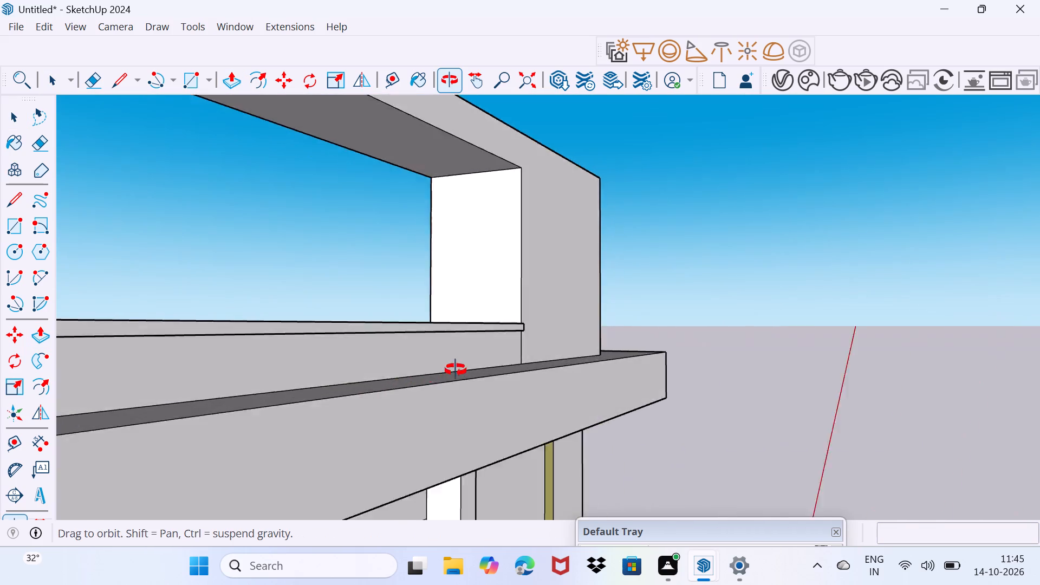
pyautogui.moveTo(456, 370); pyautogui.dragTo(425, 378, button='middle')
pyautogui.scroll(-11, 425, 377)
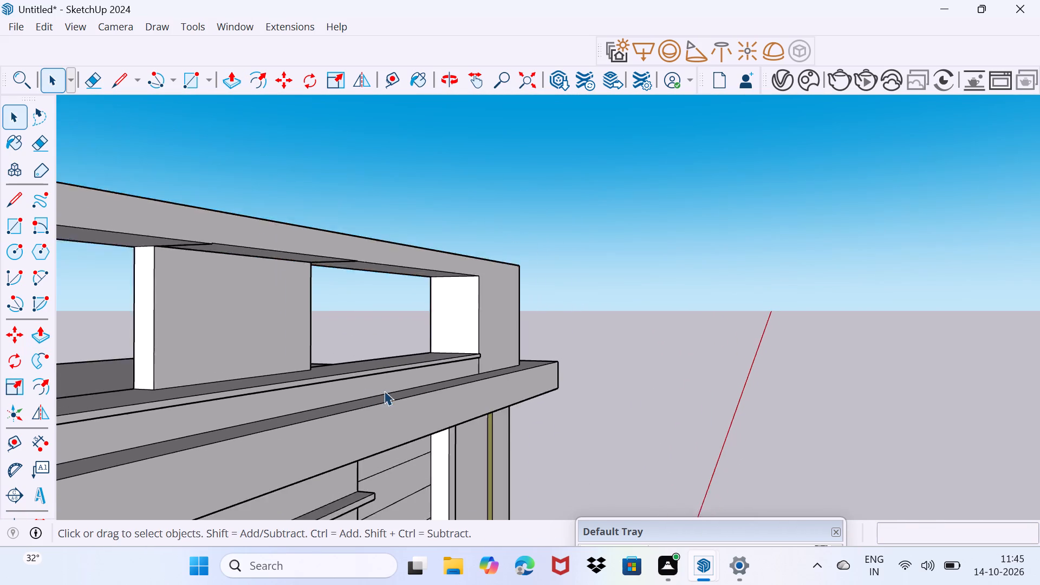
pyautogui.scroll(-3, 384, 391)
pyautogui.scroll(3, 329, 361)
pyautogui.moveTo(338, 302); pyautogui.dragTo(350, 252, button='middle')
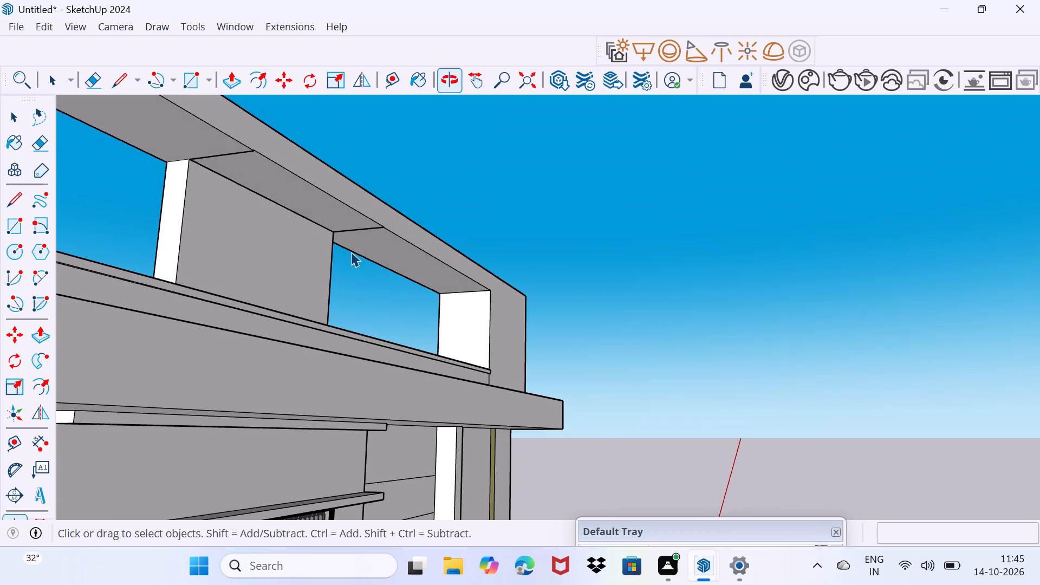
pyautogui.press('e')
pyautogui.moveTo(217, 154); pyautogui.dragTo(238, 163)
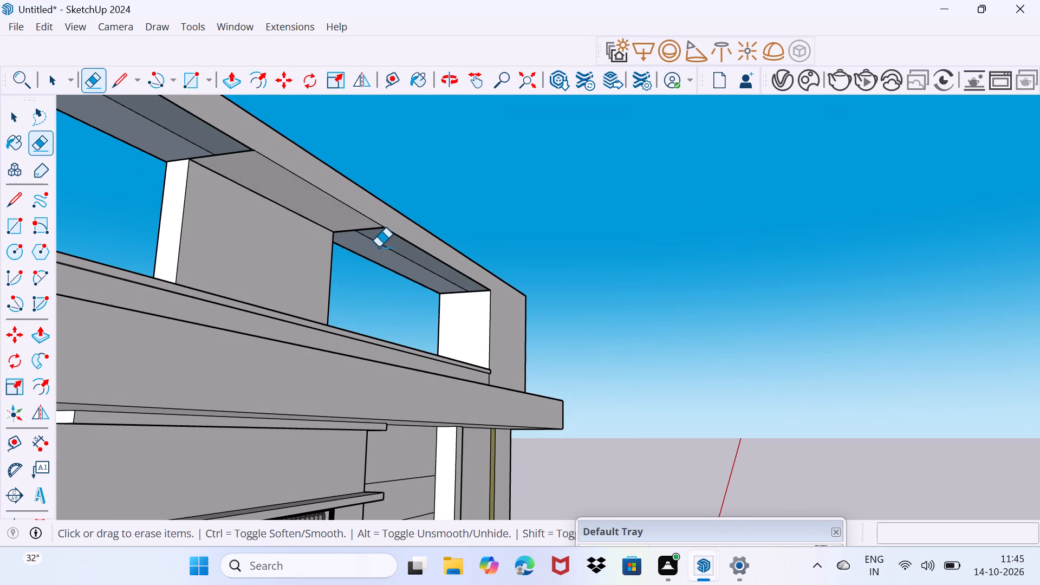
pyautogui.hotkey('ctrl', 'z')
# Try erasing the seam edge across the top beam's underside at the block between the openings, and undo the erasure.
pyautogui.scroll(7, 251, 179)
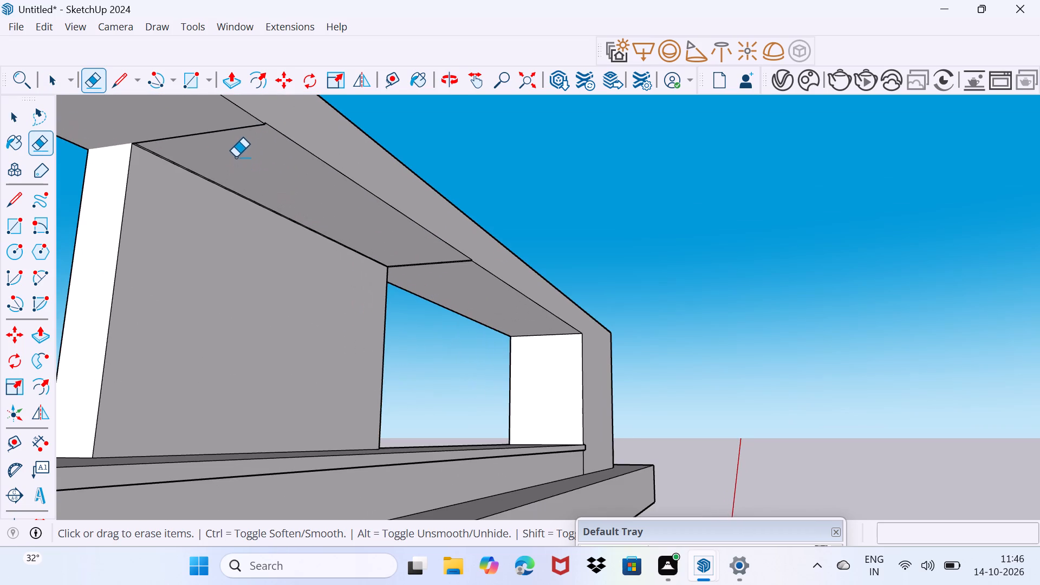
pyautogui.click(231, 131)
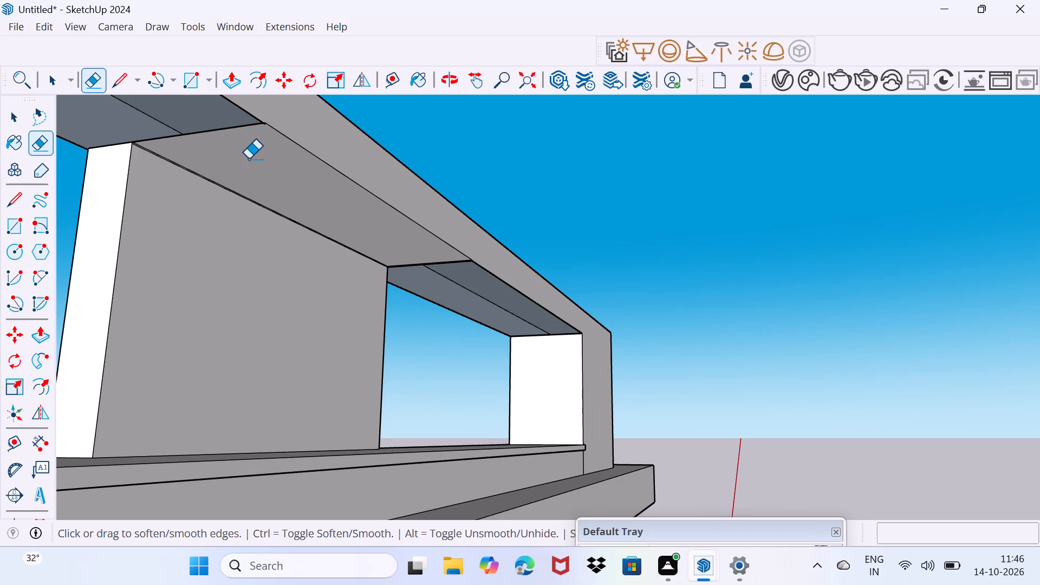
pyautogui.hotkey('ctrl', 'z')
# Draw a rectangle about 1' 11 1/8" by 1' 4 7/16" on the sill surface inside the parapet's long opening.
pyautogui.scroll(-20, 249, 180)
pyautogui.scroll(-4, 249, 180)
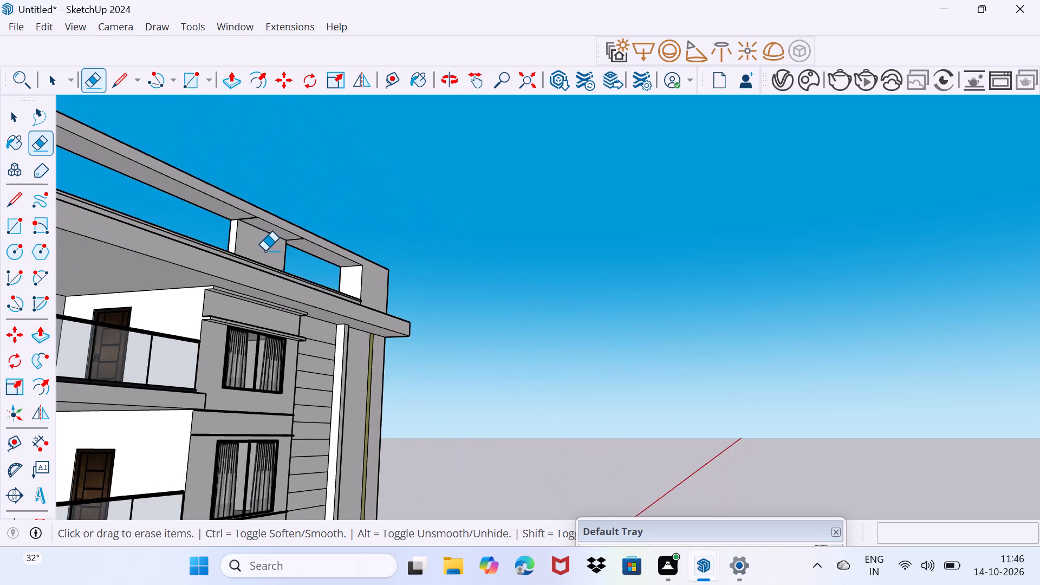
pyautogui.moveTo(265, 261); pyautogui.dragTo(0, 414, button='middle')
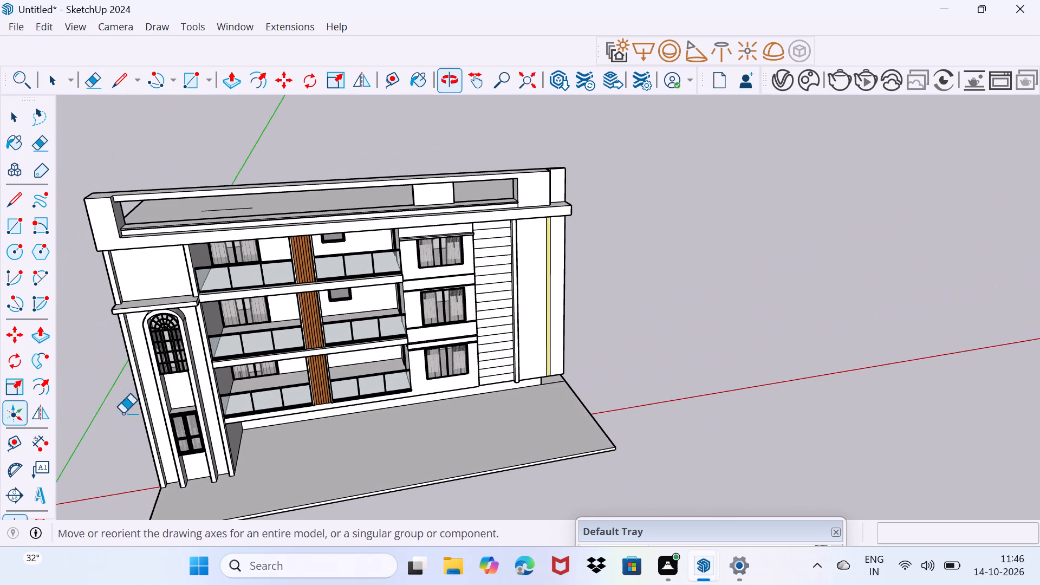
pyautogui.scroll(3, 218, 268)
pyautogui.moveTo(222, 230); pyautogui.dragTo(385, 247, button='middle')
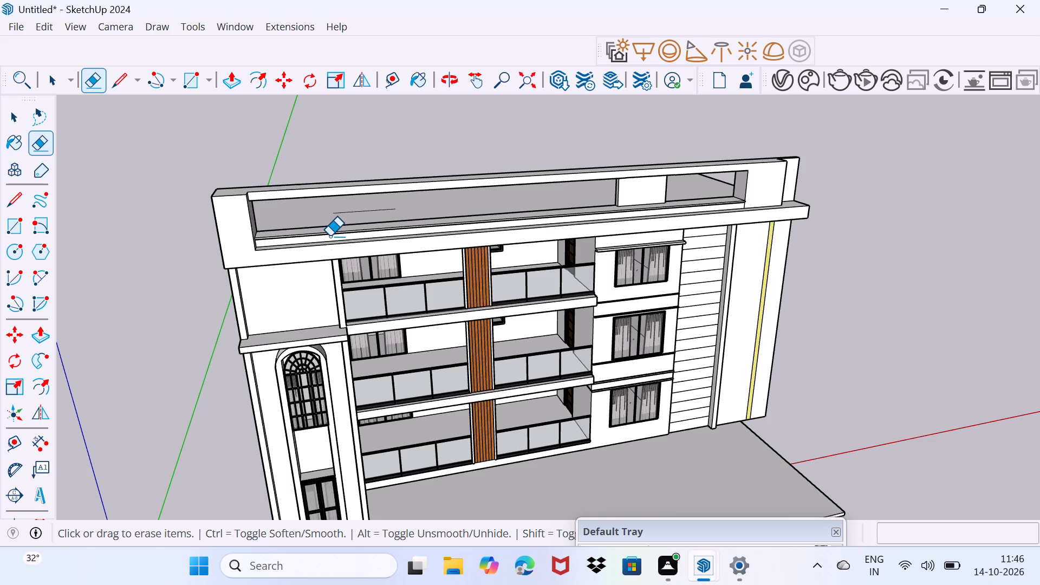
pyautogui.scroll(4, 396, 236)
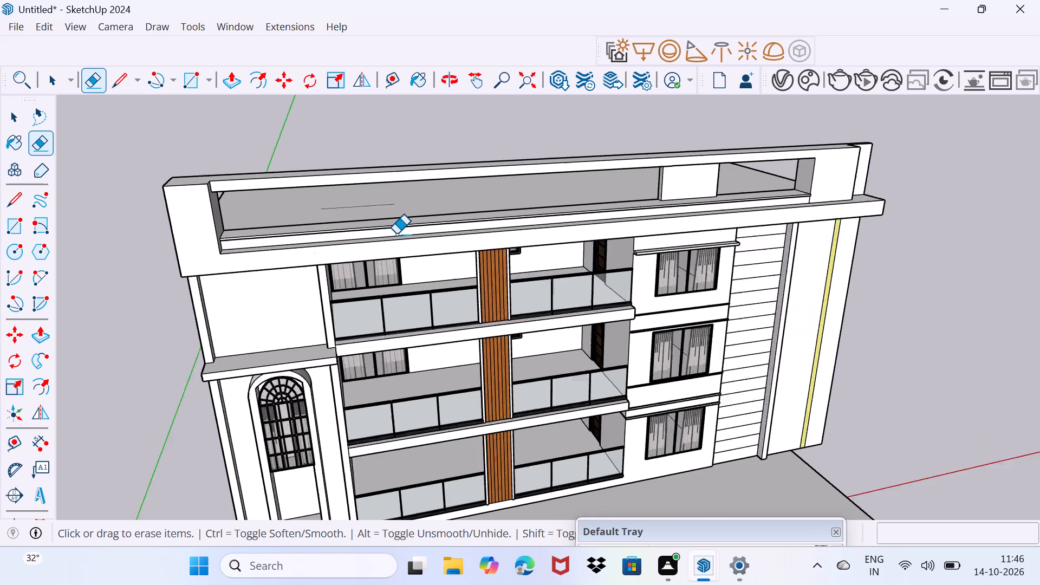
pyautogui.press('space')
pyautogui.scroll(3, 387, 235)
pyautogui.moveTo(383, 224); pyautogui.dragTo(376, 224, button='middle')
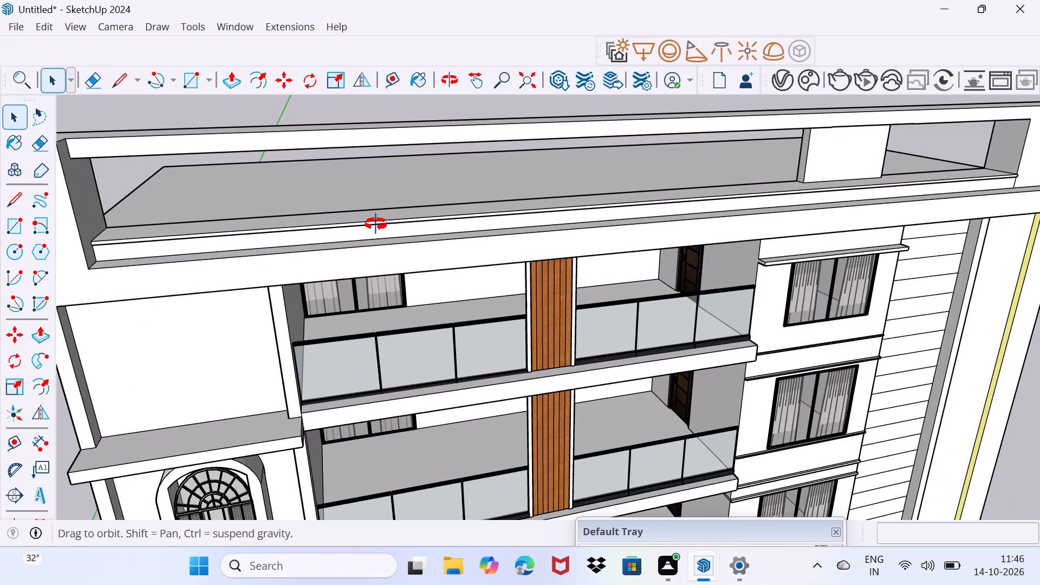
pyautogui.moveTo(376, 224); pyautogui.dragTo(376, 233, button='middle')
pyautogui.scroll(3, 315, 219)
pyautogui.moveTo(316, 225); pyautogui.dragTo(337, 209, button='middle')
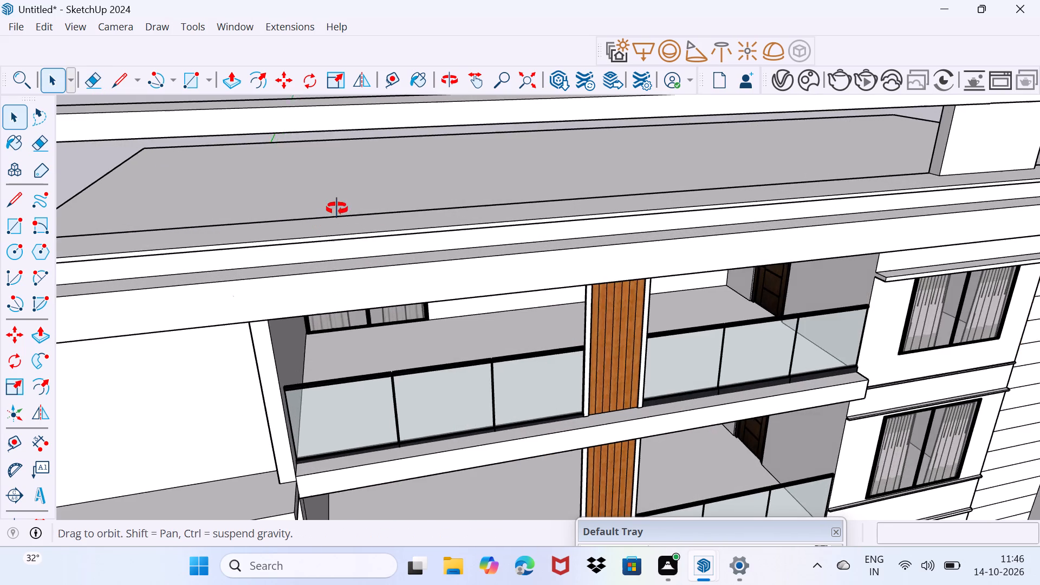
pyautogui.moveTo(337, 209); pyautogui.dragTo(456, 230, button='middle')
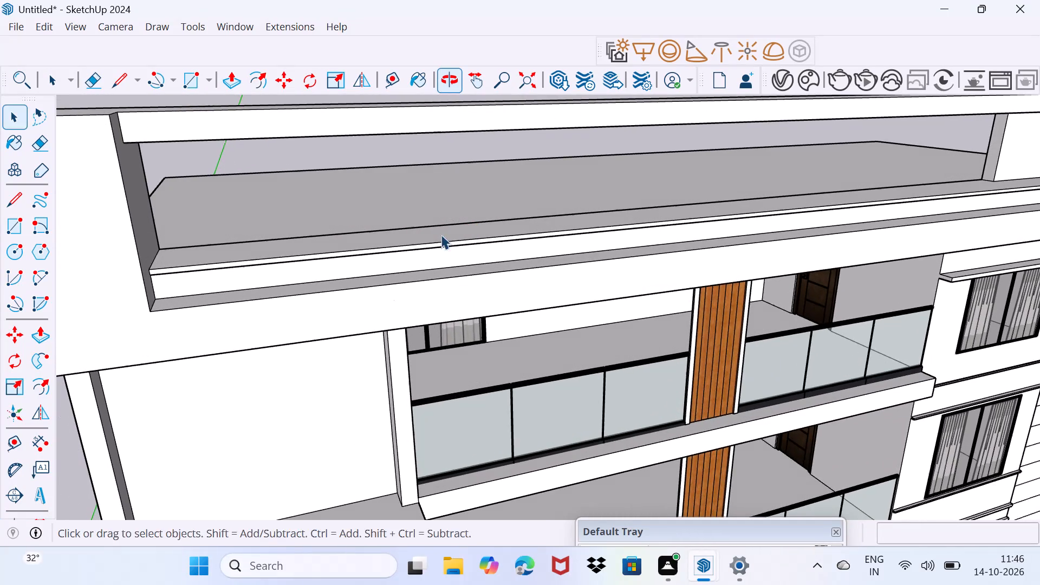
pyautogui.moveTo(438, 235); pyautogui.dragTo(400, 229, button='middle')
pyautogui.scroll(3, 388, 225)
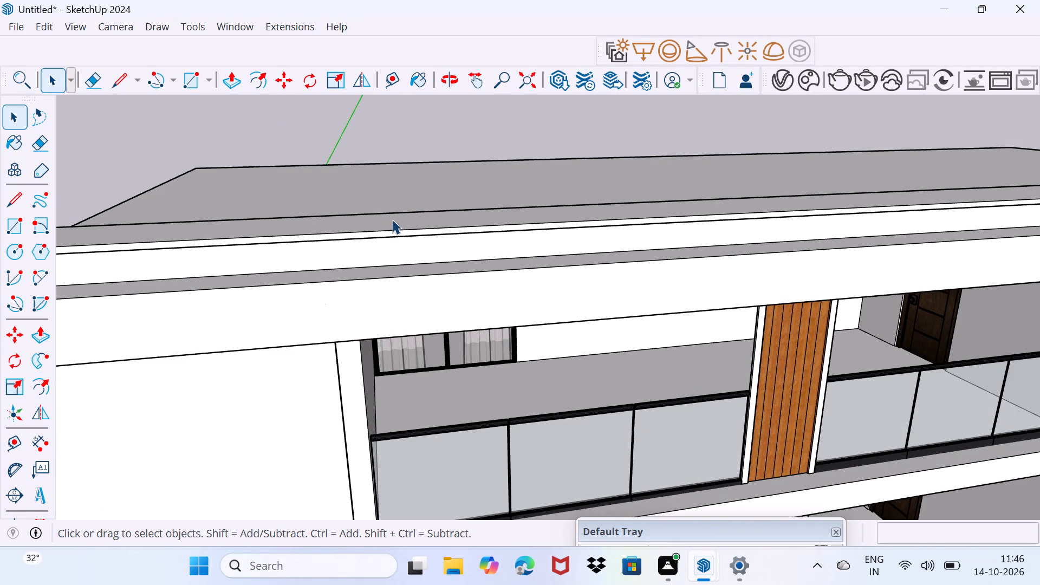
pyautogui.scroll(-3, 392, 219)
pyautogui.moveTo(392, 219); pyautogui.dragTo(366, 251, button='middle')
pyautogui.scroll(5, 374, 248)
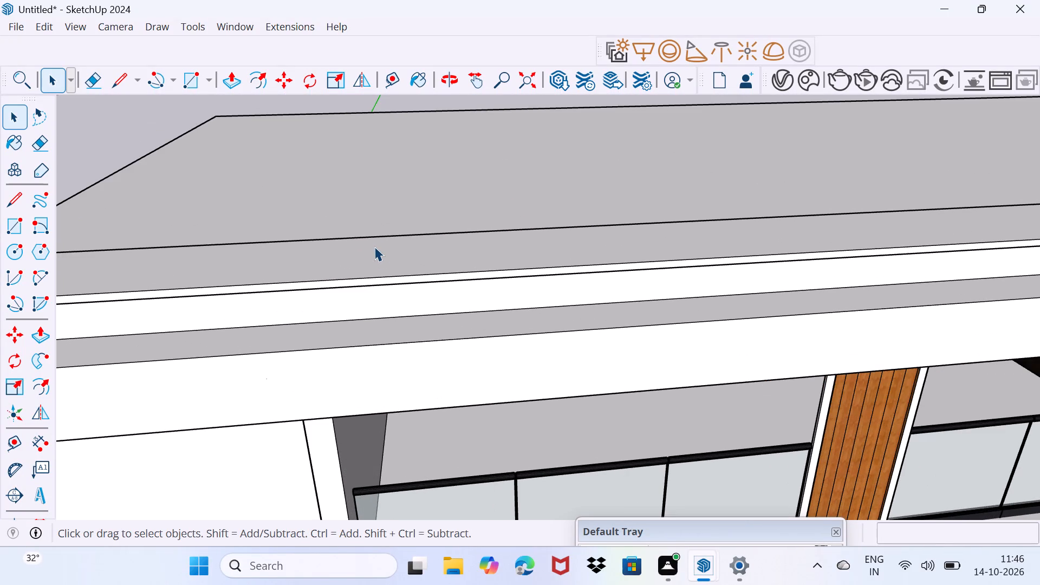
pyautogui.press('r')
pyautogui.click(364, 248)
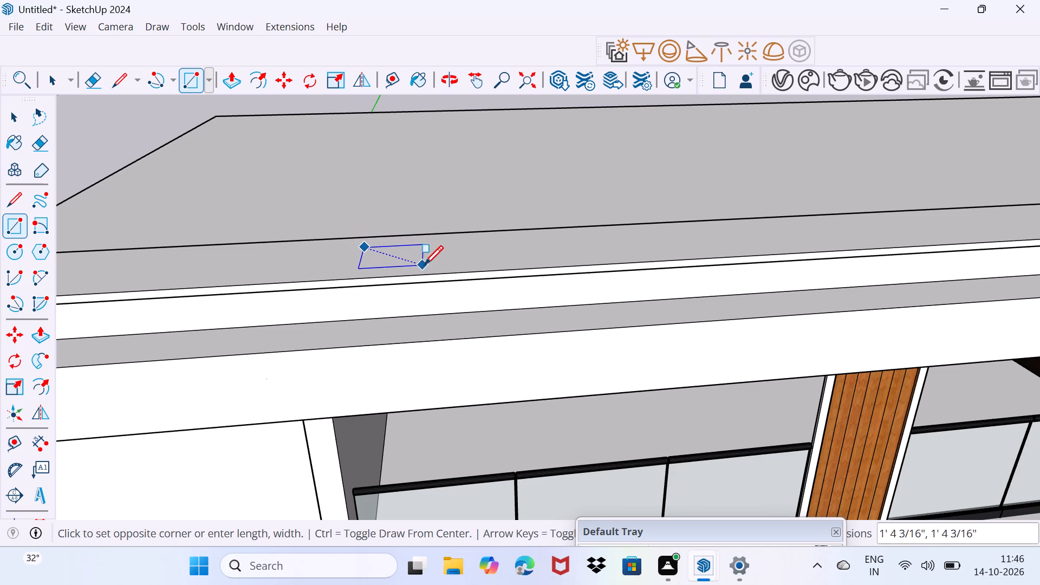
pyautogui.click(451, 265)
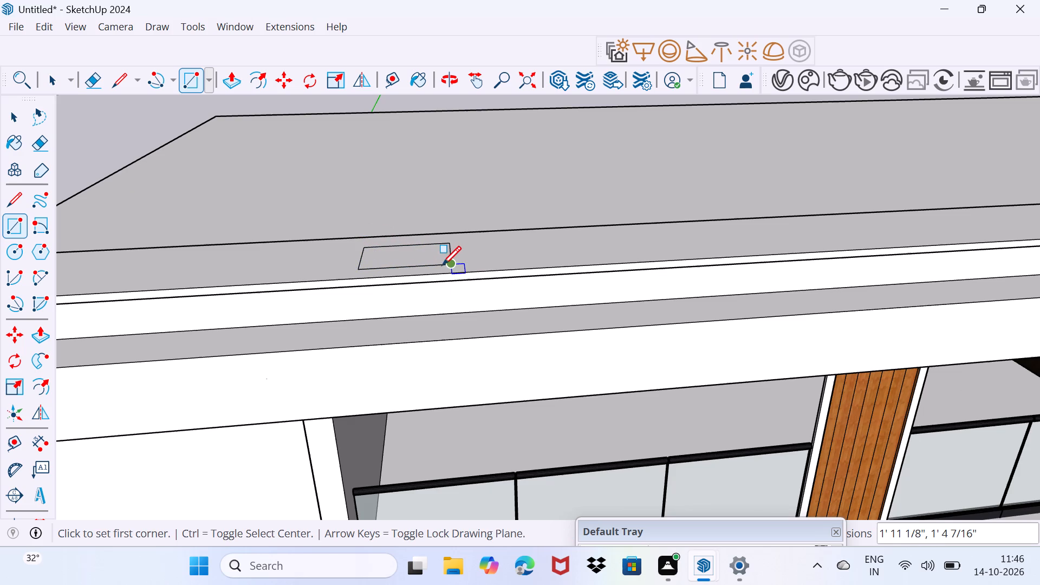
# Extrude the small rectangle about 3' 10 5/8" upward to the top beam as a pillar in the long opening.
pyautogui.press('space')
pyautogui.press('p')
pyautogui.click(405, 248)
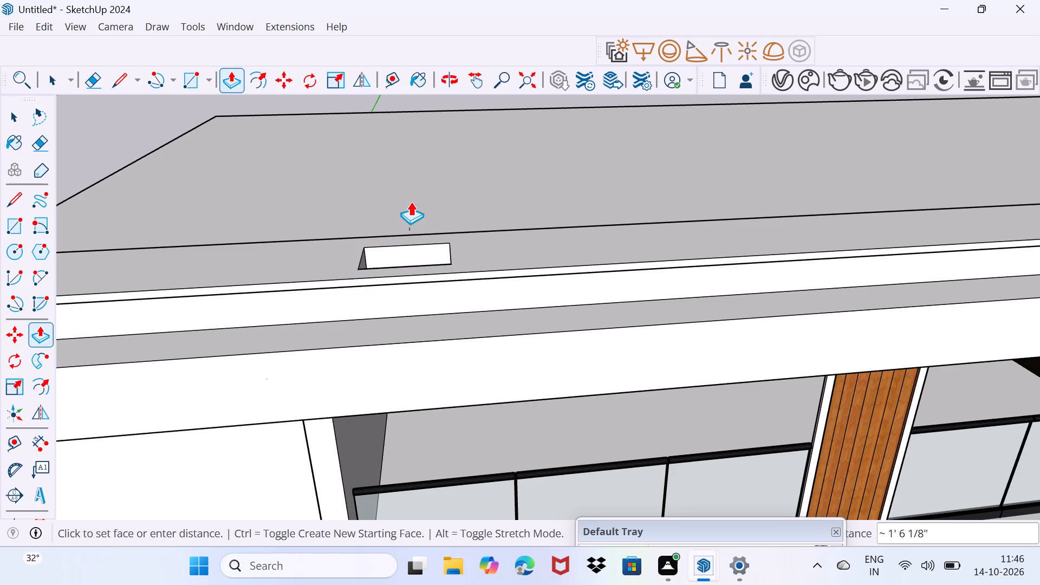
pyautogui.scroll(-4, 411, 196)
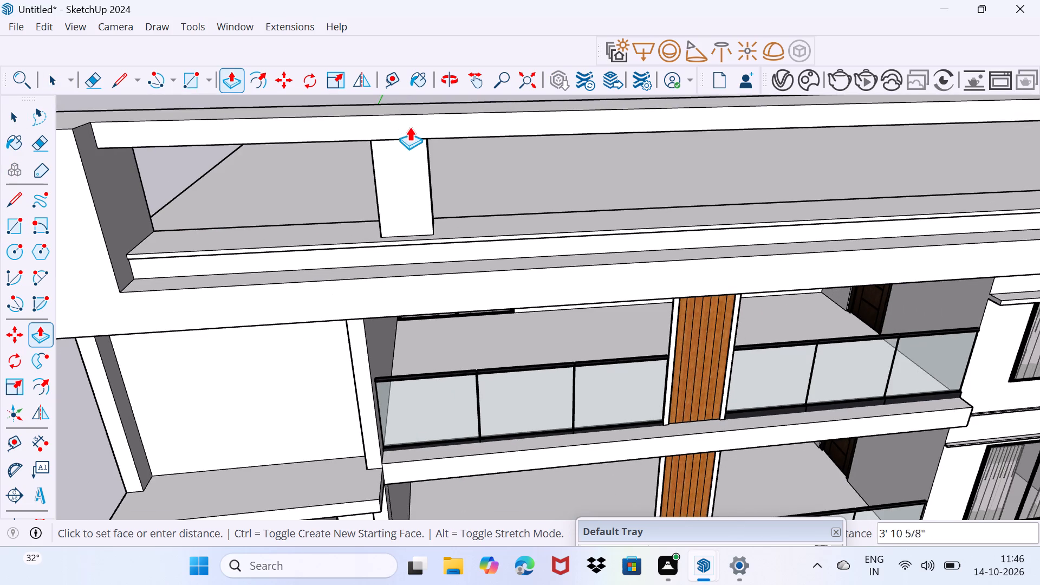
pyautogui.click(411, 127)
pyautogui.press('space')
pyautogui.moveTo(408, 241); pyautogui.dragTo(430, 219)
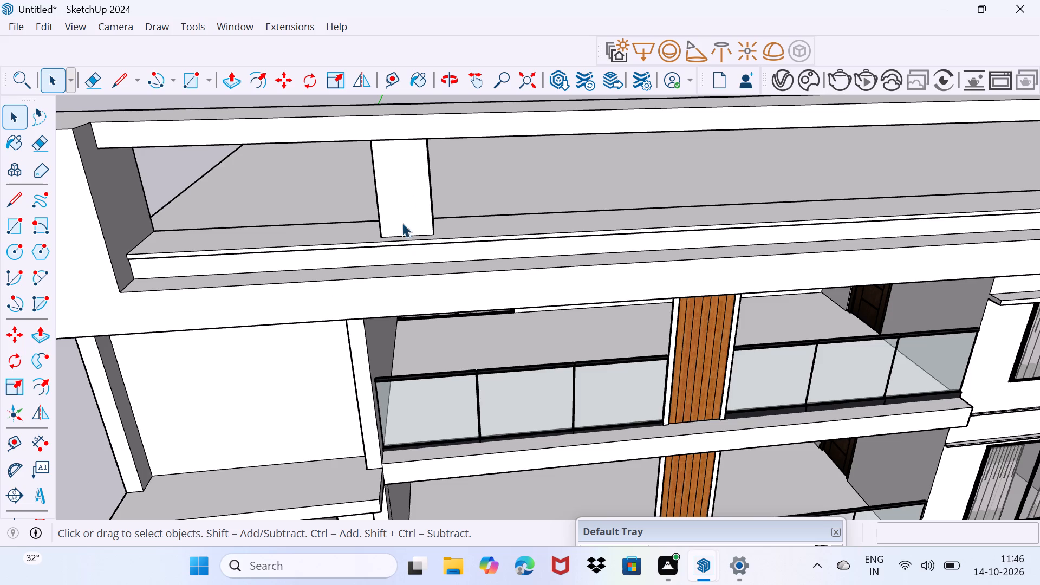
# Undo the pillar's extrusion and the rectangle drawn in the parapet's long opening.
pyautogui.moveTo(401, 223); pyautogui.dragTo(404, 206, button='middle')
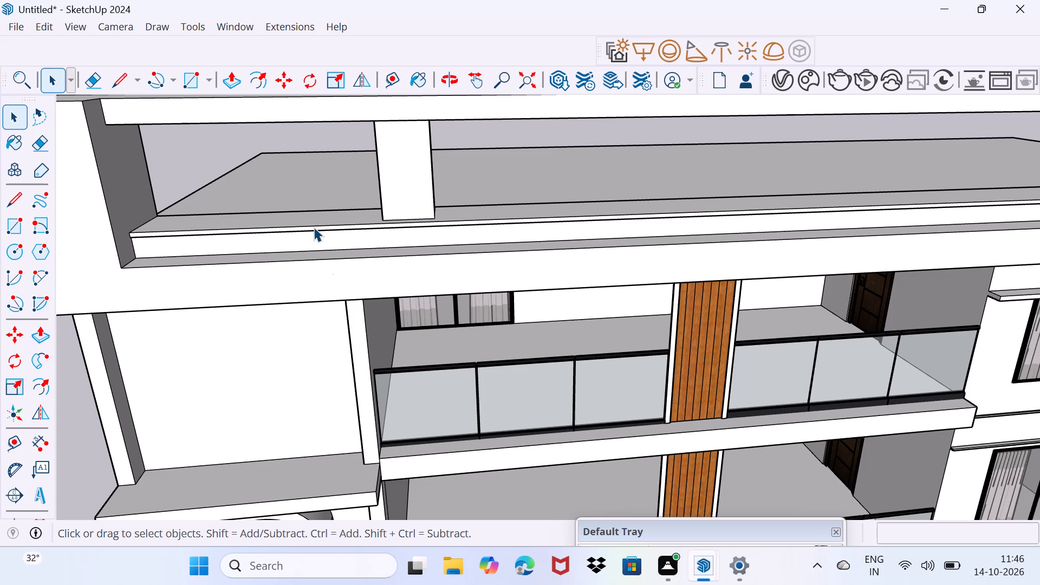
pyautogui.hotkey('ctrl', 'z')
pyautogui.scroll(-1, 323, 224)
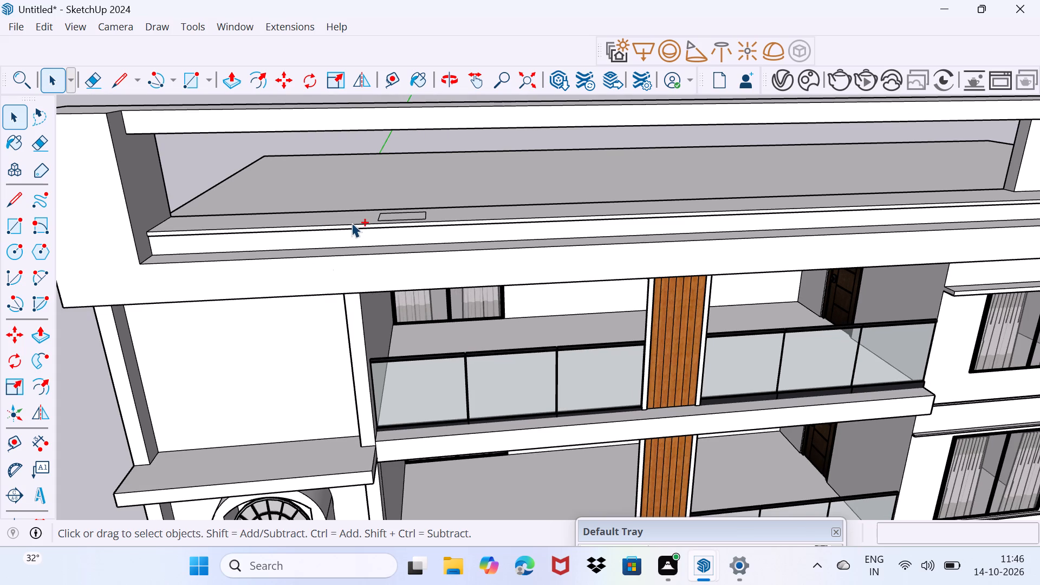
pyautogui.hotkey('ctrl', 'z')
# Copy the top balcony's three-panel glass railing beside the wood panel into the parapet's long opening, its end corner against the block between the openings.
pyautogui.click(590, 407)
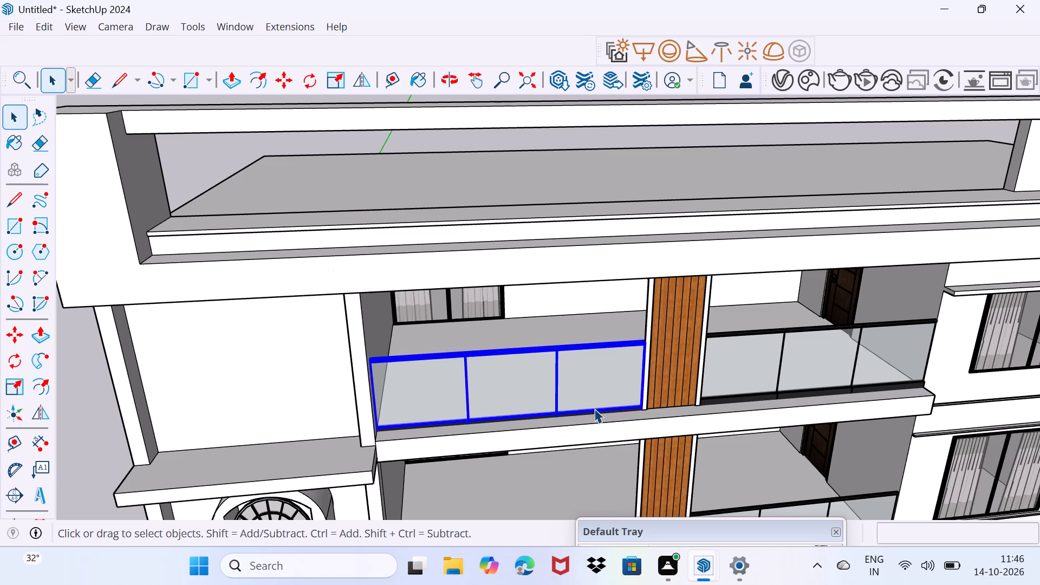
pyautogui.scroll(5, 642, 418)
pyautogui.press('m')
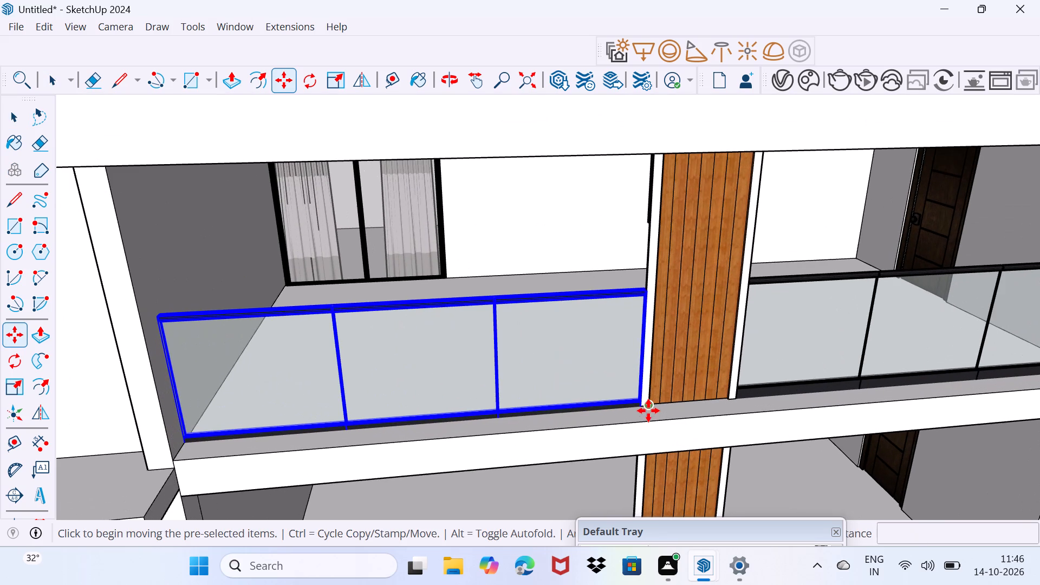
pyautogui.click(646, 411)
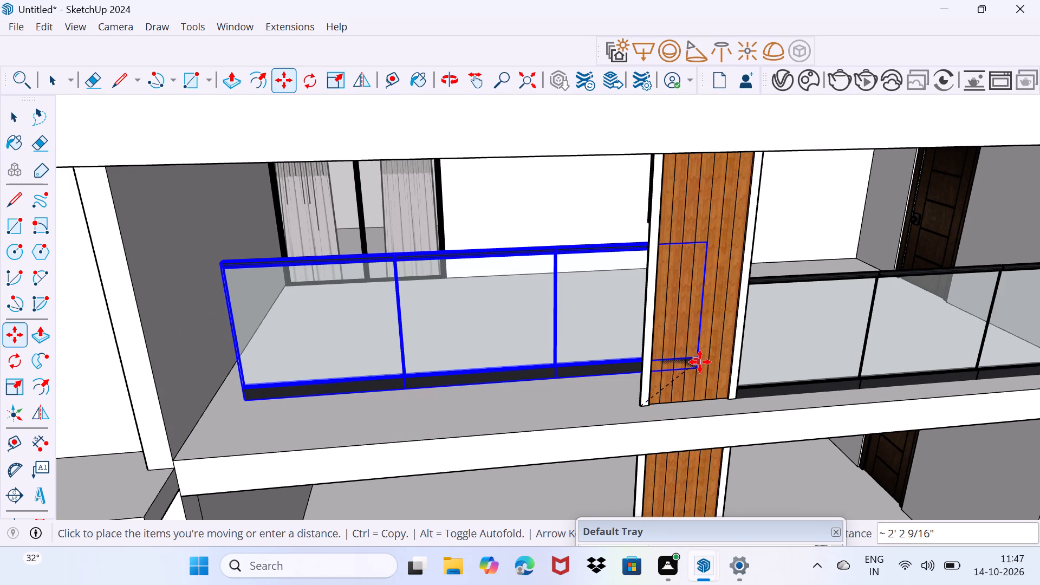
pyautogui.scroll(-9, 699, 358)
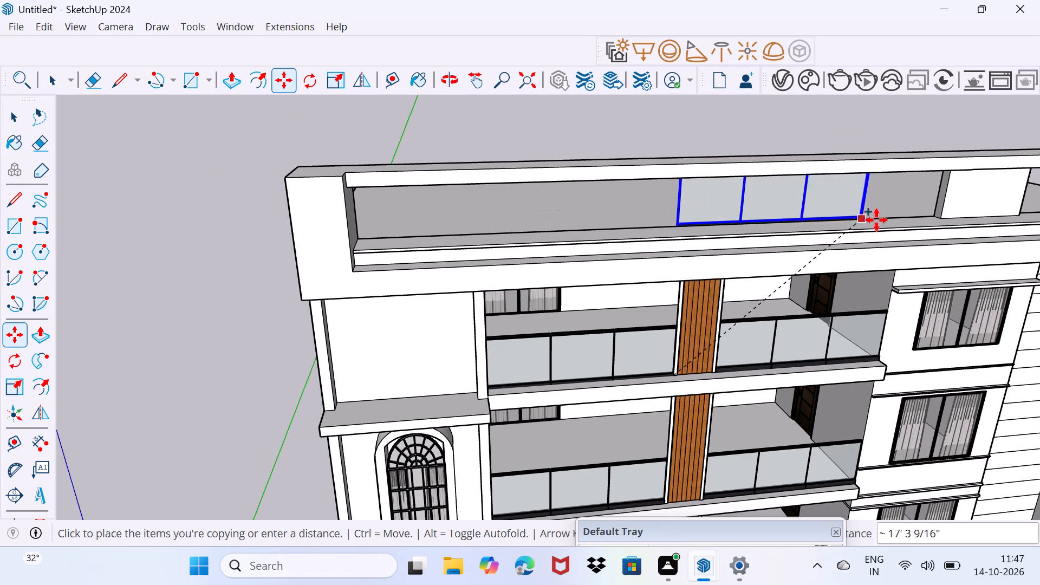
pyautogui.scroll(2, 879, 220)
pyautogui.keyDown('shift'); pyautogui.moveTo(762, 262); pyautogui.dragTo(402, 325, button='middle'); pyautogui.keyUp('shift')
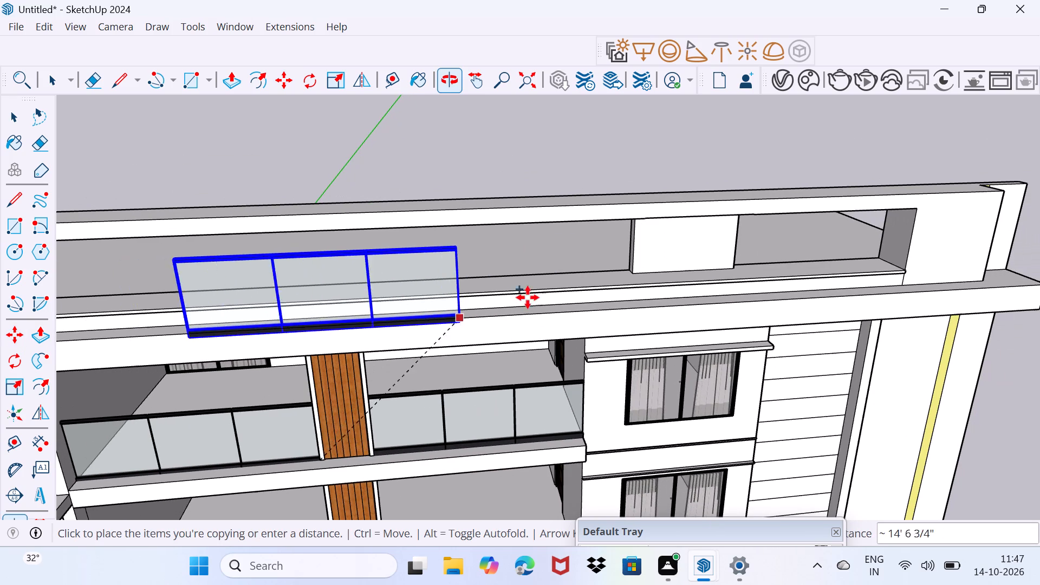
pyautogui.scroll(7, 619, 273)
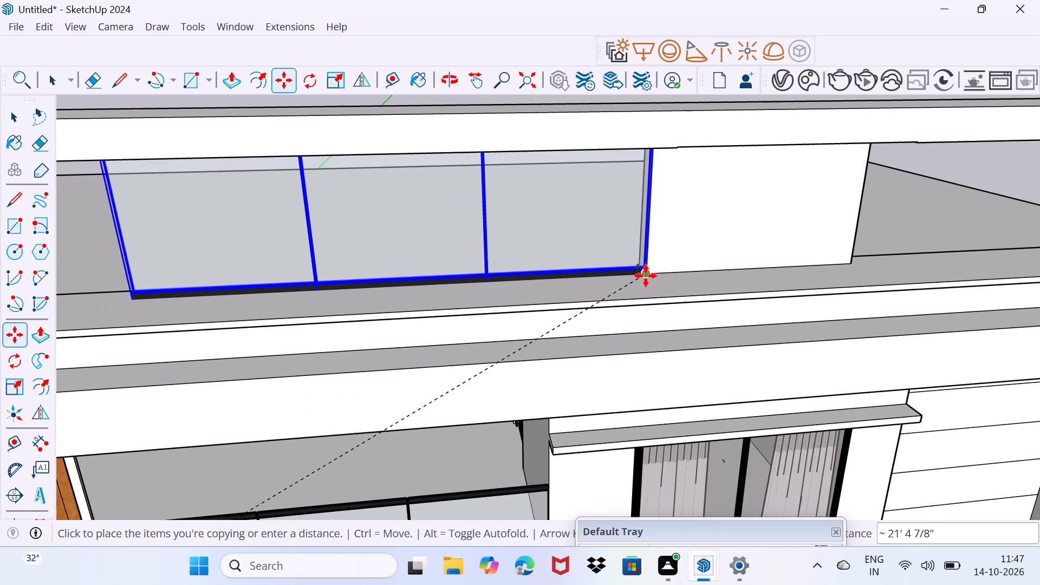
pyautogui.click(646, 276)
# Scale the copied glass railing lengthwise from its free end so it spans the parapet's long opening to the far wall.
pyautogui.moveTo(264, 315); pyautogui.dragTo(530, 261, button='middle')
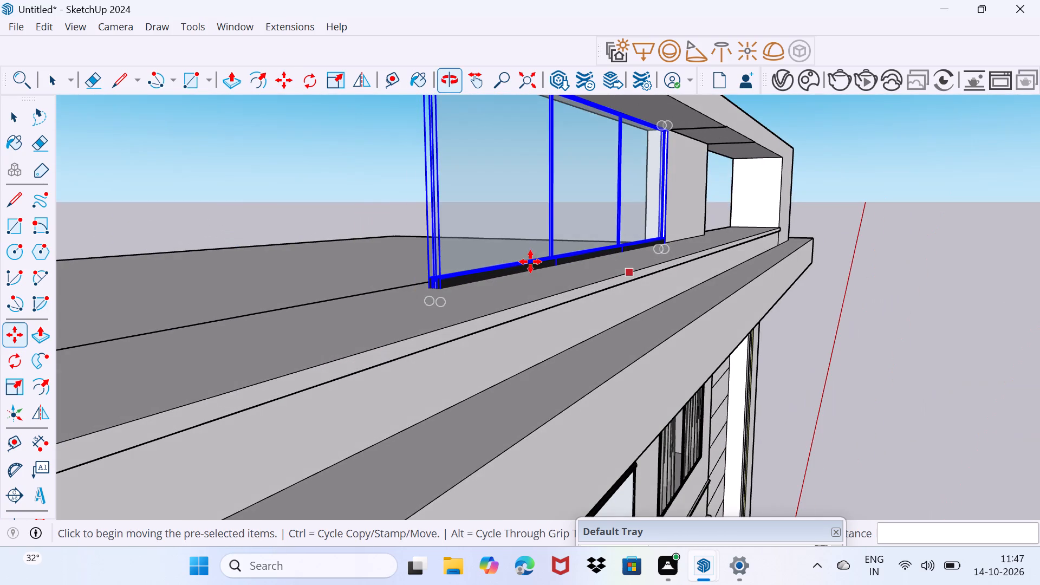
pyautogui.press('s')
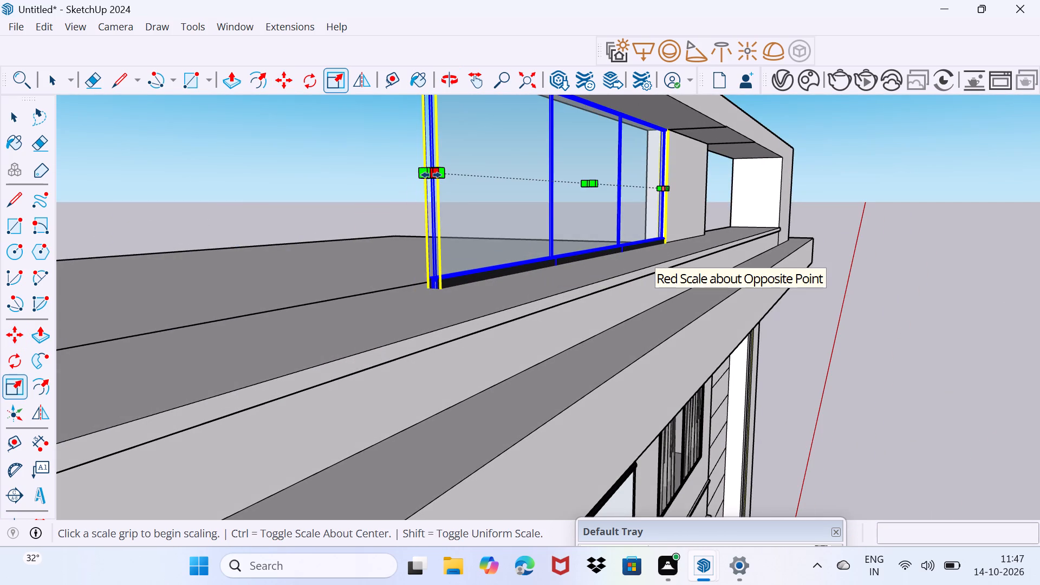
pyautogui.click(431, 175)
pyautogui.scroll(-13, 331, 201)
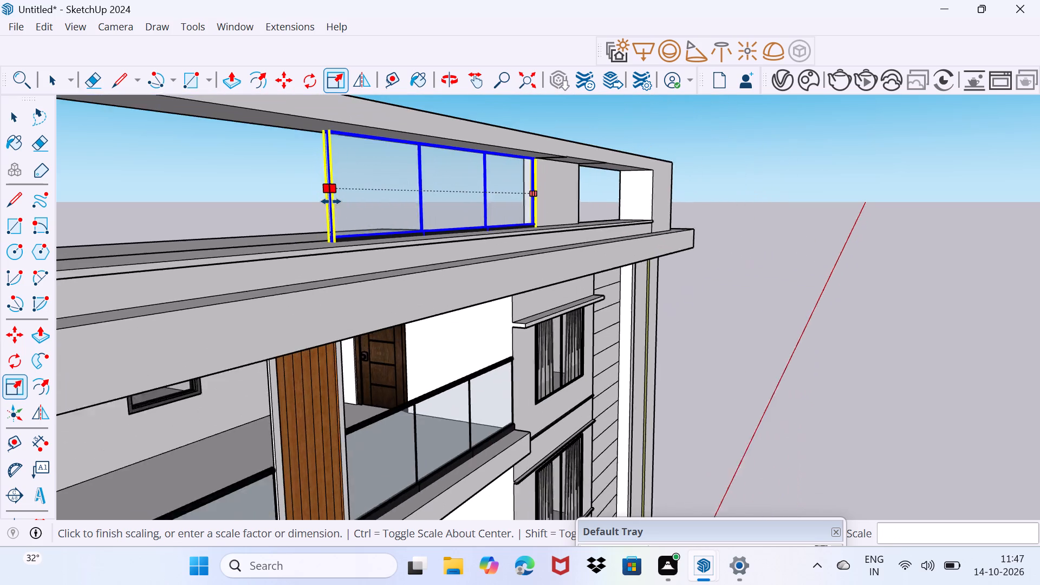
pyautogui.moveTo(331, 202); pyautogui.dragTo(502, 189, button='middle')
pyautogui.keyDown('shift'); pyautogui.moveTo(190, 257); pyautogui.dragTo(380, 223, button='middle'); pyautogui.keyUp('shift')
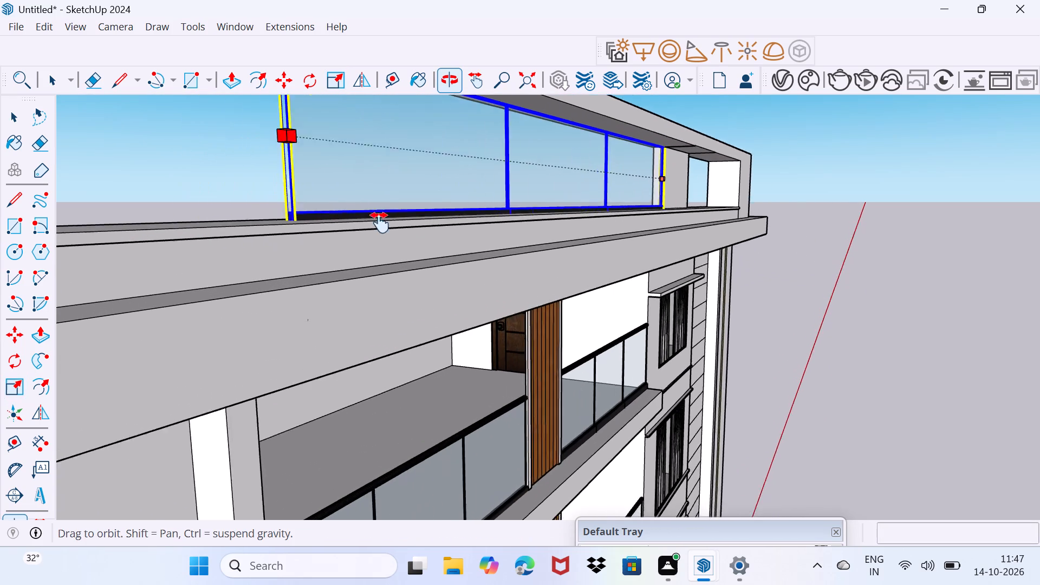
pyautogui.keyDown('shift'); pyautogui.moveTo(380, 223); pyautogui.dragTo(422, 233, button='middle'); pyautogui.keyUp('shift')
pyautogui.scroll(-8, 423, 234)
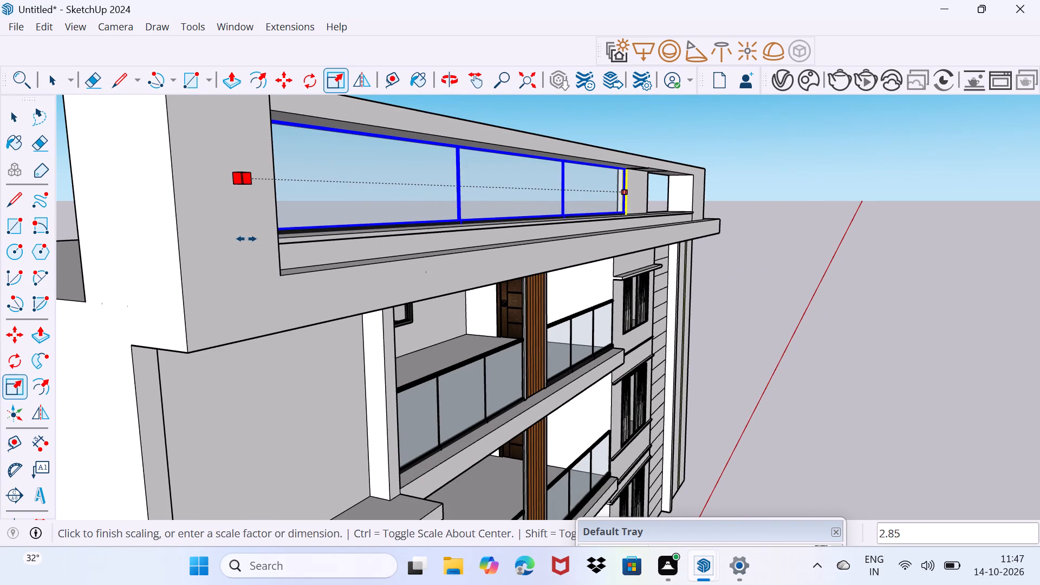
pyautogui.click(277, 227)
pyautogui.press('space')
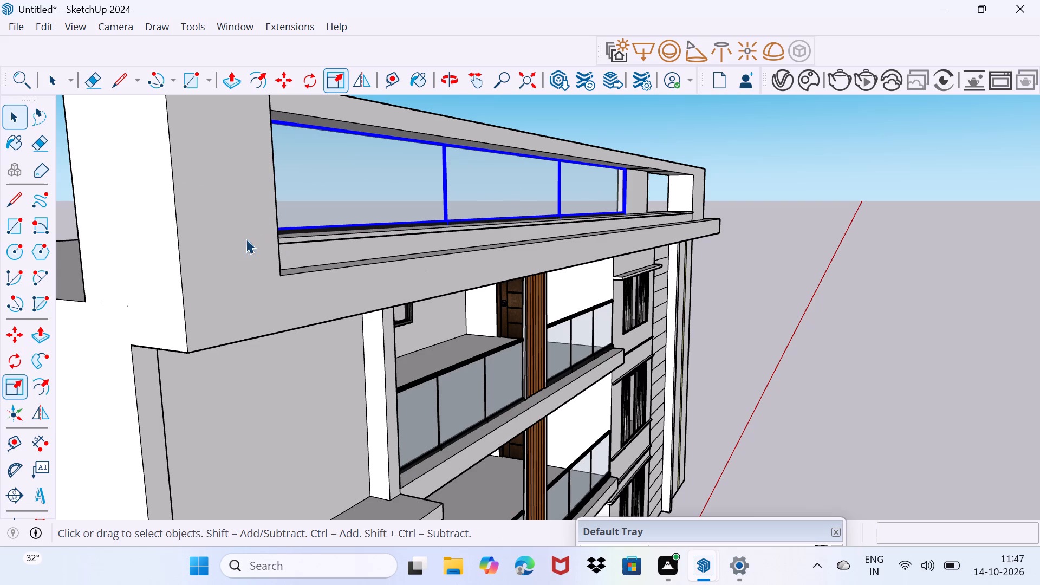
pyautogui.moveTo(240, 242); pyautogui.dragTo(249, 205)
# Examine the stretched railing across the long parapet opening and the still open short bay beyond the block.
pyautogui.moveTo(235, 209); pyautogui.dragTo(54, 209, button='middle')
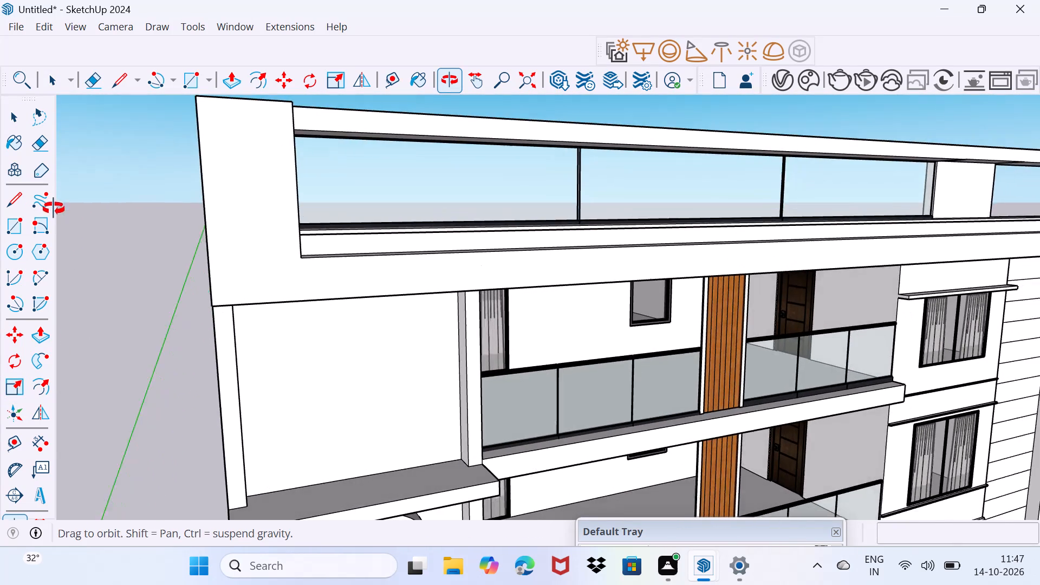
pyautogui.moveTo(54, 209); pyautogui.dragTo(60, 214, button='middle')
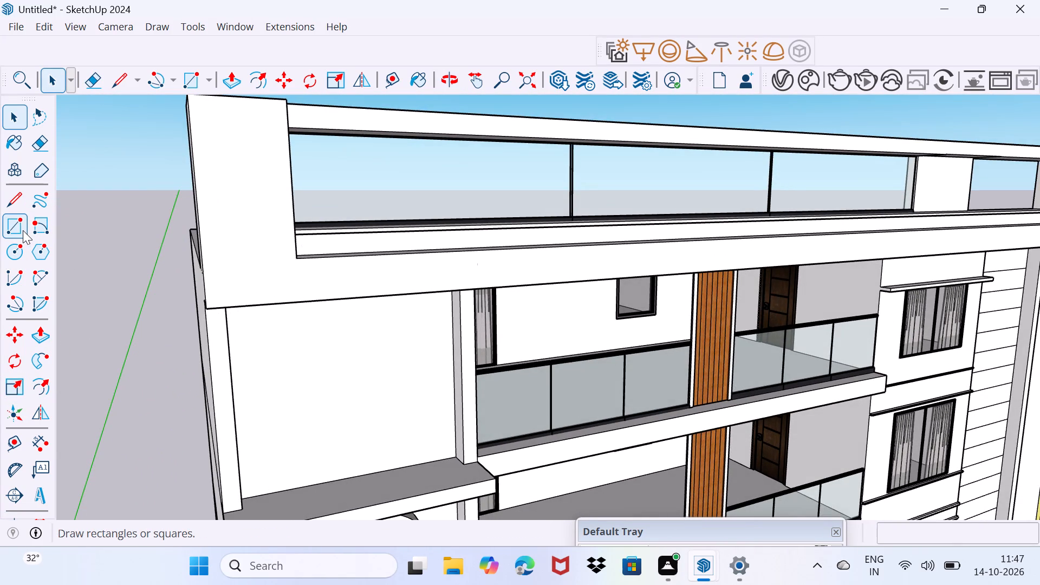
pyautogui.scroll(-3, 370, 226)
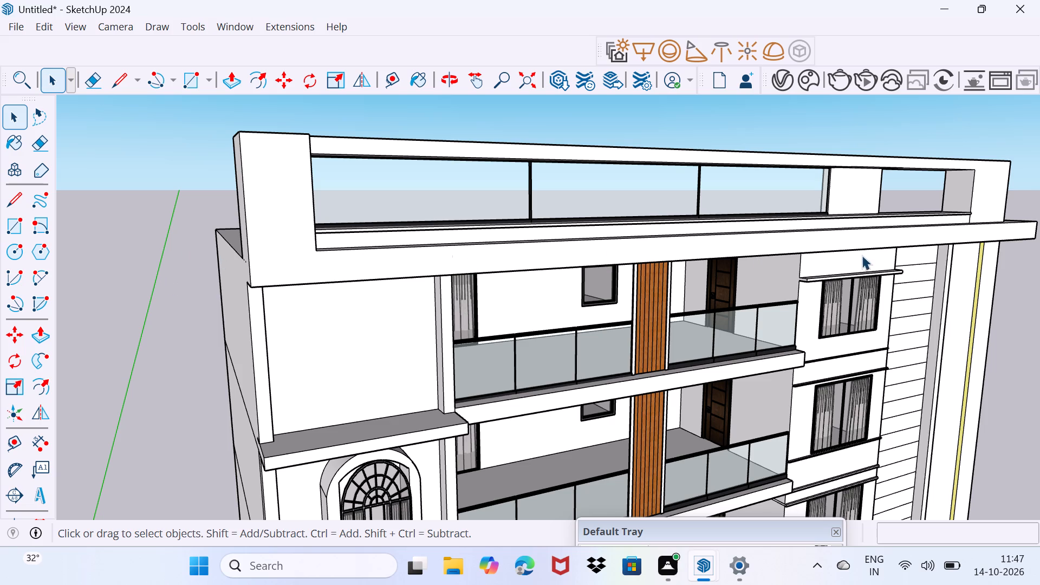
pyautogui.scroll(2, 864, 252)
pyautogui.moveTo(871, 242); pyautogui.dragTo(591, 273, button='middle')
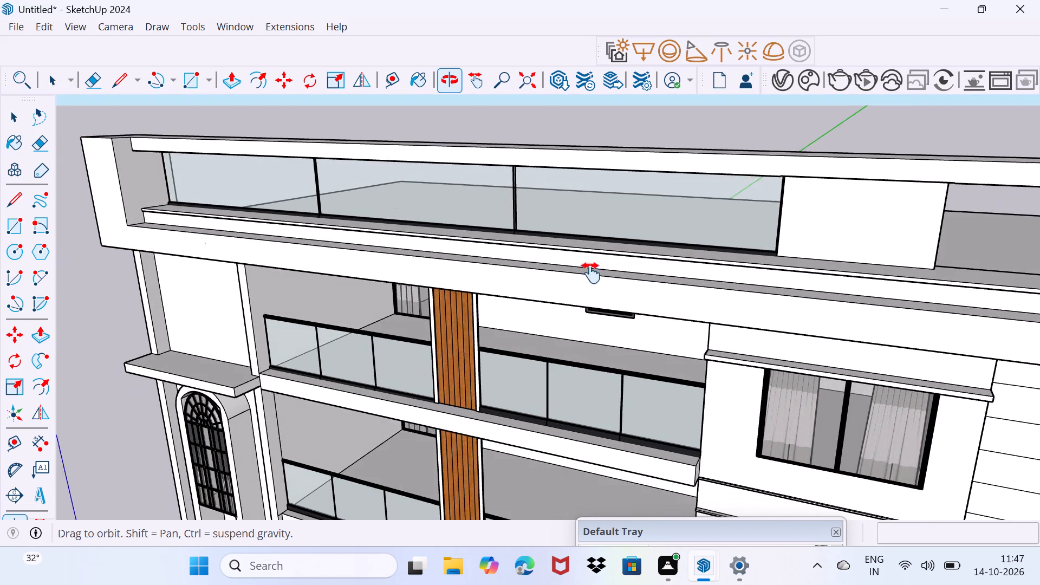
pyautogui.moveTo(591, 273); pyautogui.dragTo(151, 225, button='middle')
pyautogui.moveTo(295, 278); pyautogui.dragTo(496, 288, button='middle')
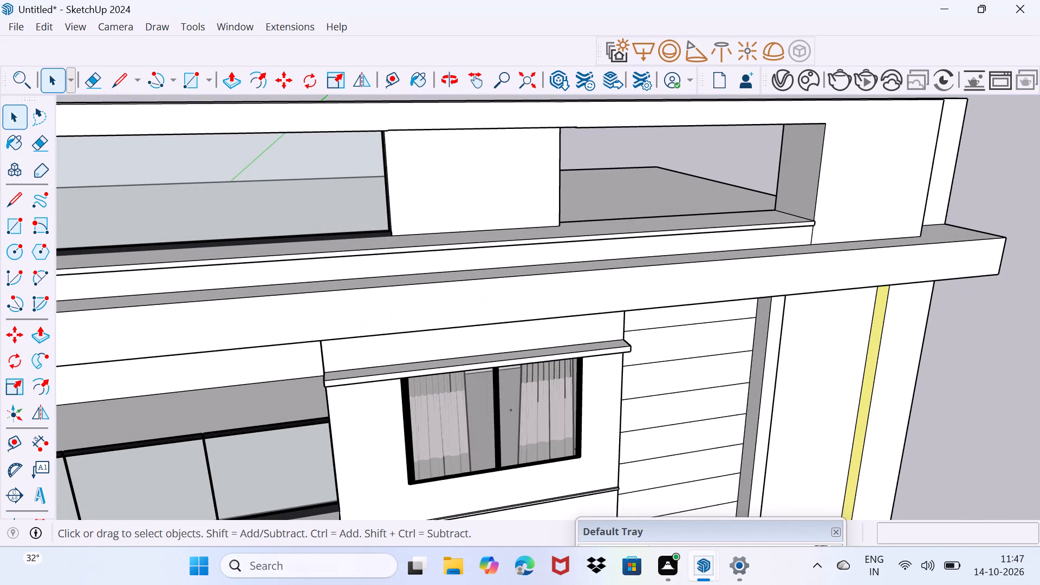
# Draw a rectangle about 1' by 8" on the short parapet opening's sill, in the corner against the block.
pyautogui.scroll(2, 722, 244)
pyautogui.moveTo(748, 223); pyautogui.dragTo(597, 262, button='middle')
pyautogui.scroll(3, 623, 251)
pyautogui.moveTo(661, 242); pyautogui.dragTo(668, 266, button='middle')
pyautogui.press('r')
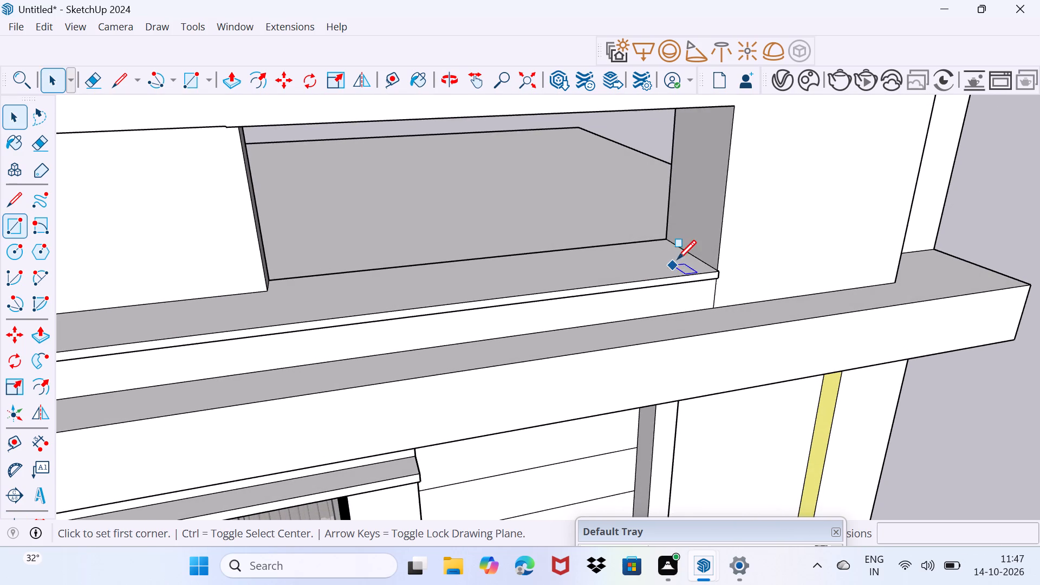
pyautogui.click(273, 290)
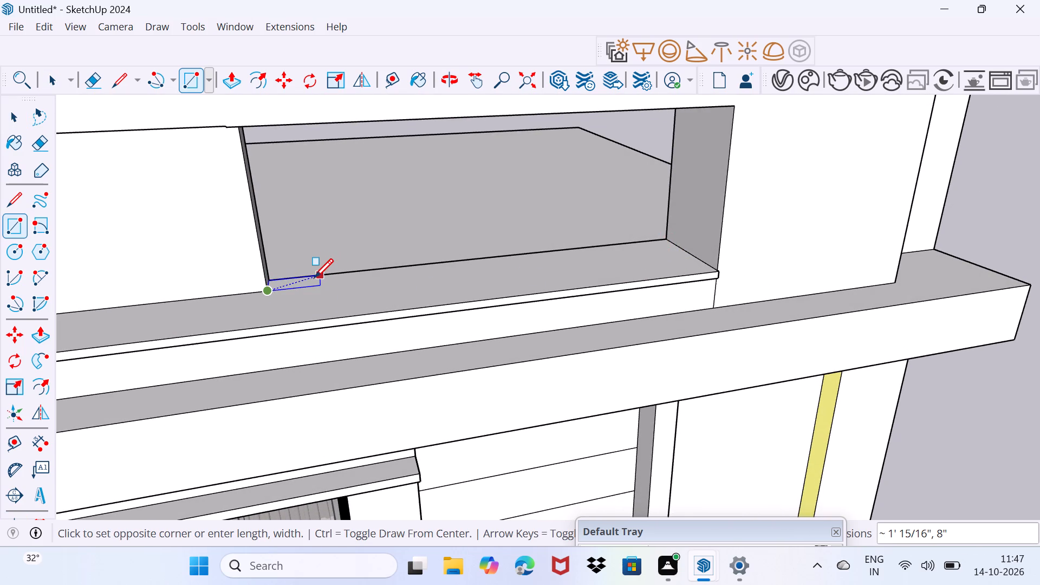
pyautogui.click(314, 277)
# Select the small rectangle's outline and copy it about 1' 3 1/2" along the sill, away from the block.
pyautogui.press('space')
pyautogui.scroll(4, 282, 291)
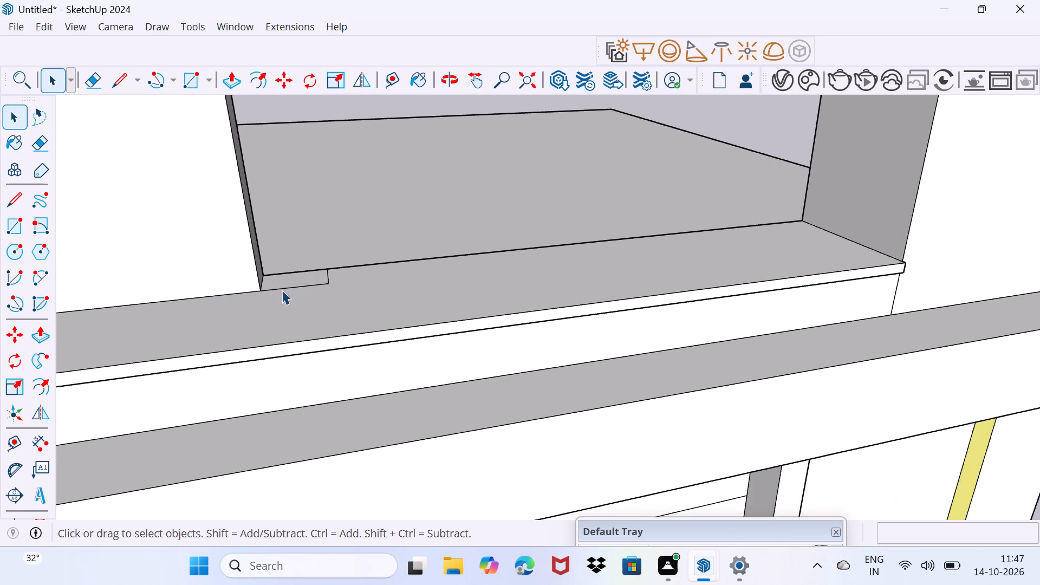
pyautogui.click(282, 289)
pyautogui.keyDown('ctrl'); pyautogui.click(263, 283); pyautogui.keyUp('ctrl')
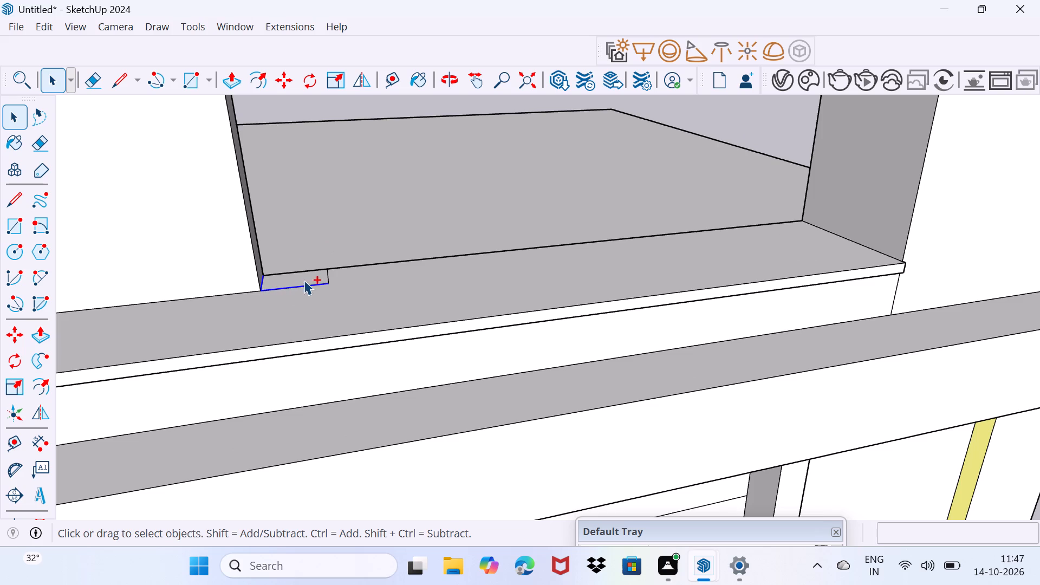
pyautogui.keyDown('ctrl'); pyautogui.click(327, 277); pyautogui.keyUp('ctrl')
pyautogui.keyDown('ctrl'); pyautogui.click(305, 268); pyautogui.keyUp('ctrl')
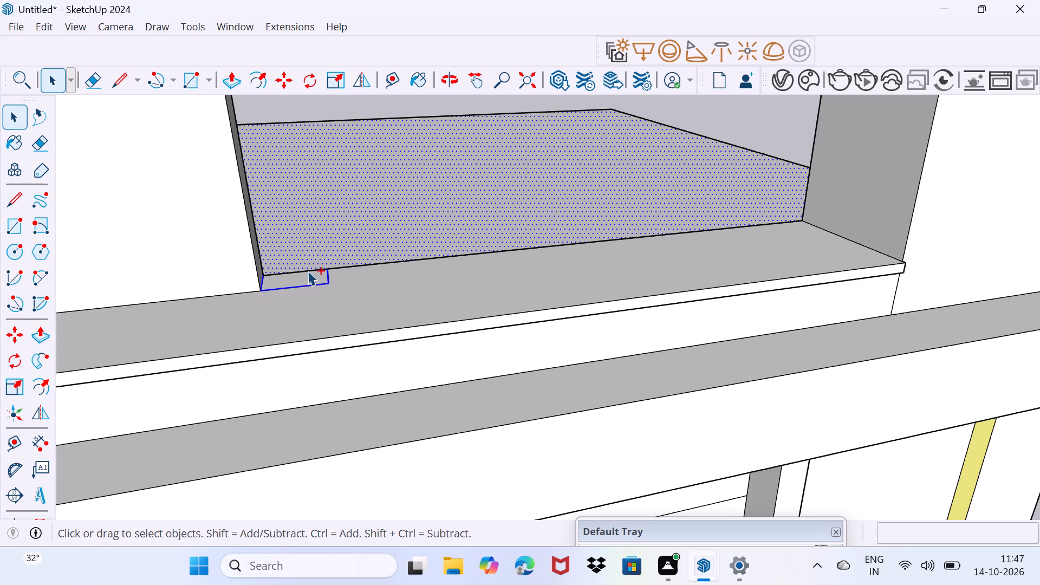
pyautogui.keyDown('ctrl'); pyautogui.keyDown('shift'); pyautogui.click(308, 261); pyautogui.keyUp('shift'); pyautogui.keyUp('ctrl')
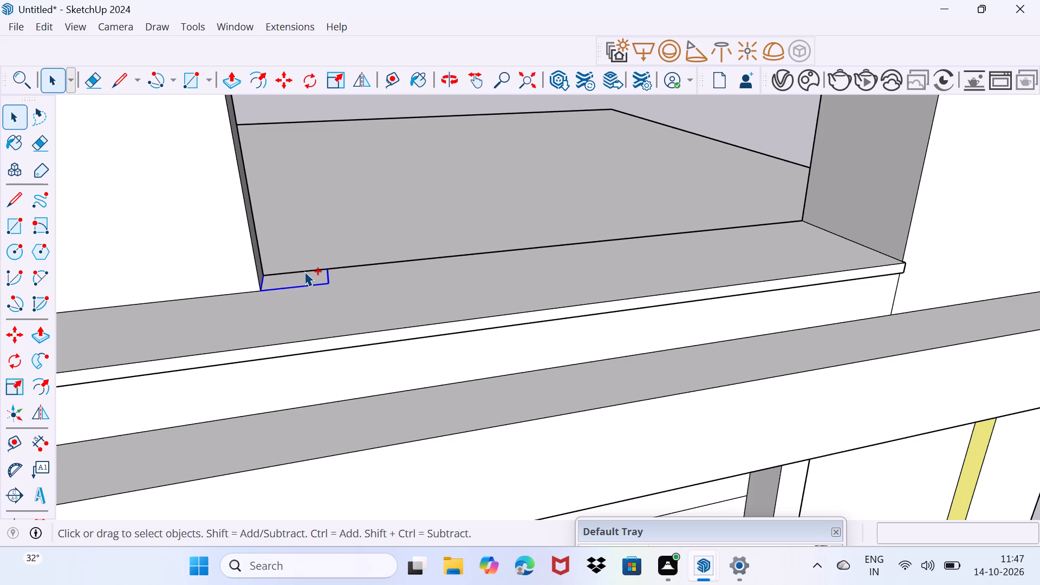
pyautogui.keyDown('ctrl'); pyautogui.click(304, 271); pyautogui.keyUp('ctrl')
pyautogui.scroll(3, 326, 288)
pyautogui.press('m')
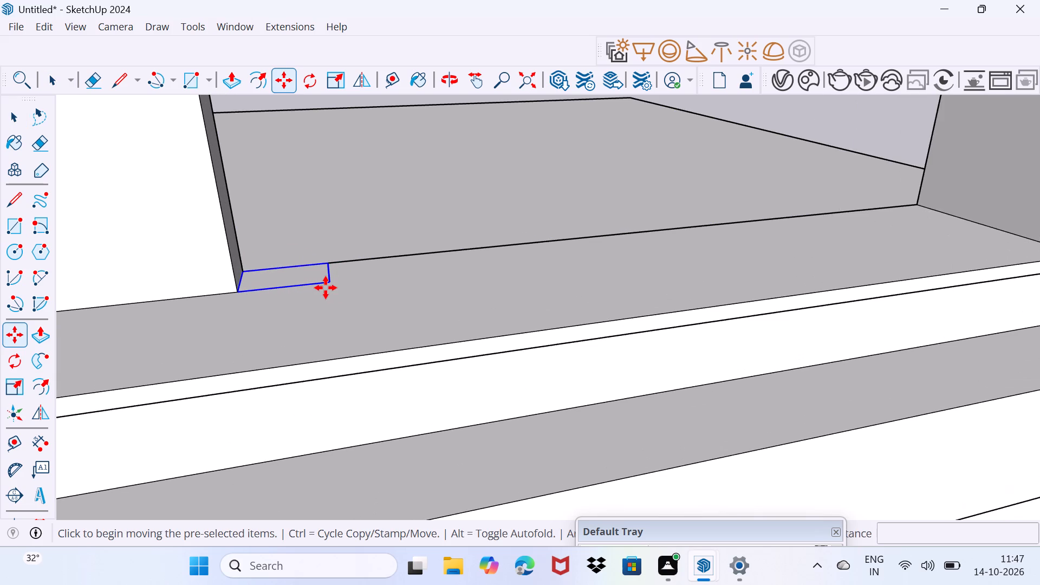
pyautogui.click(333, 285)
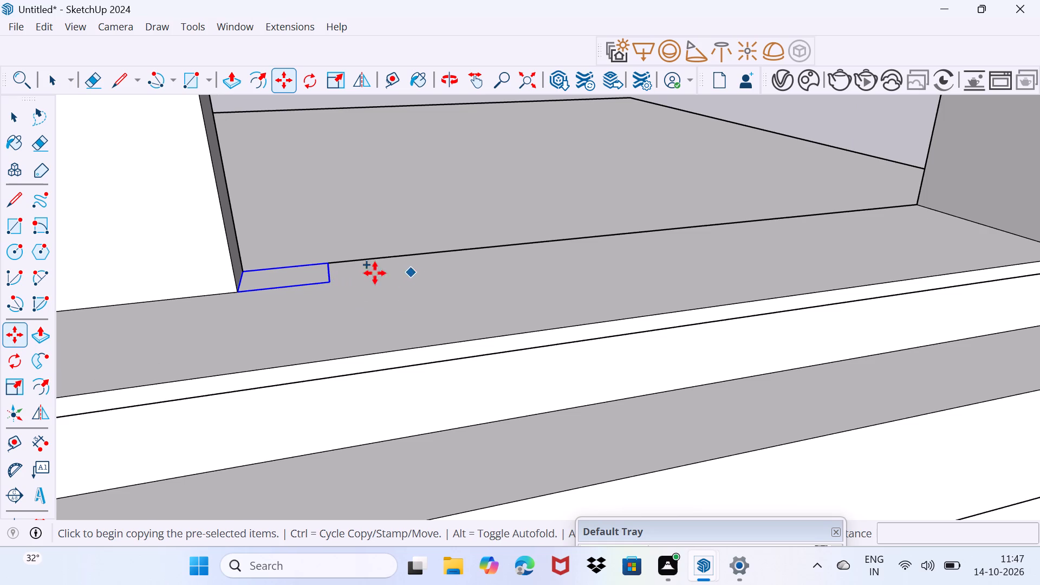
pyautogui.click(332, 285)
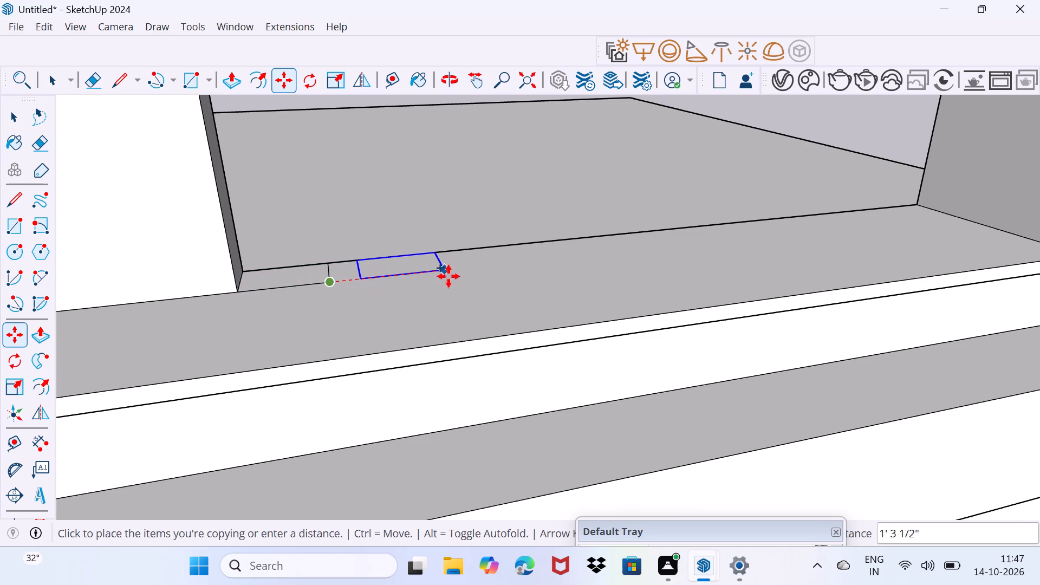
pyautogui.click(443, 276)
pyautogui.press('space')
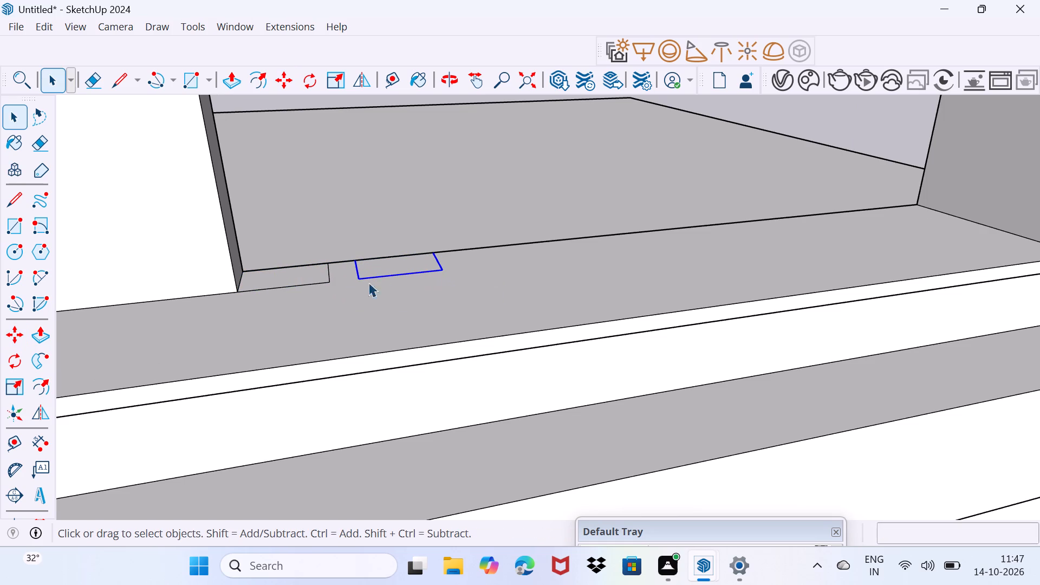
# Copy the second rectangle about 6' 8" along the sill to the far wall and divide the span into 10 evenly spaced copies.
pyautogui.scroll(2, 419, 275)
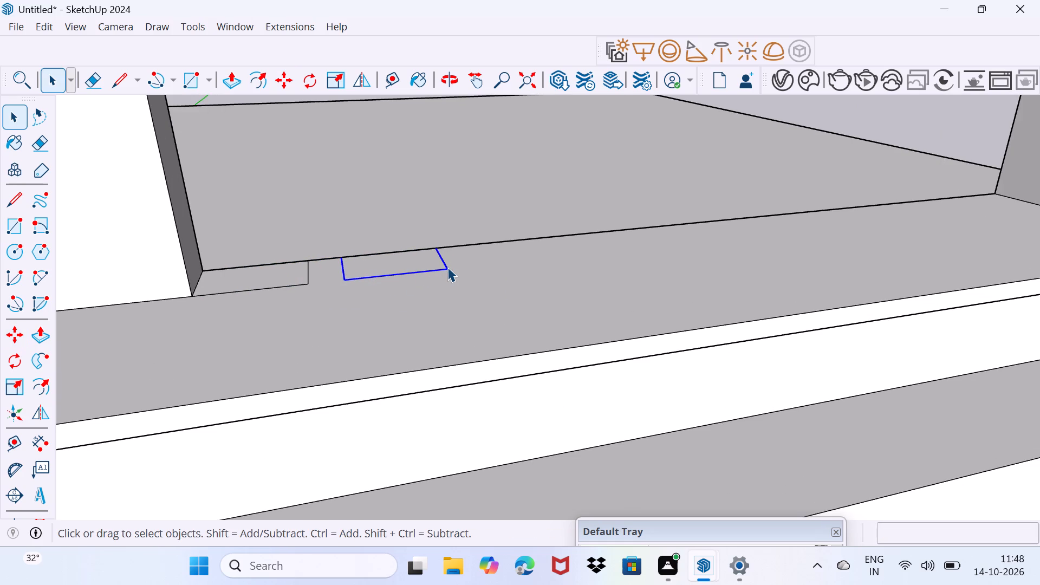
pyautogui.press('m')
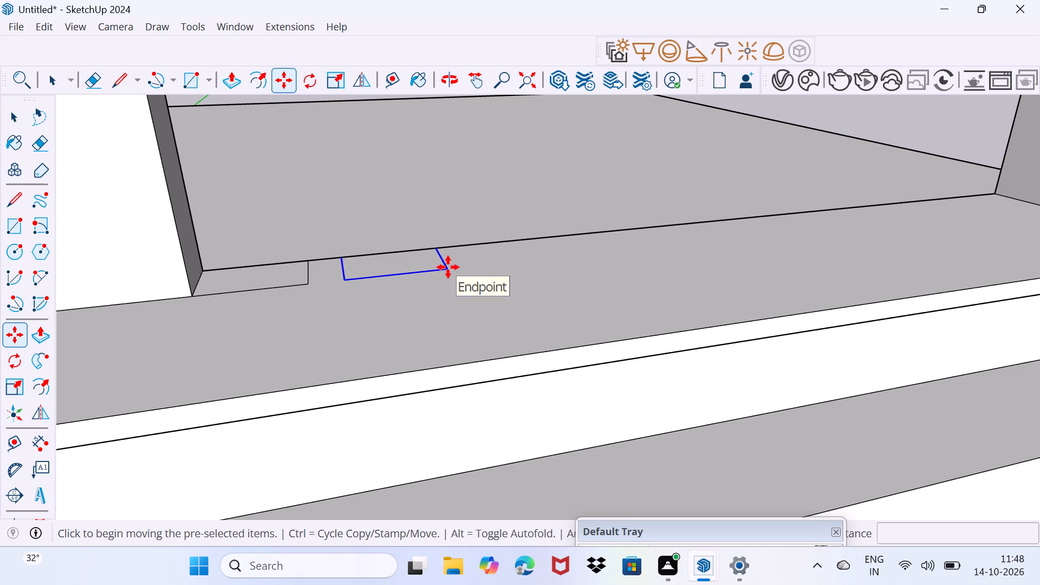
pyautogui.click(447, 270)
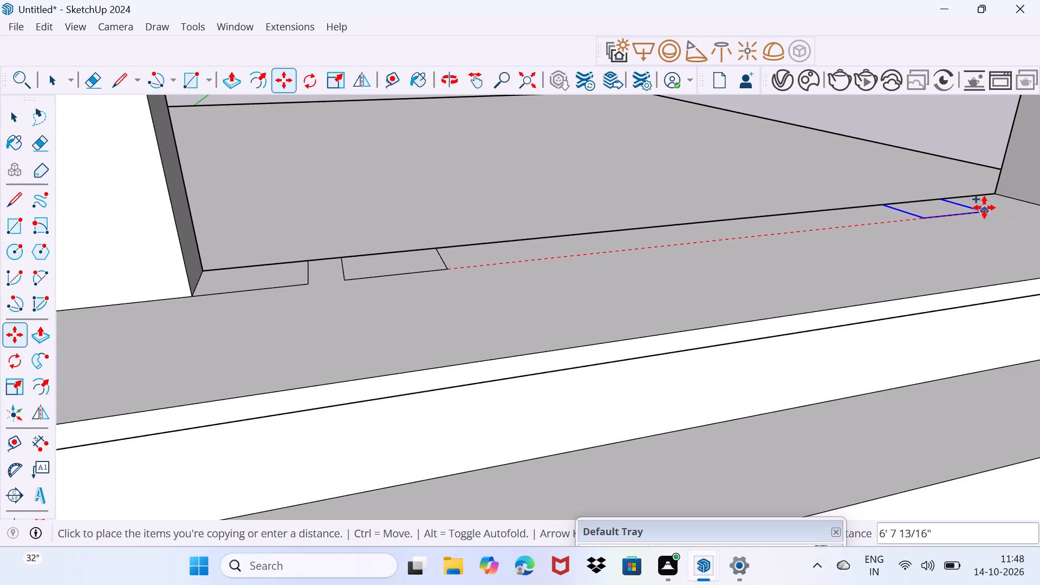
pyautogui.click(984, 207)
pyautogui.write('/10')
pyautogui.press('Return')
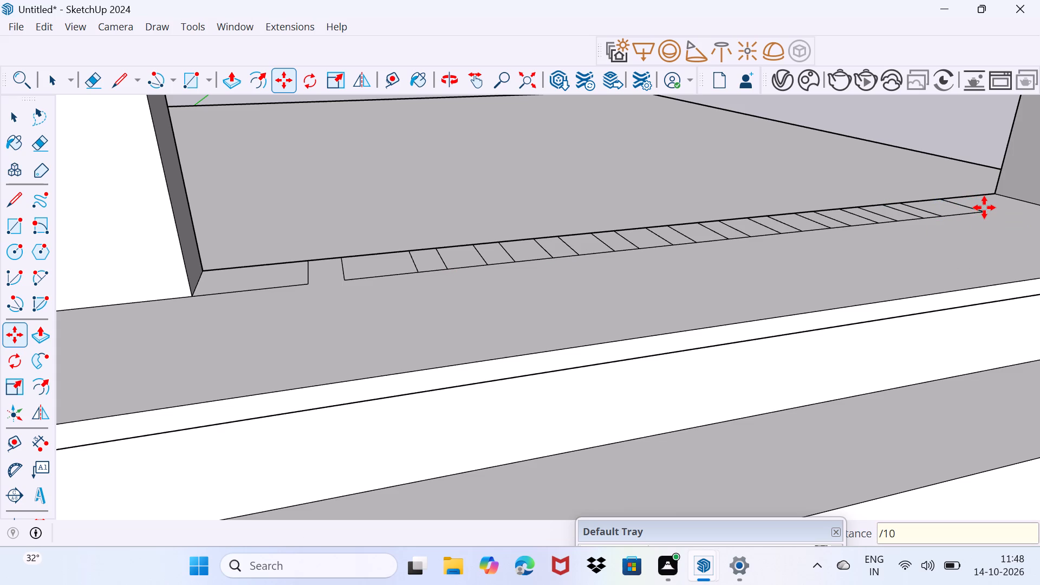
# Erase the original rectangle in the sill's corner beside the block.
pyautogui.press('space')
pyautogui.scroll(1, 285, 297)
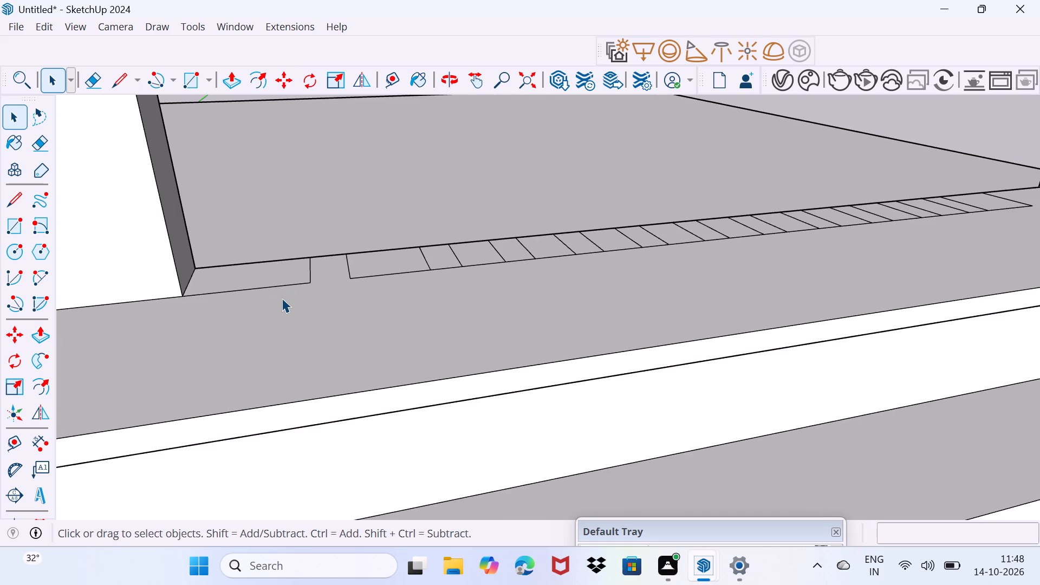
pyautogui.press('space')
pyautogui.press('e')
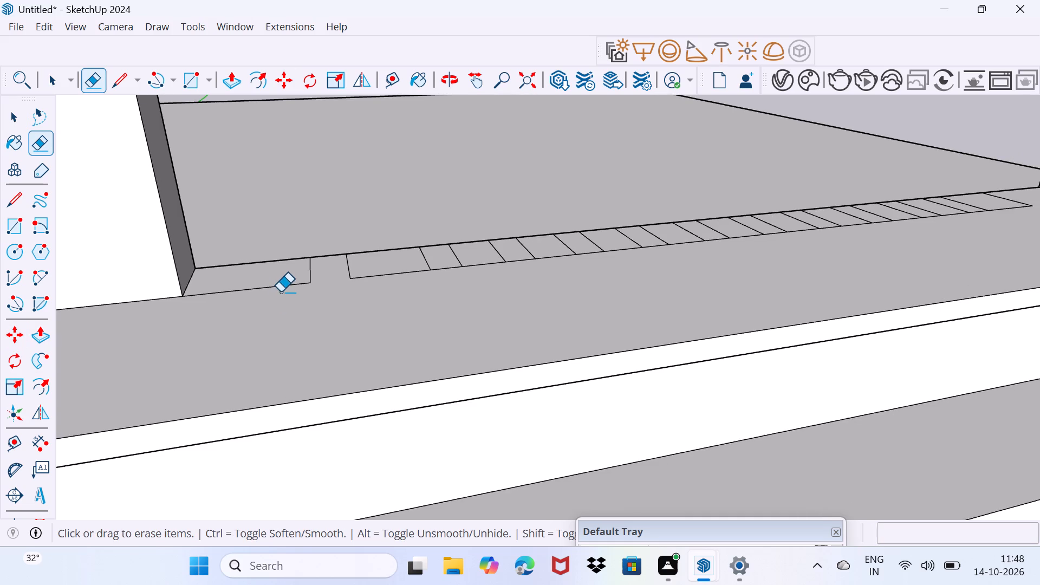
pyautogui.click(281, 292)
pyautogui.moveTo(299, 278); pyautogui.dragTo(295, 299)
pyautogui.click(312, 278)
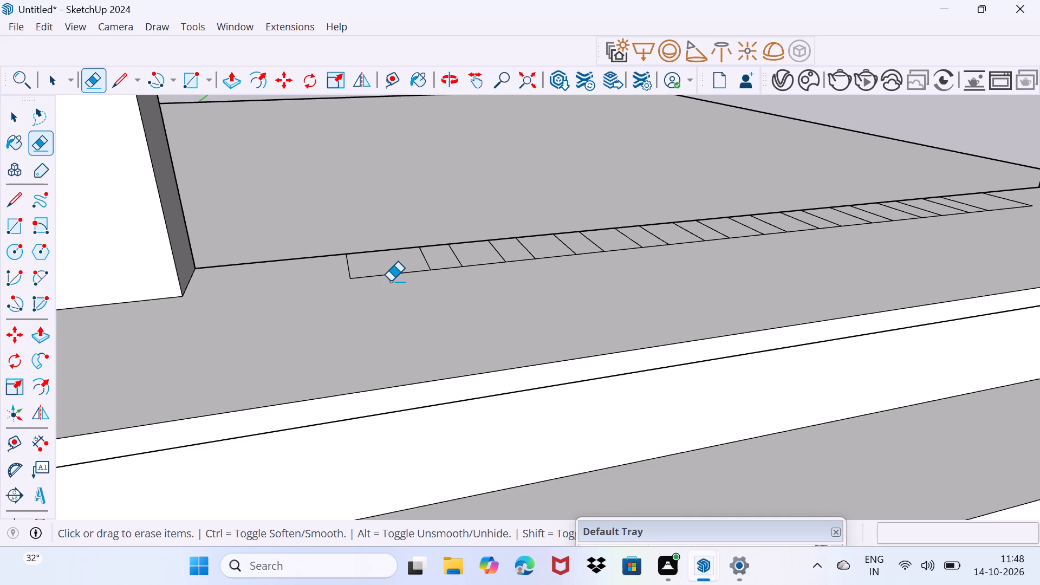
# Extrude the first, widest rectangle of the row upward into a pillar about 3' 5" high.
pyautogui.scroll(-3, 391, 281)
pyautogui.scroll(2, 393, 279)
pyautogui.press('space')
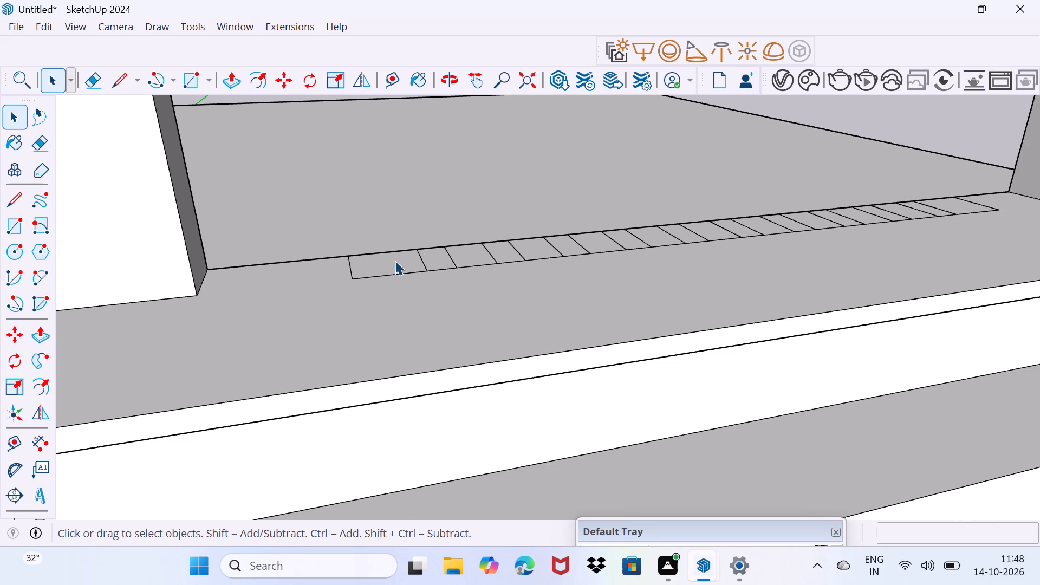
pyautogui.press('p')
pyautogui.click(391, 264)
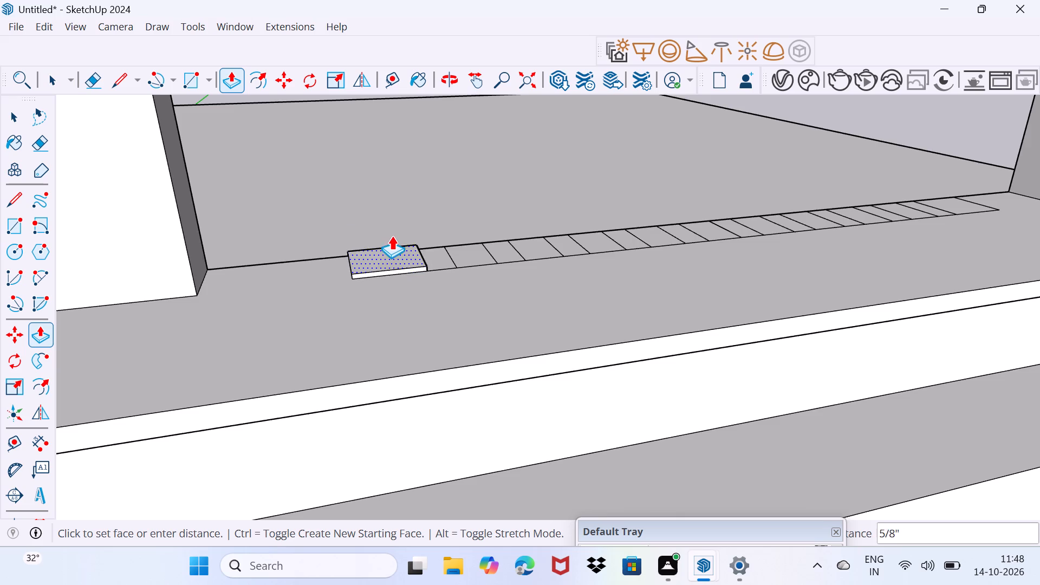
pyautogui.scroll(-4, 393, 220)
pyautogui.keyDown('shift'); pyautogui.moveTo(393, 220); pyautogui.dragTo(349, 389, button='middle'); pyautogui.keyUp('shift')
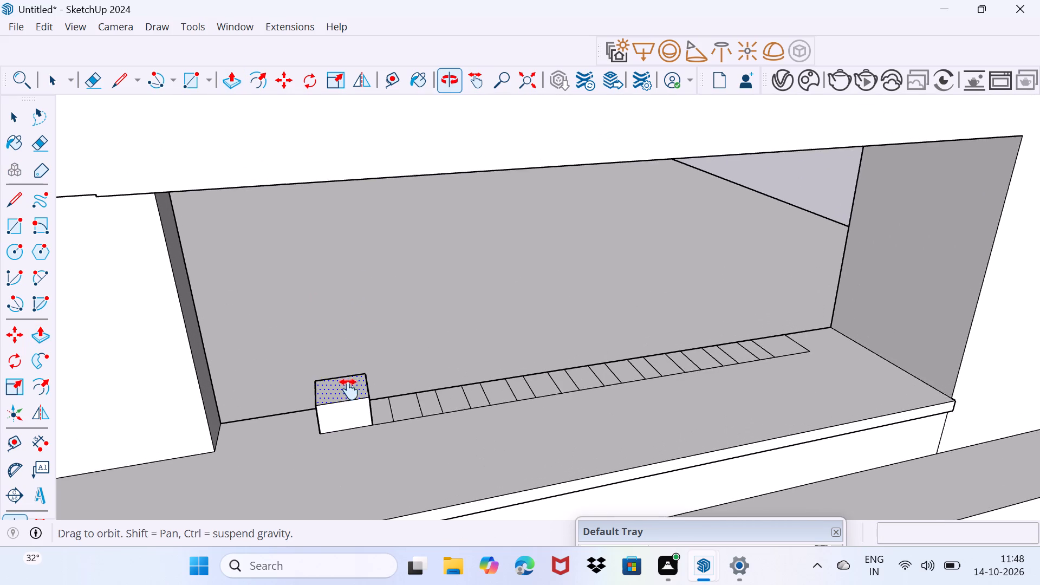
pyautogui.keyDown('shift'); pyautogui.moveTo(349, 389); pyautogui.dragTo(351, 381, button='middle'); pyautogui.keyUp('shift')
pyautogui.click(314, 160)
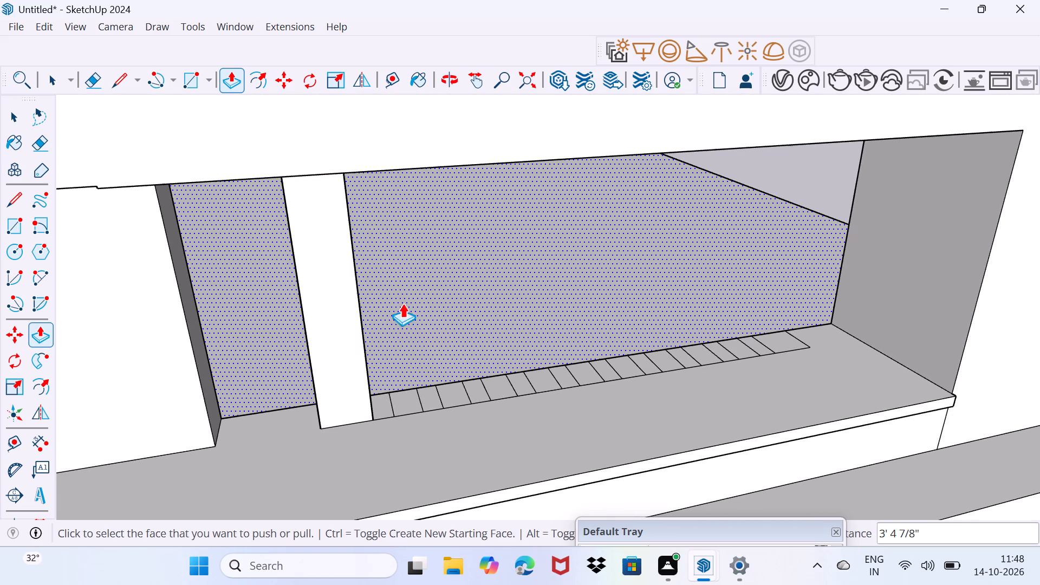
# Extrude the next two alternate rectangles into pillars, the first of them about 3' 8" high, reaching toward the top beam.
pyautogui.moveTo(398, 402); pyautogui.dragTo(398, 398)
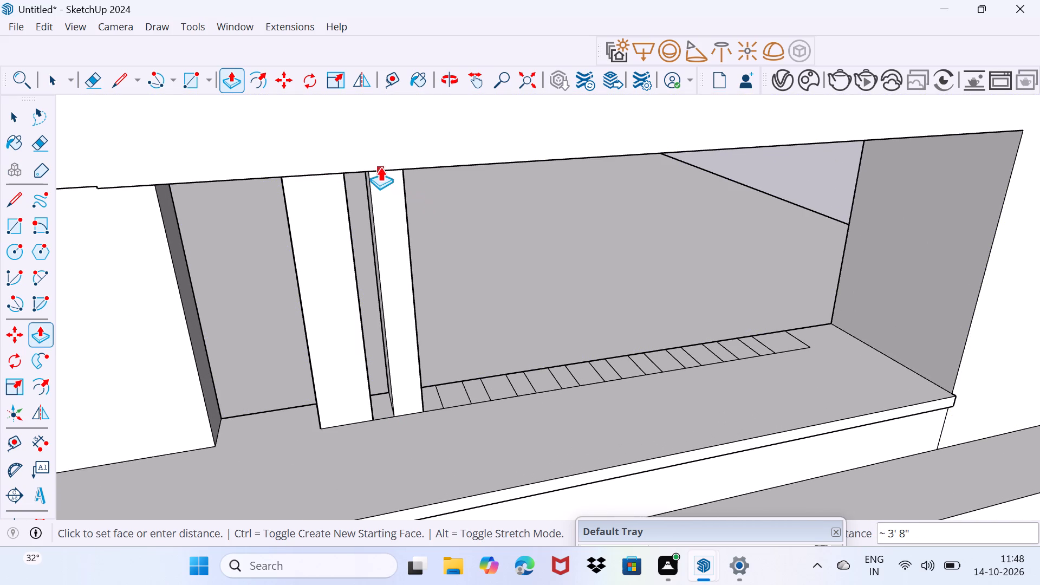
pyautogui.click(380, 167)
pyautogui.moveTo(454, 400); pyautogui.dragTo(458, 382)
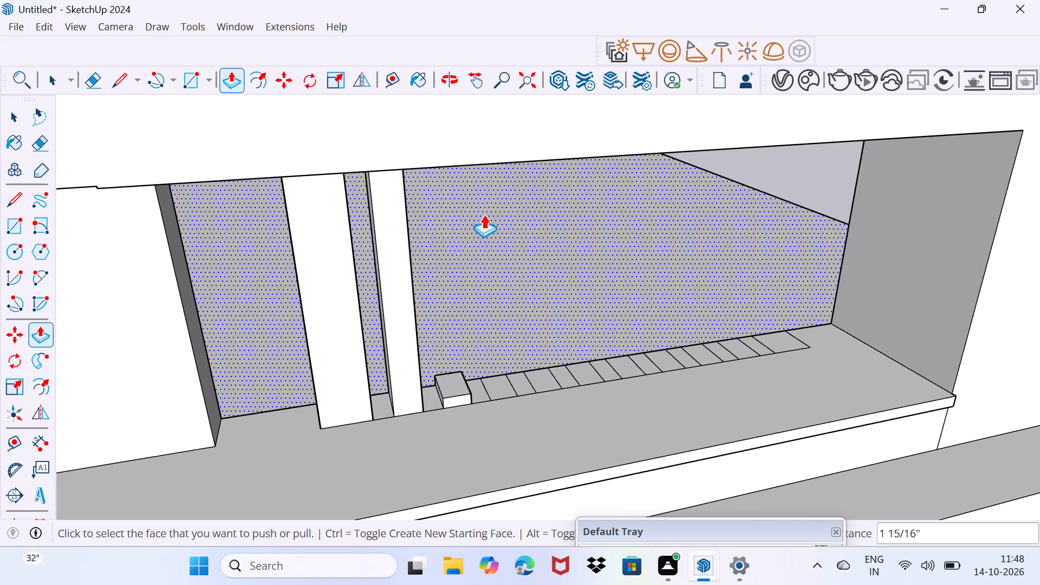
pyautogui.moveTo(447, 389); pyautogui.dragTo(429, 155)
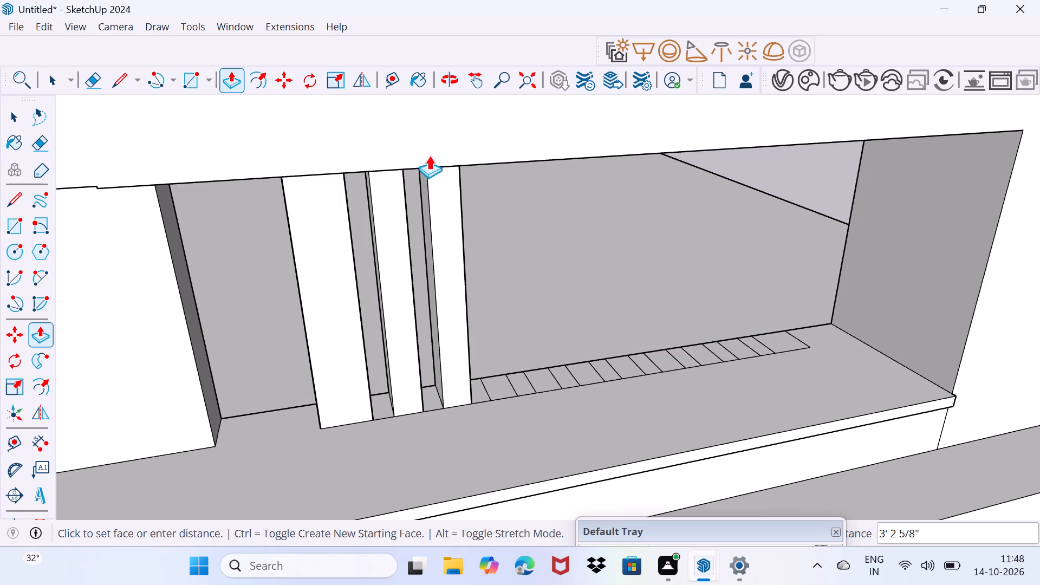
pyautogui.moveTo(429, 155); pyautogui.dragTo(437, 149)
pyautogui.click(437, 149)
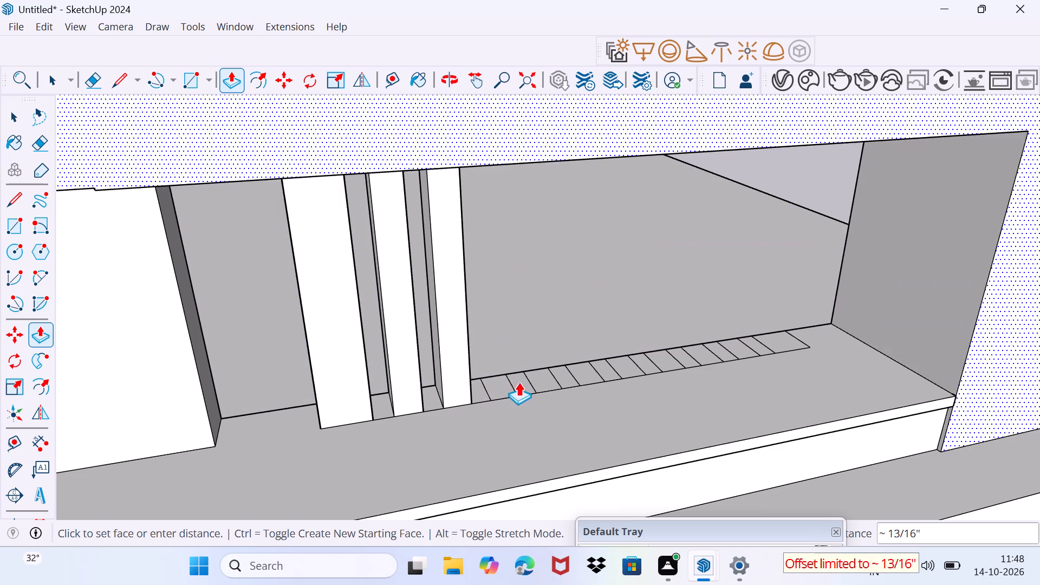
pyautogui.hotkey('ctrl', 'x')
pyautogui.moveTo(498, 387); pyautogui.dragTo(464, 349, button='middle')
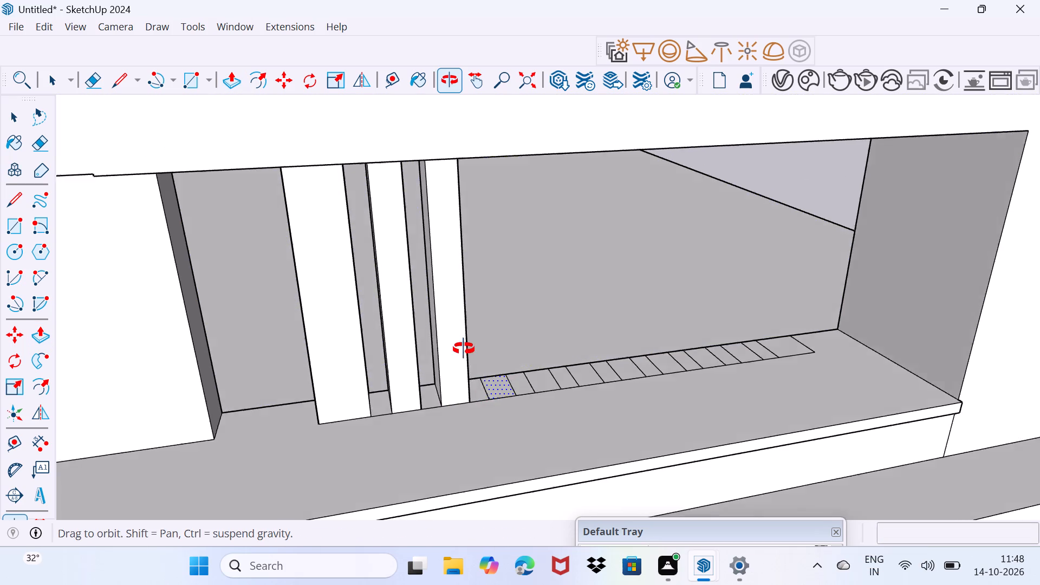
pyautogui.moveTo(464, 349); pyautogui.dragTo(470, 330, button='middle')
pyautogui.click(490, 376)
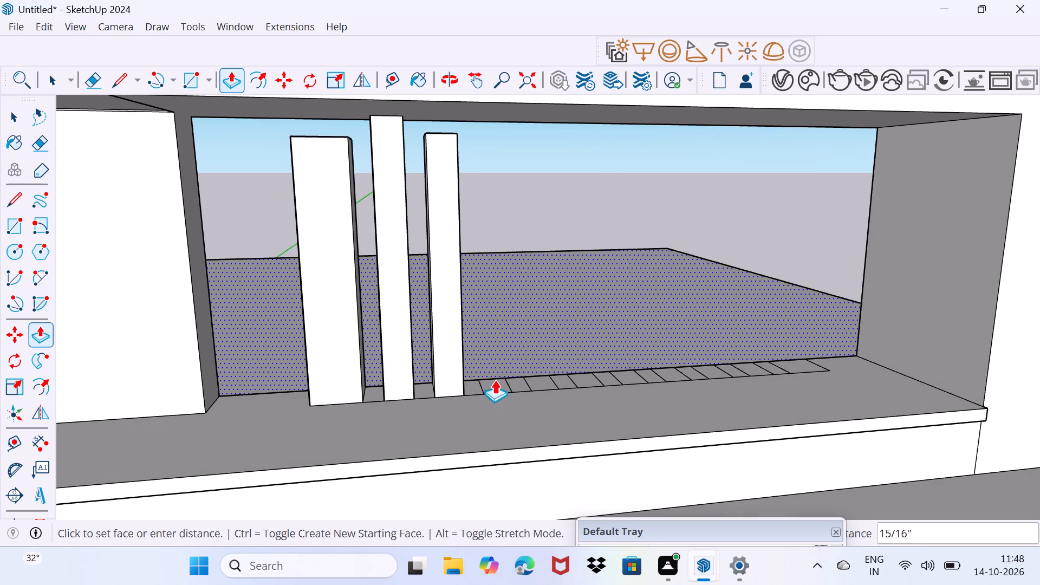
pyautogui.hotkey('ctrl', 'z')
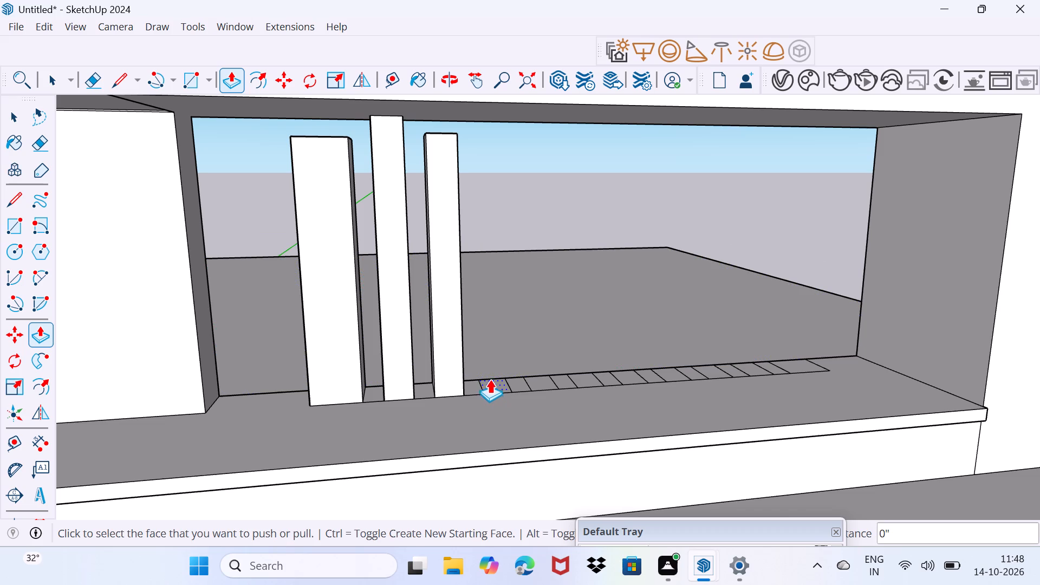
# Extrude the next three alternate rectangles into pillars reaching the top beam, two about 3' 8" and the last about 3' 10" high.
pyautogui.click(497, 388)
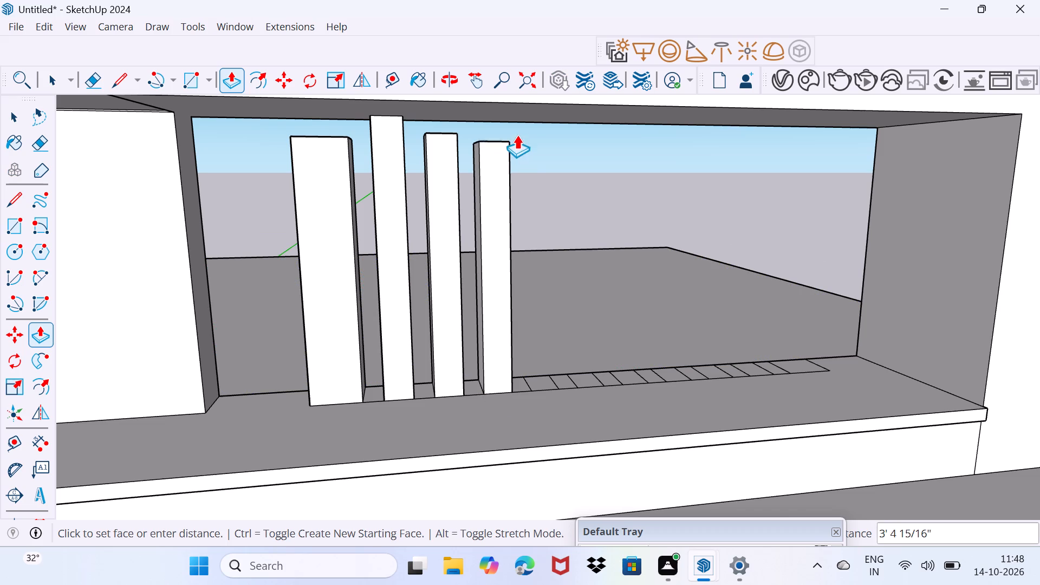
pyautogui.click(516, 114)
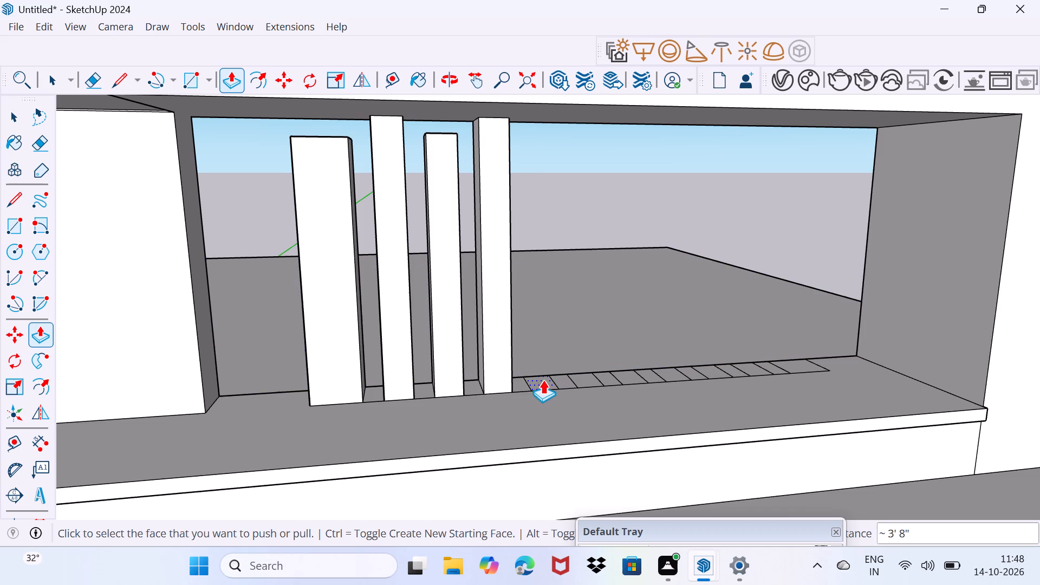
pyautogui.click(538, 383)
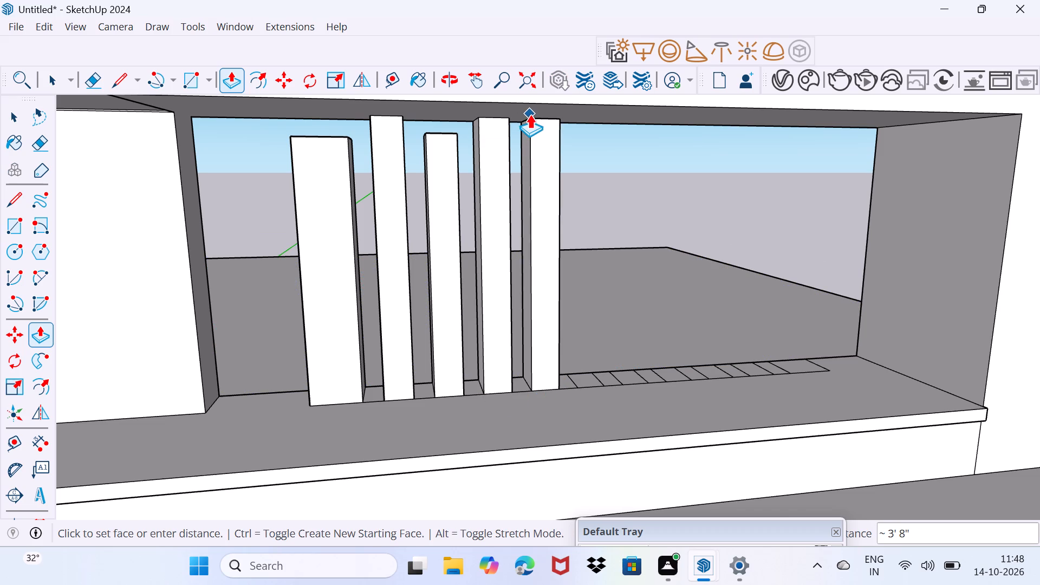
pyautogui.click(530, 114)
pyautogui.click(582, 379)
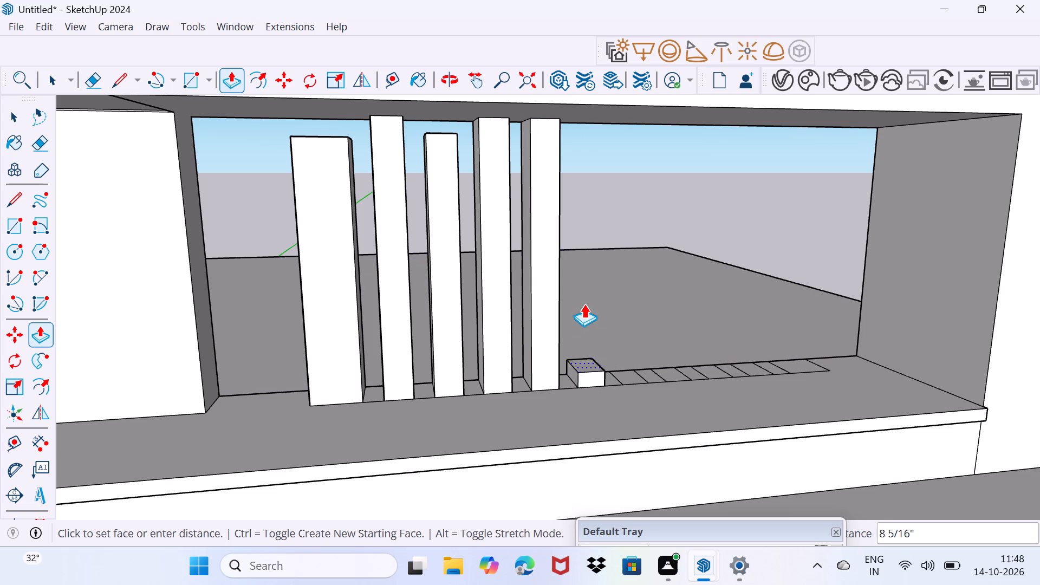
pyautogui.click(584, 109)
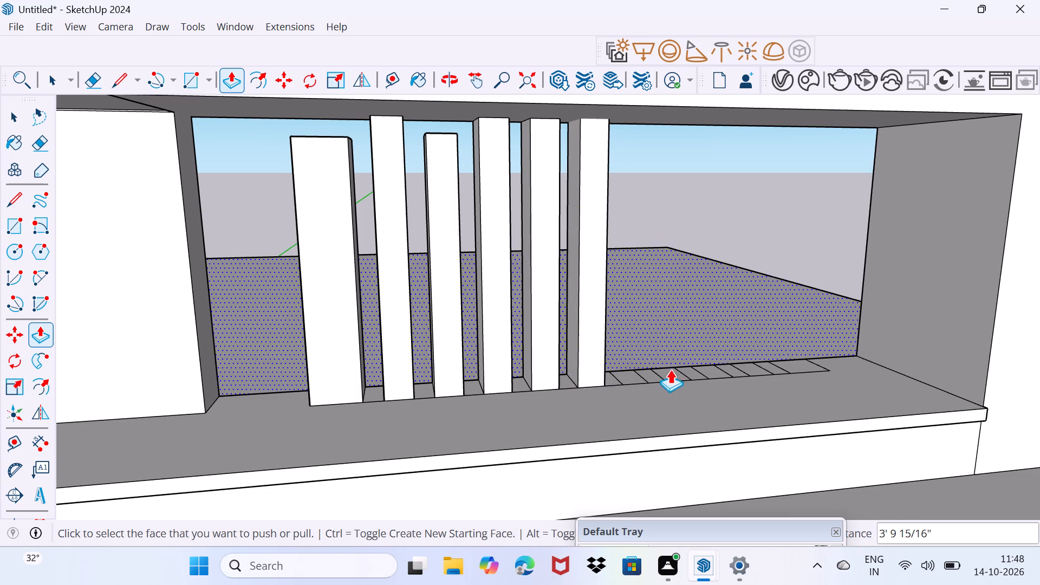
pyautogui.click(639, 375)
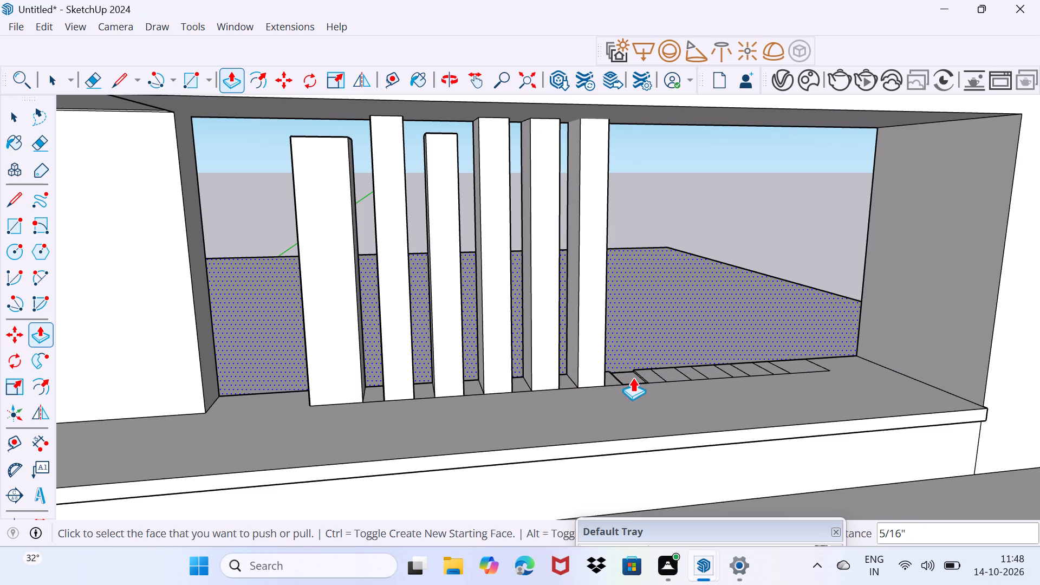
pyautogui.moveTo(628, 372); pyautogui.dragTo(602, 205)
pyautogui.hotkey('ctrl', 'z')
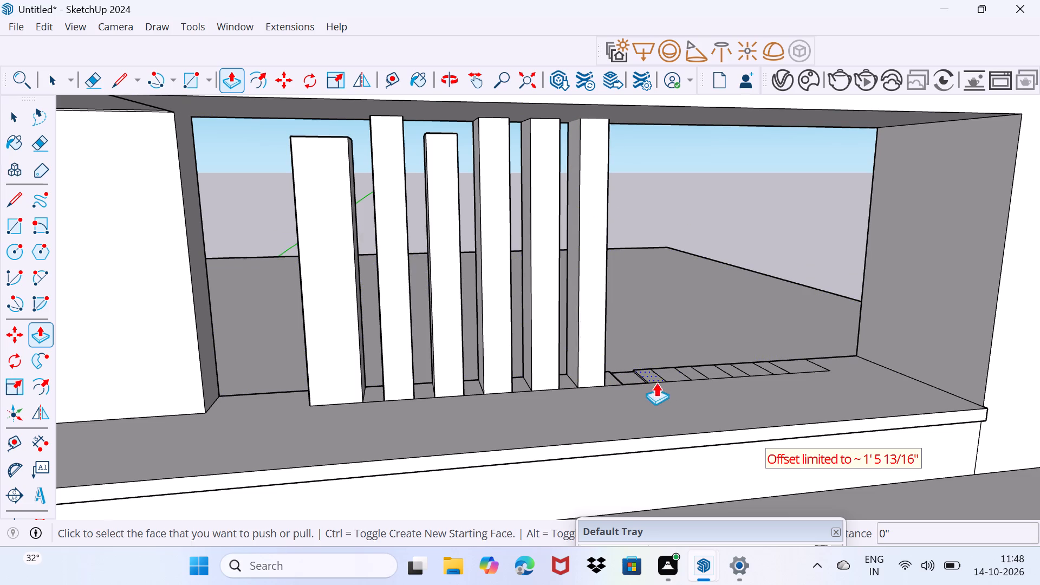
# Extrude the remaining five alternate rectangles into pillars about 3' 8" high, up to the top beam, ending with the wide one.
pyautogui.click(633, 378)
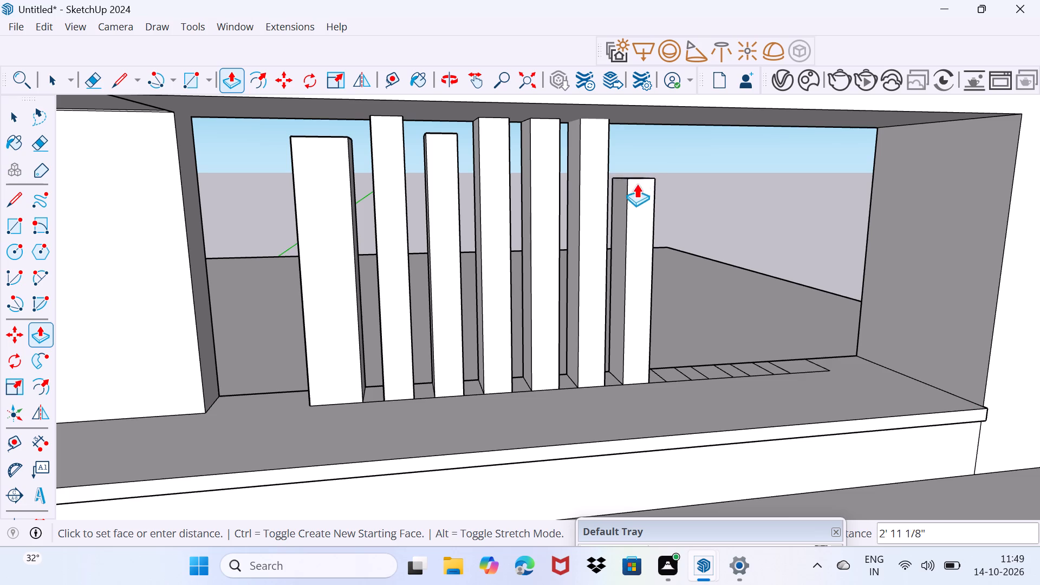
pyautogui.click(649, 115)
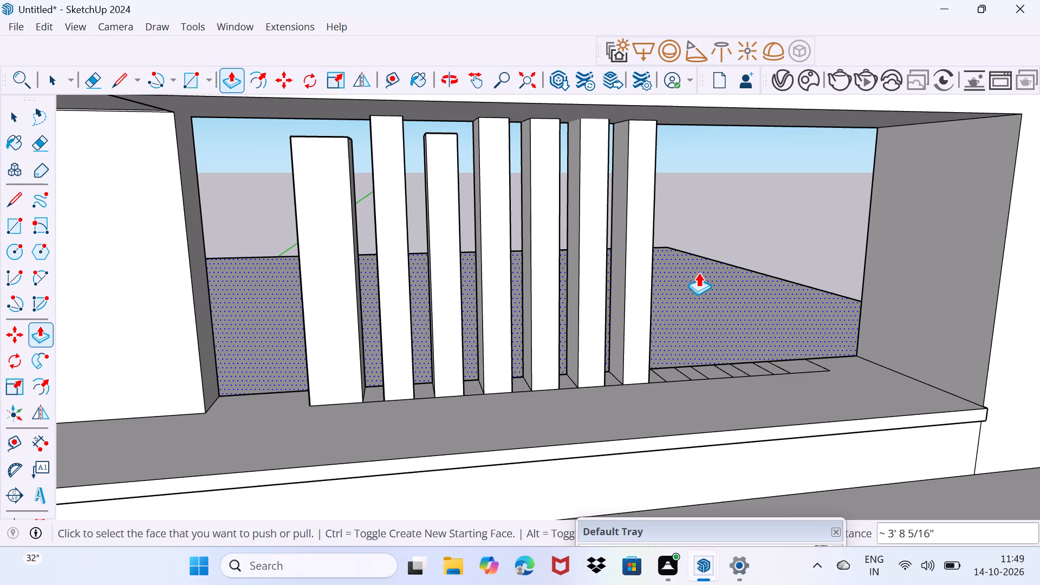
pyautogui.click(677, 374)
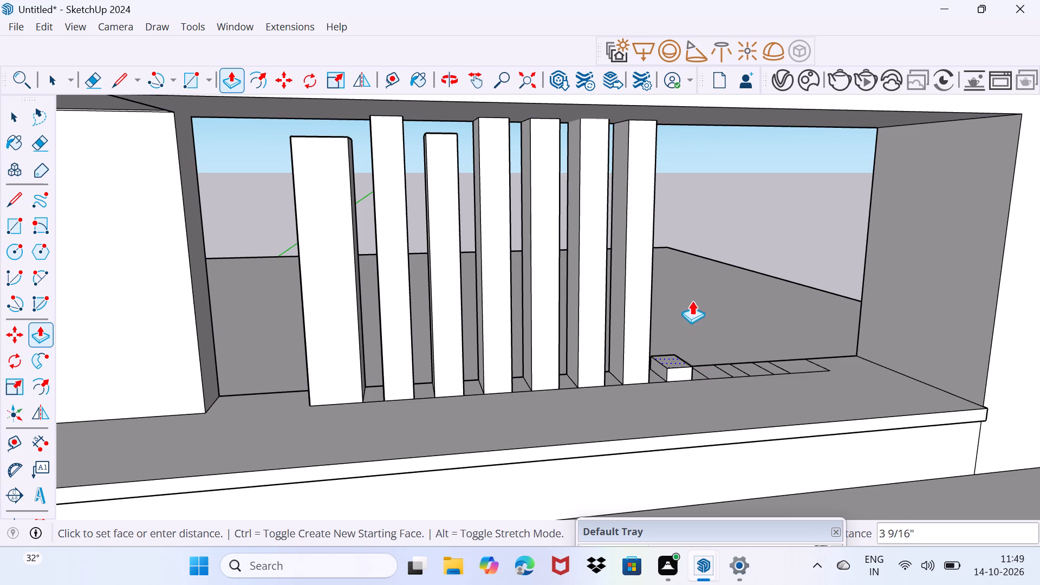
pyautogui.click(675, 117)
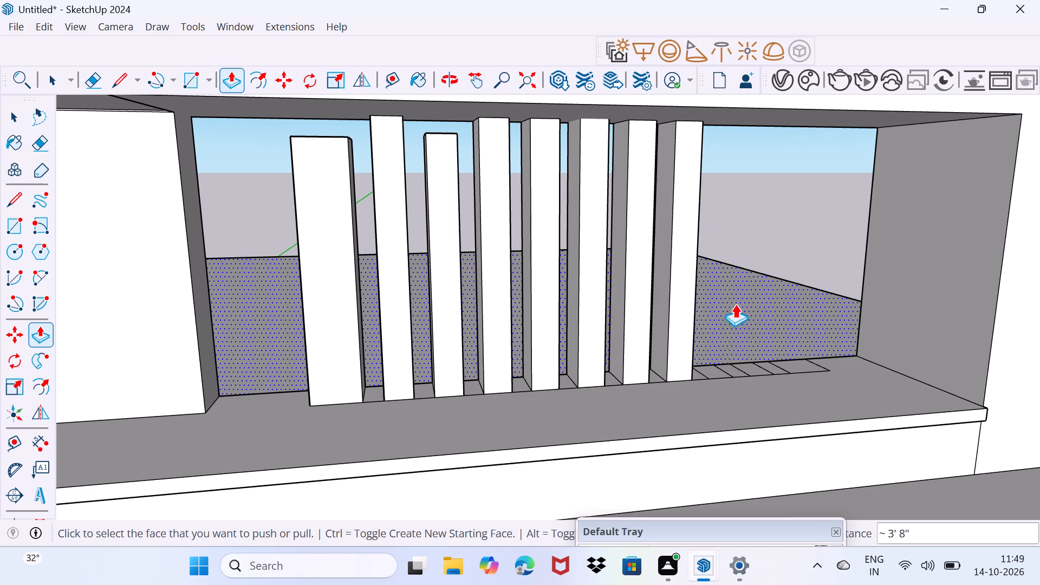
pyautogui.click(718, 372)
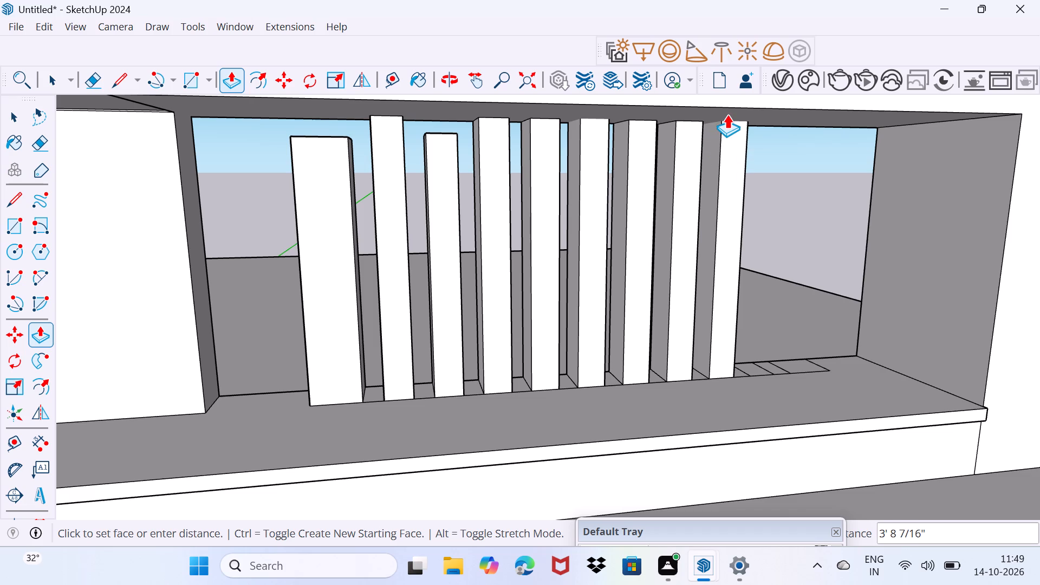
pyautogui.click(727, 113)
pyautogui.click(762, 370)
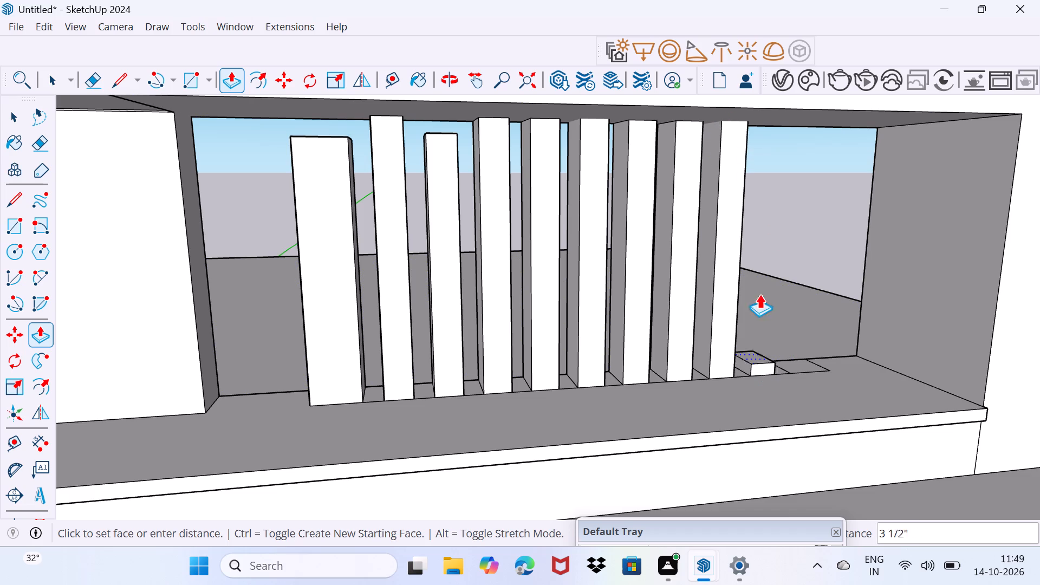
pyautogui.click(761, 113)
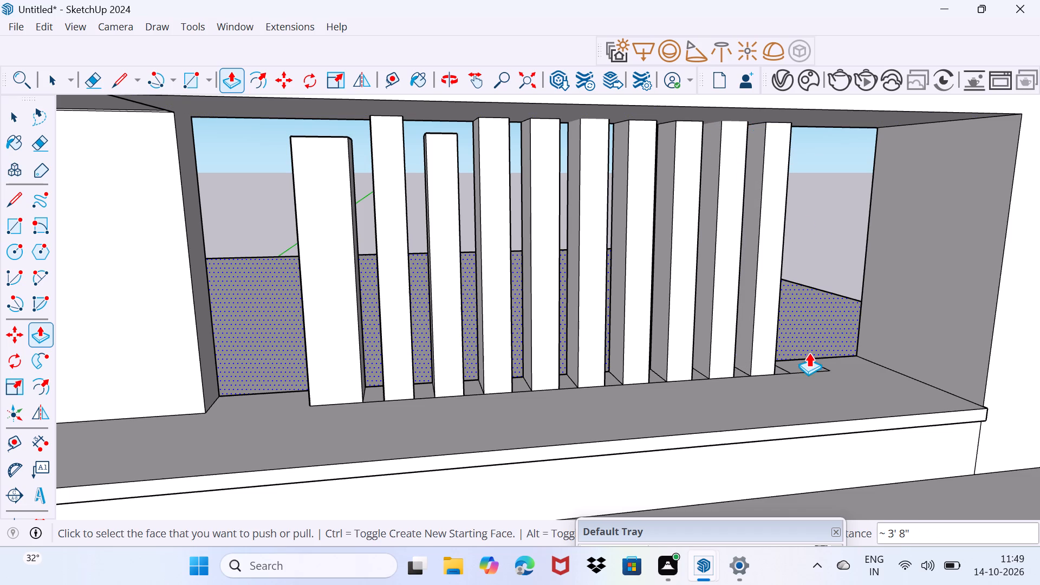
pyautogui.click(799, 363)
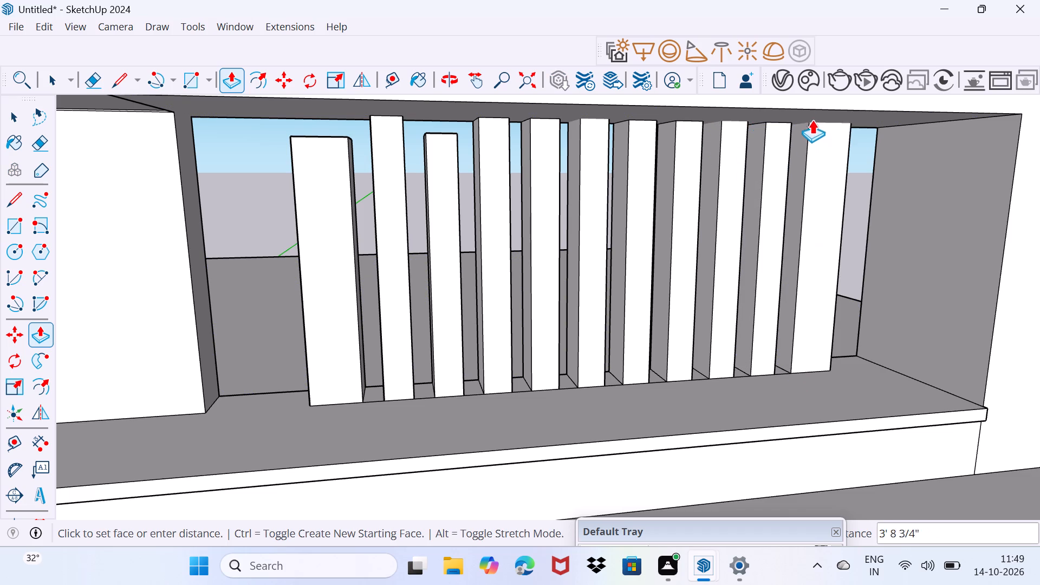
pyautogui.click(812, 114)
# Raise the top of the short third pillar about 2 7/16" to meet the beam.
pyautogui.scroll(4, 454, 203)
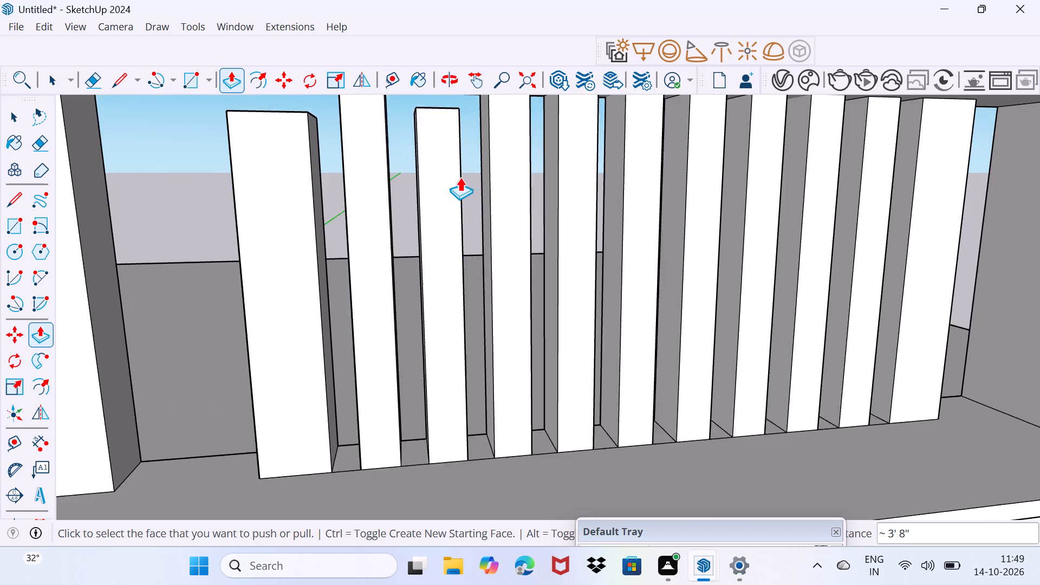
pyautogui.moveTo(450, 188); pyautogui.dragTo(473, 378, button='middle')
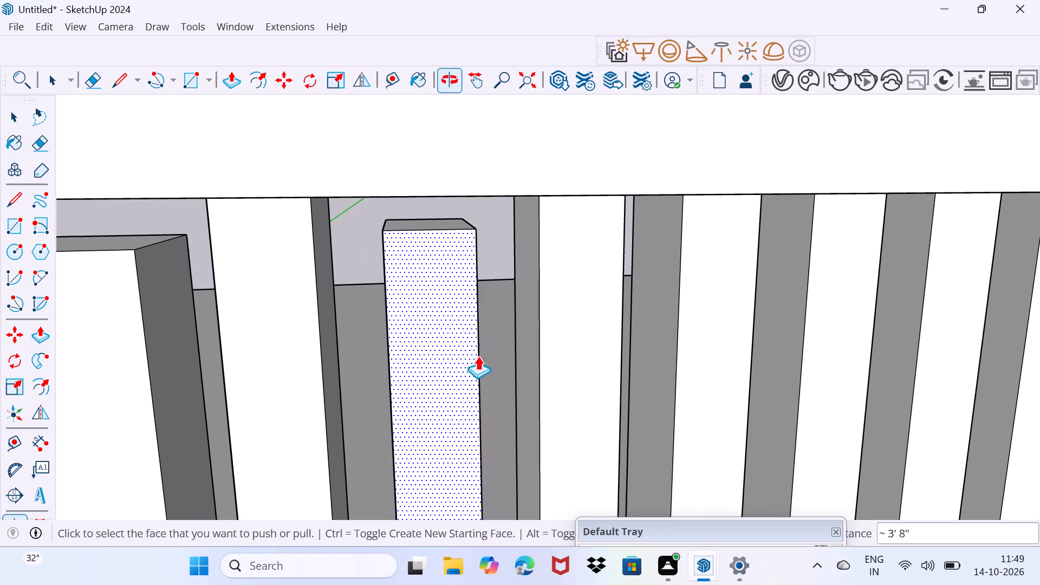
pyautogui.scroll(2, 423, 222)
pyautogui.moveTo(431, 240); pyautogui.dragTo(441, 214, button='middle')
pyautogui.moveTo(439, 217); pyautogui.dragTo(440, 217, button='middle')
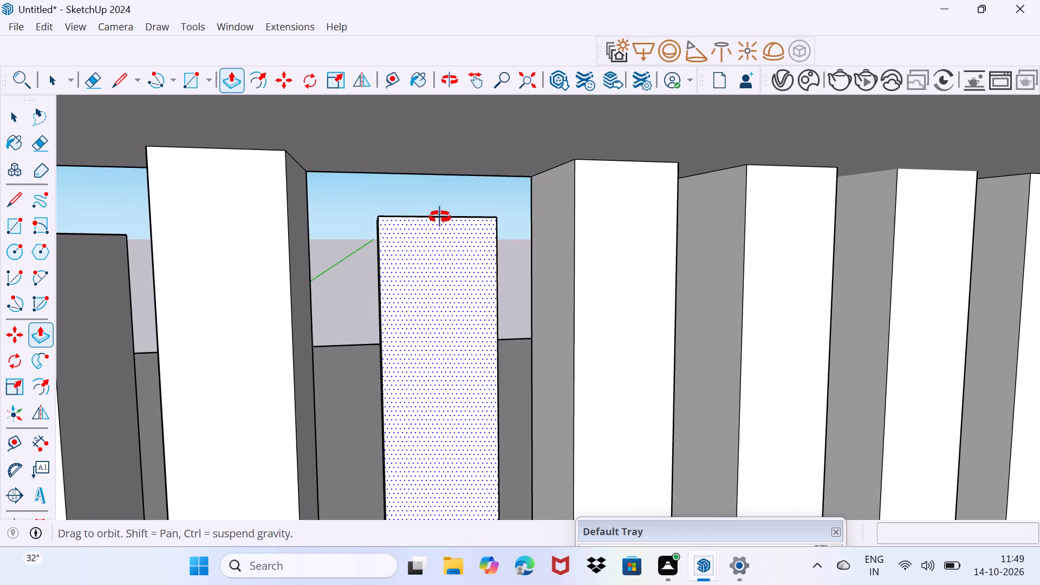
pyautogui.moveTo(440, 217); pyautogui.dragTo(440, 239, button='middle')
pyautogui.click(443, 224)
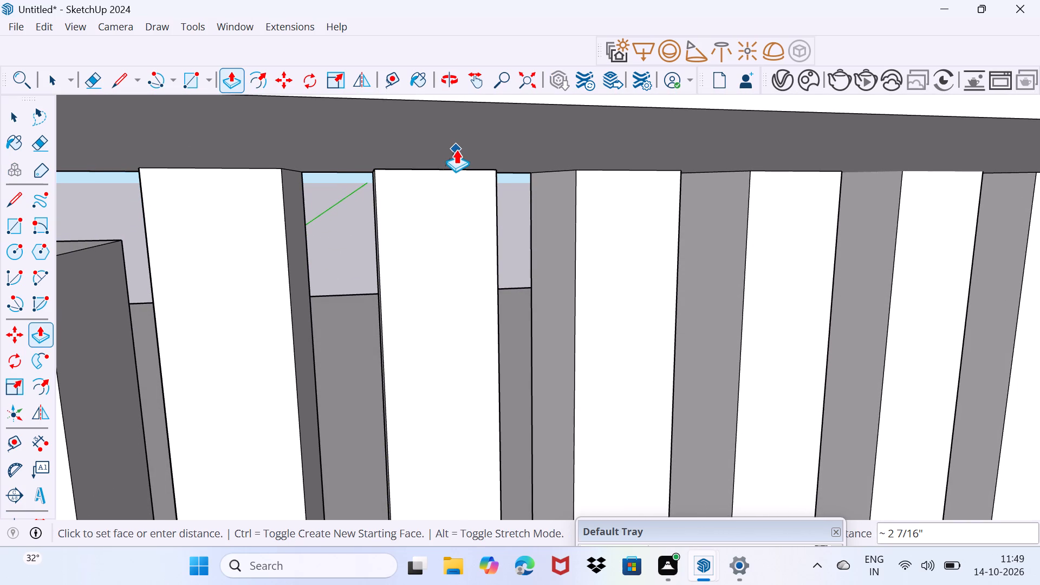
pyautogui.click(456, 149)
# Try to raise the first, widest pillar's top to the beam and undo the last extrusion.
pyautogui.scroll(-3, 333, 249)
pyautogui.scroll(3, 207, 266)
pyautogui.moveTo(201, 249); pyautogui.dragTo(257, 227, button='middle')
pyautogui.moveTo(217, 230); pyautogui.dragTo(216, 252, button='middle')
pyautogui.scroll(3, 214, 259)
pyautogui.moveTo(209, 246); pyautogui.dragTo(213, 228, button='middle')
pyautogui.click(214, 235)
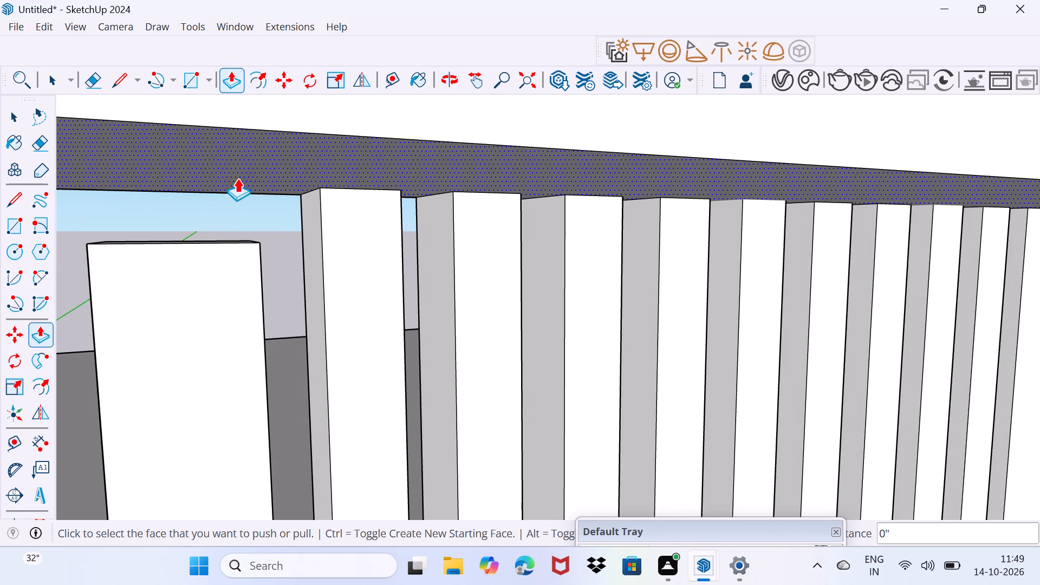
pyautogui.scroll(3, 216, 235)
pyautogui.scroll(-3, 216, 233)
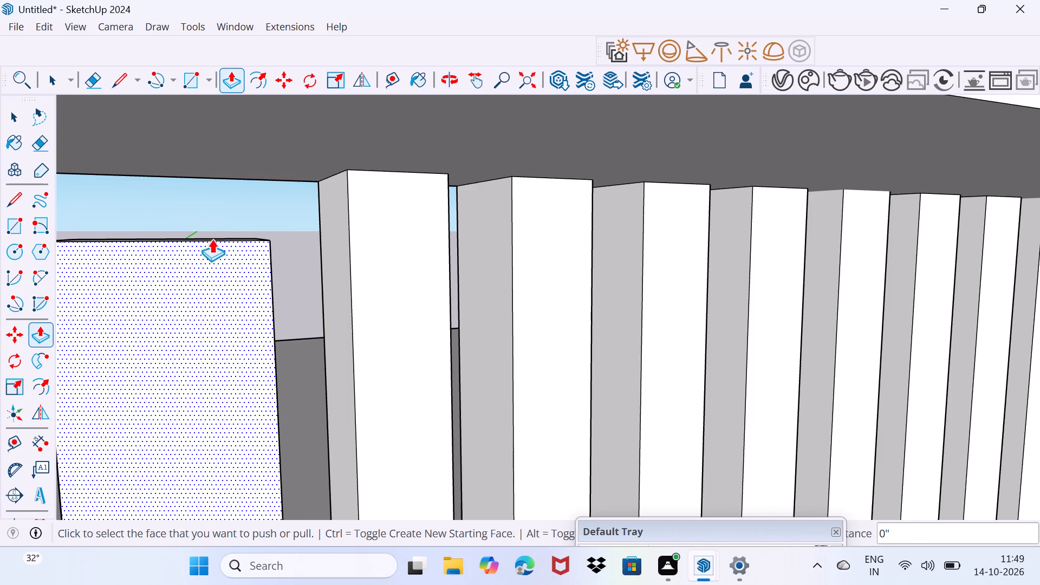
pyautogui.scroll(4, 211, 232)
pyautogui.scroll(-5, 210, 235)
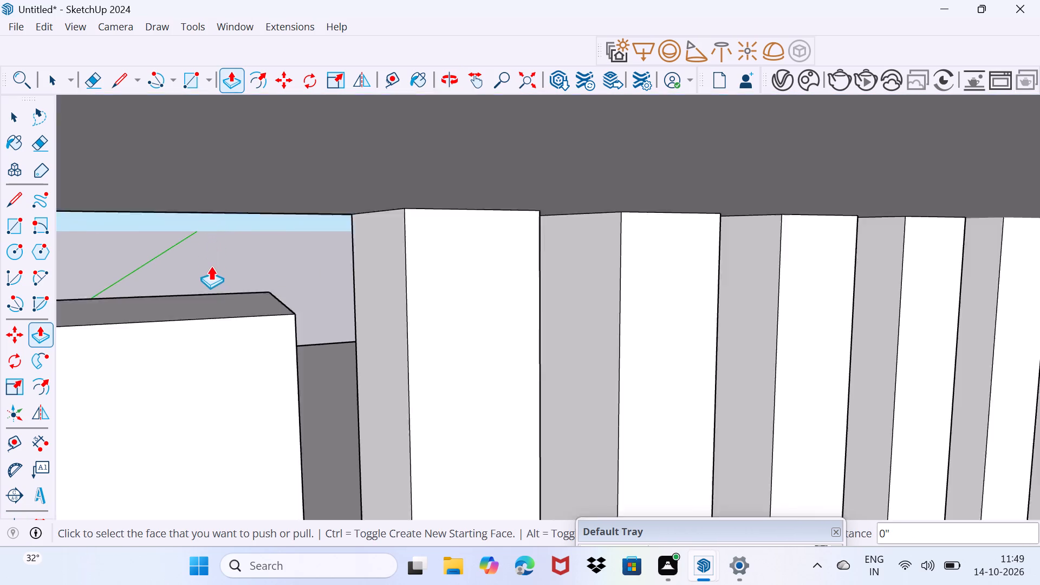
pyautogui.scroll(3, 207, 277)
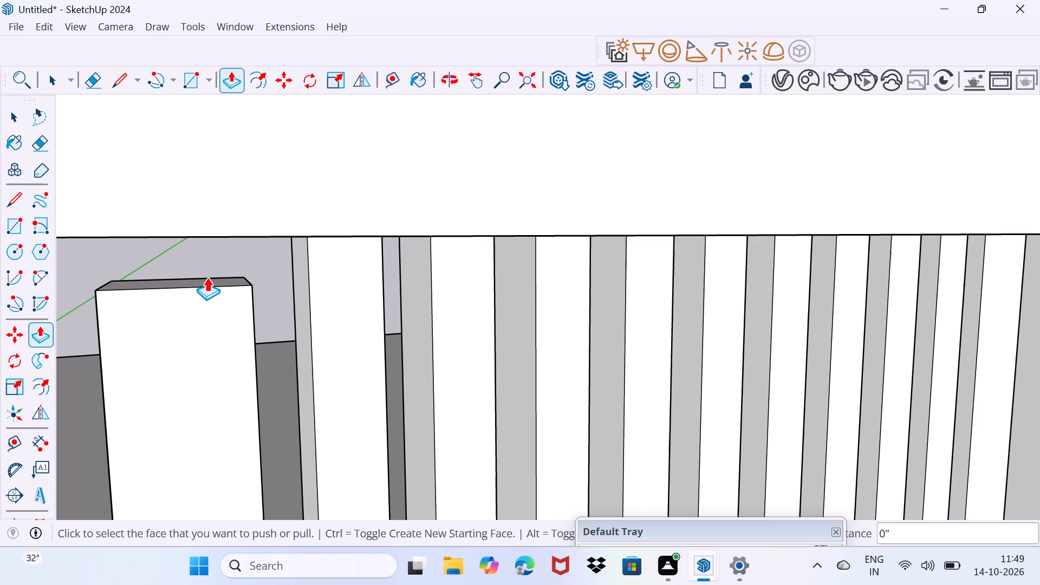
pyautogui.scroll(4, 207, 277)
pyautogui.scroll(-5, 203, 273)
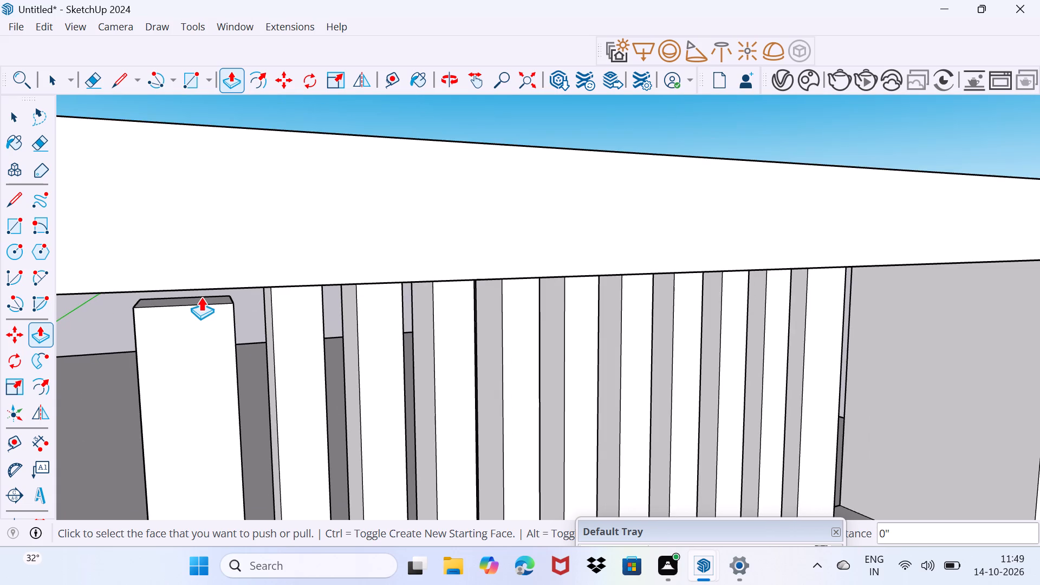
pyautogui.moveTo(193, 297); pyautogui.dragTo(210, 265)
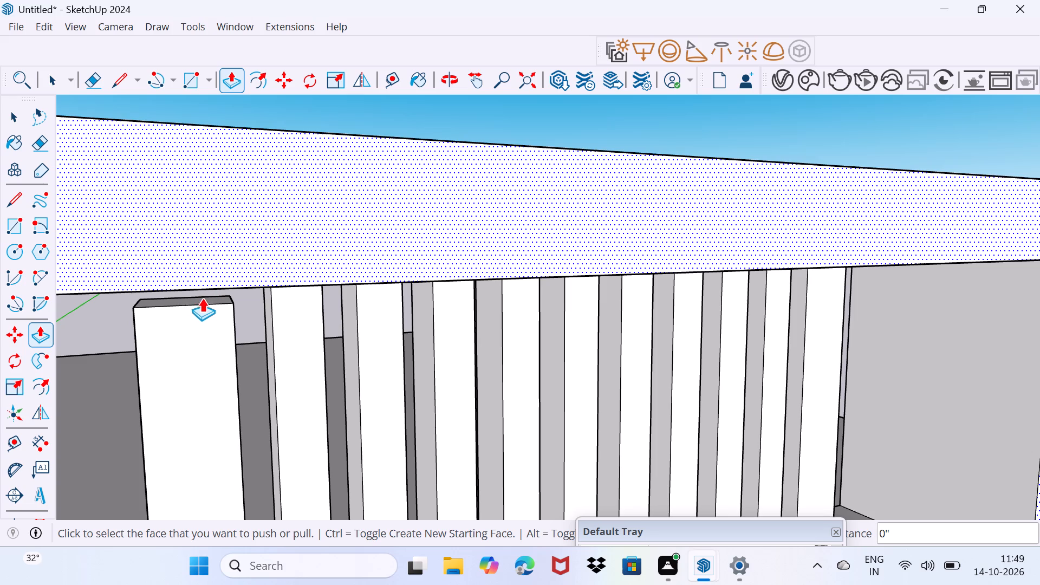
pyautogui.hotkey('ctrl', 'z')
# Raise the top of the first, widest pillar up to the beam.
pyautogui.scroll(4, 196, 300)
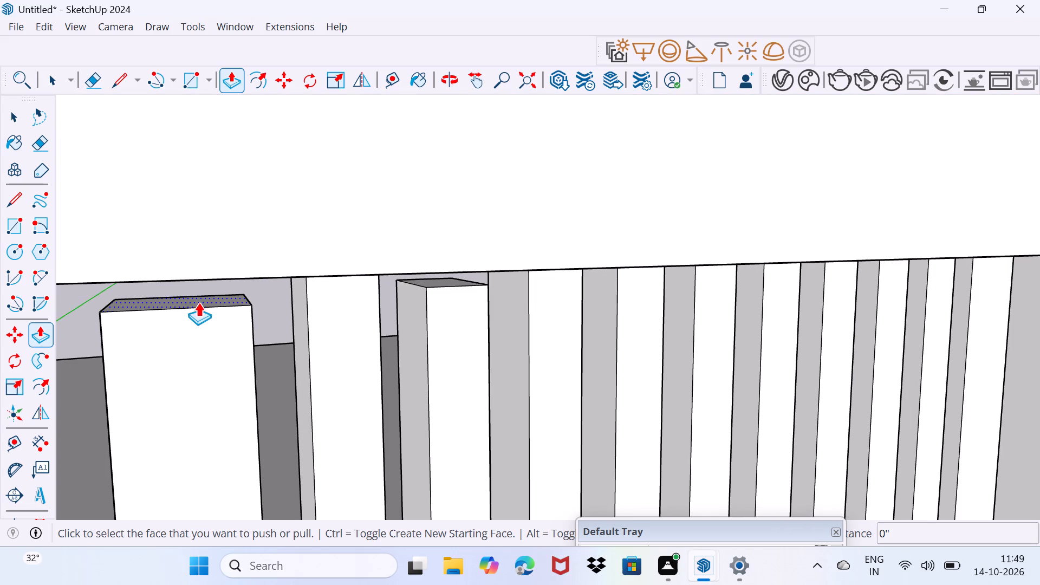
pyautogui.click(199, 305)
pyautogui.click(229, 238)
pyautogui.press('space')
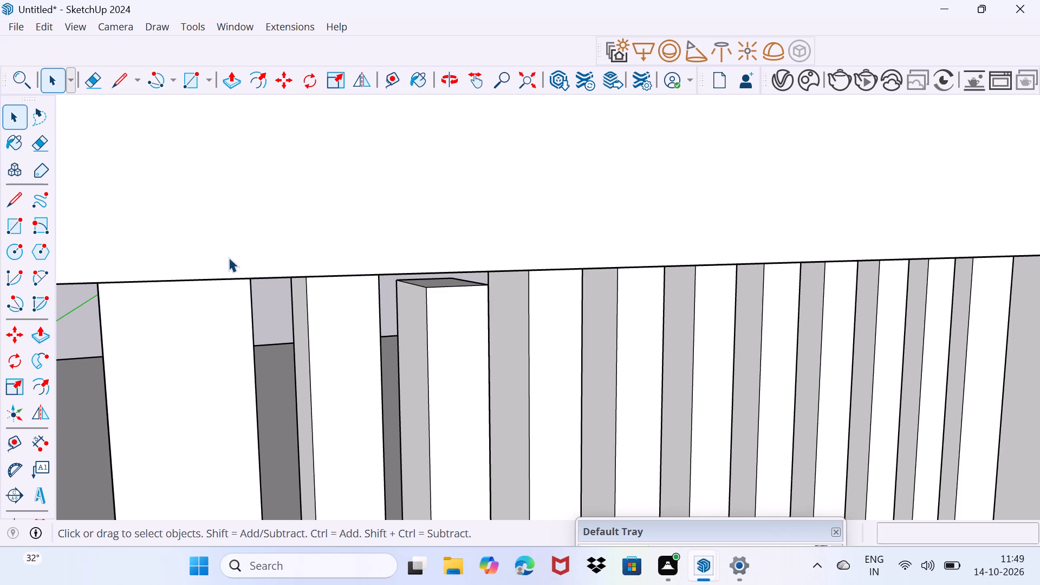
# Extend the short third pillar upward about 3 1/8" so it meets the beam.
pyautogui.scroll(4, 418, 283)
pyautogui.click(435, 280)
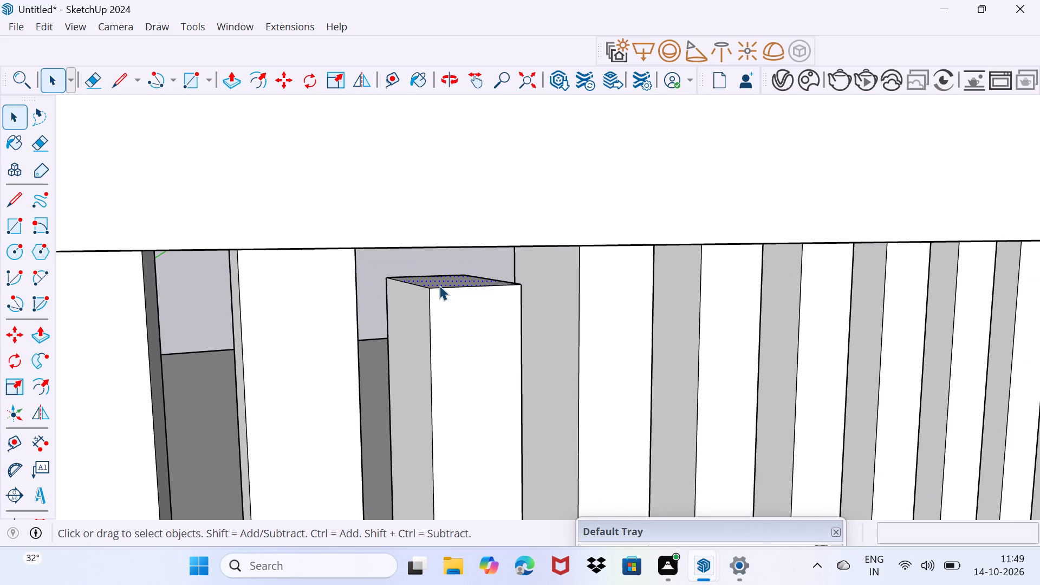
pyautogui.press('p')
pyautogui.click(439, 285)
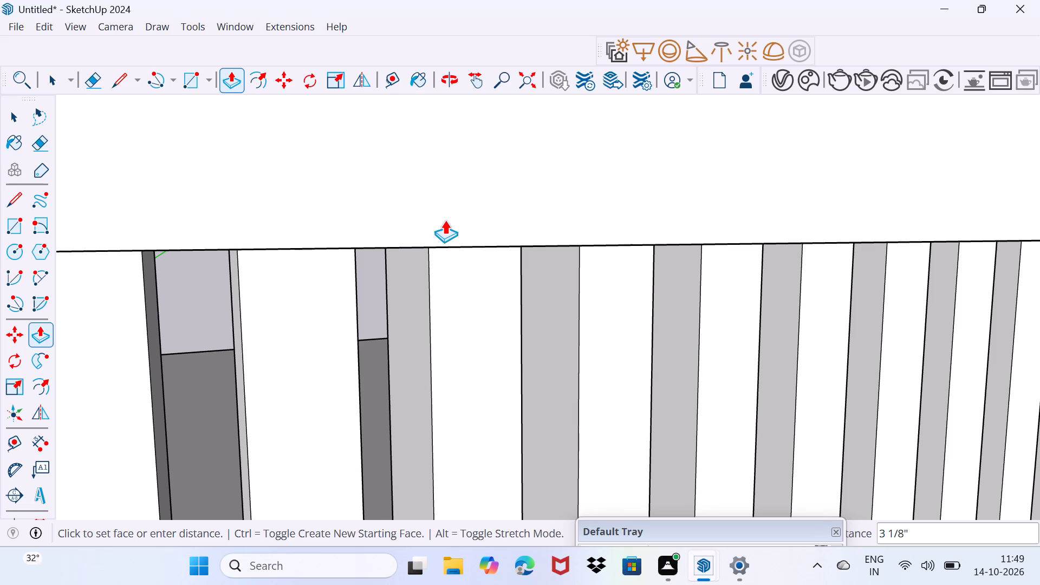
pyautogui.click(445, 220)
pyautogui.press('space')
pyautogui.click(460, 194)
pyautogui.moveTo(441, 232); pyautogui.dragTo(462, 204)
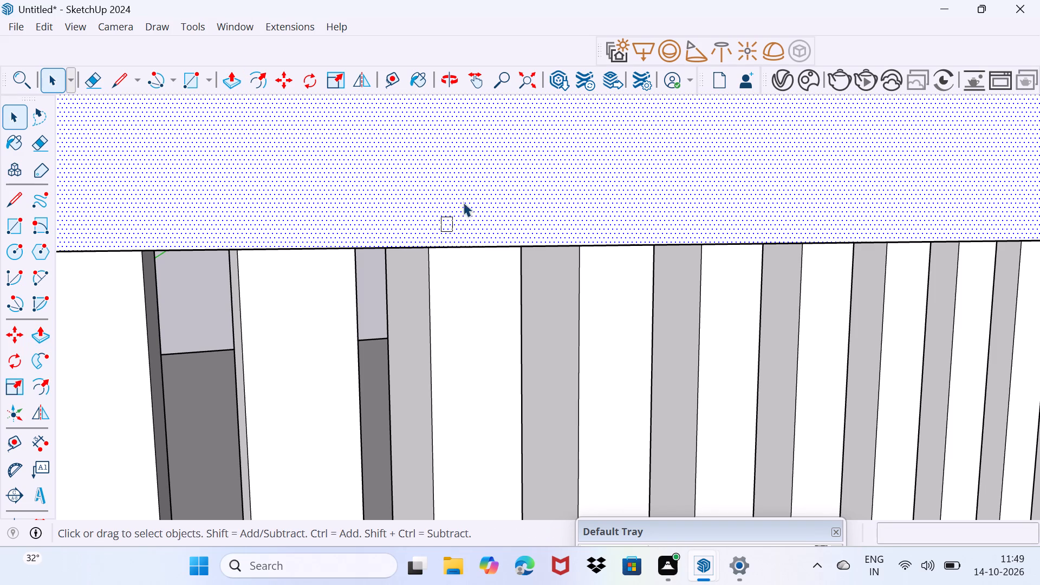
# Erase the leftover front edges on the sill in the first six gaps between the pillars.
pyautogui.scroll(-20, 453, 214)
pyautogui.scroll(-3, 453, 214)
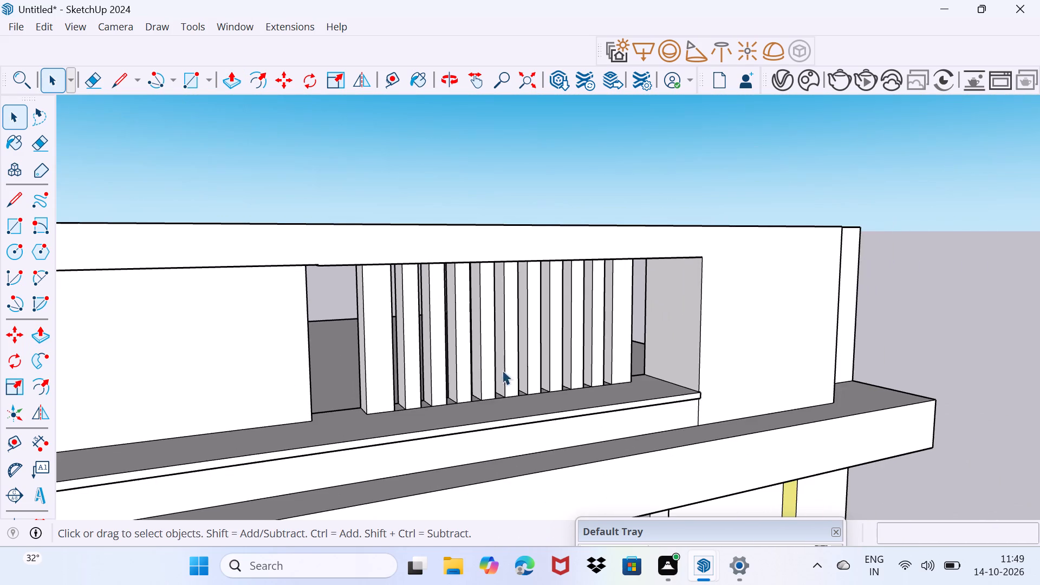
pyautogui.moveTo(509, 379); pyautogui.dragTo(431, 437, button='middle')
pyautogui.scroll(-1, 507, 383)
pyautogui.scroll(9, 414, 421)
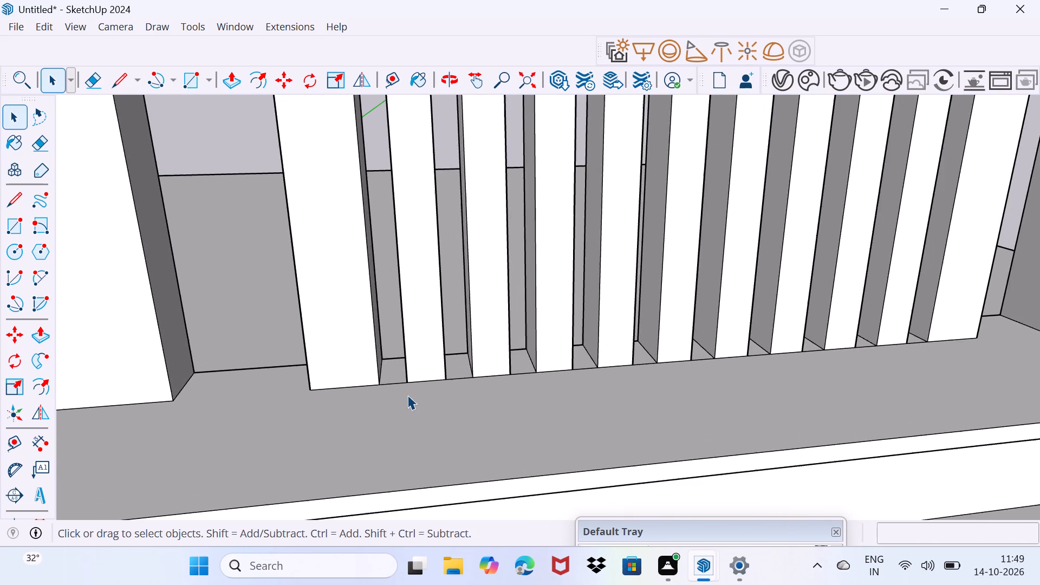
pyautogui.scroll(7, 407, 395)
pyautogui.press('e')
pyautogui.moveTo(393, 375); pyautogui.dragTo(393, 377)
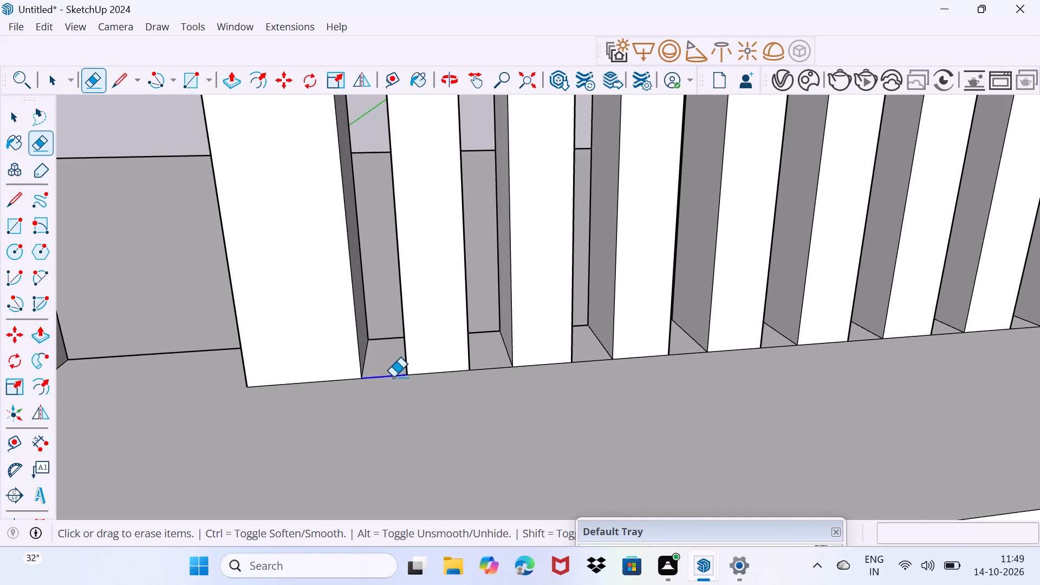
pyautogui.moveTo(393, 377); pyautogui.dragTo(396, 381)
pyautogui.moveTo(484, 361); pyautogui.dragTo(495, 380)
pyautogui.moveTo(586, 359); pyautogui.dragTo(593, 378)
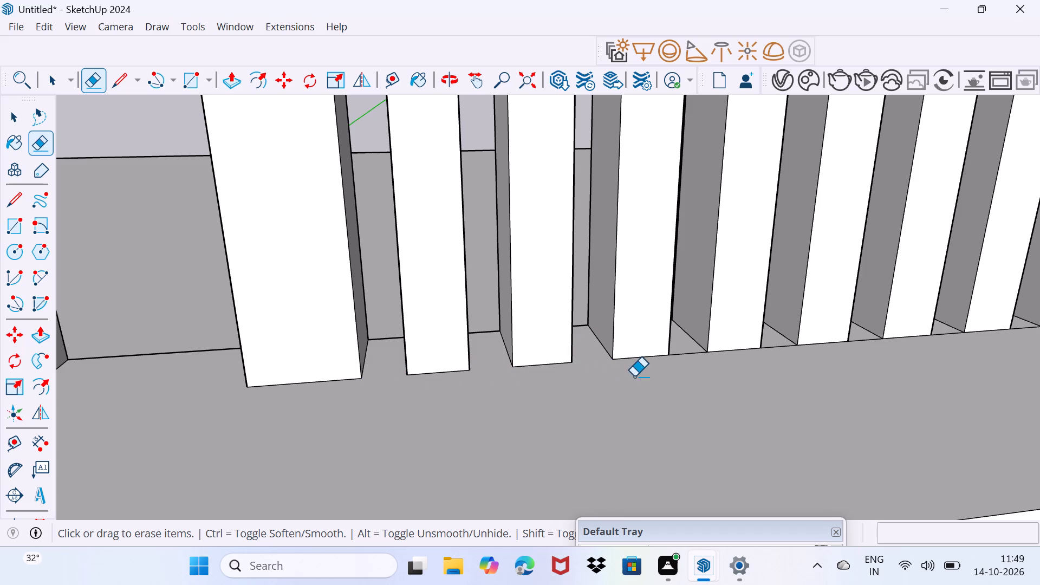
pyautogui.moveTo(633, 376); pyautogui.dragTo(331, 387, button='middle')
pyautogui.moveTo(416, 363); pyautogui.dragTo(435, 385)
pyautogui.moveTo(509, 357); pyautogui.dragTo(506, 370)
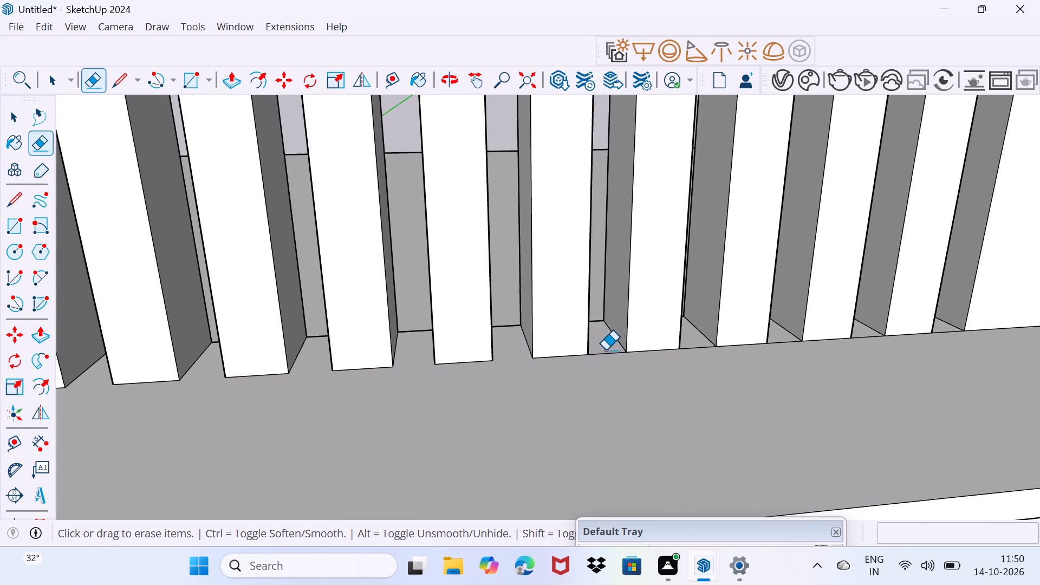
pyautogui.moveTo(609, 349); pyautogui.dragTo(615, 380)
# Erase the leftover front edges on the sill in the last four gaps between the pillars.
pyautogui.keyDown('shift'); pyautogui.moveTo(647, 374); pyautogui.dragTo(384, 399, button='middle'); pyautogui.keyUp('shift')
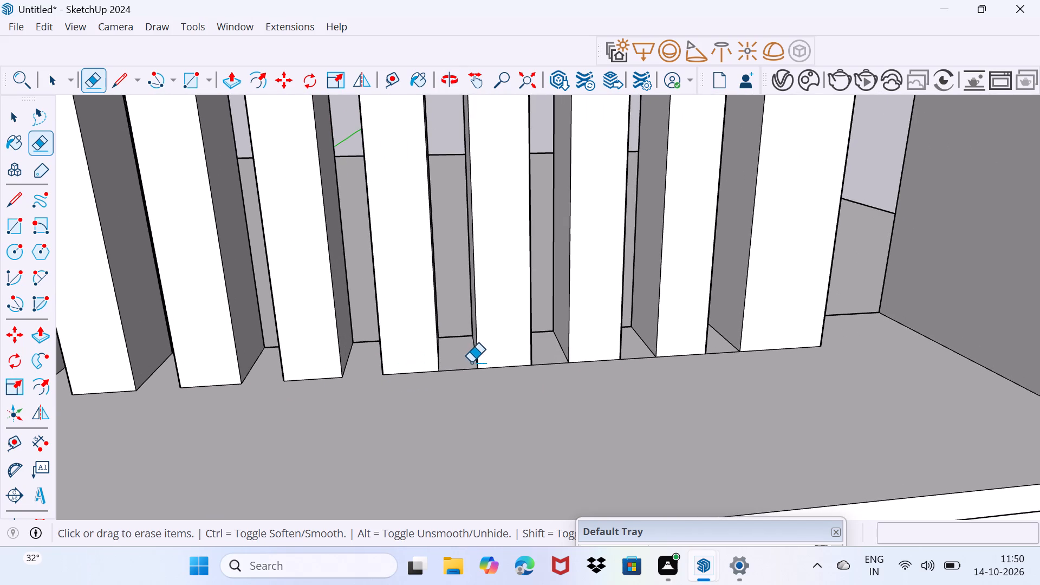
pyautogui.moveTo(462, 368); pyautogui.dragTo(487, 402)
pyautogui.moveTo(550, 362); pyautogui.dragTo(555, 396)
pyautogui.moveTo(637, 356); pyautogui.dragTo(640, 392)
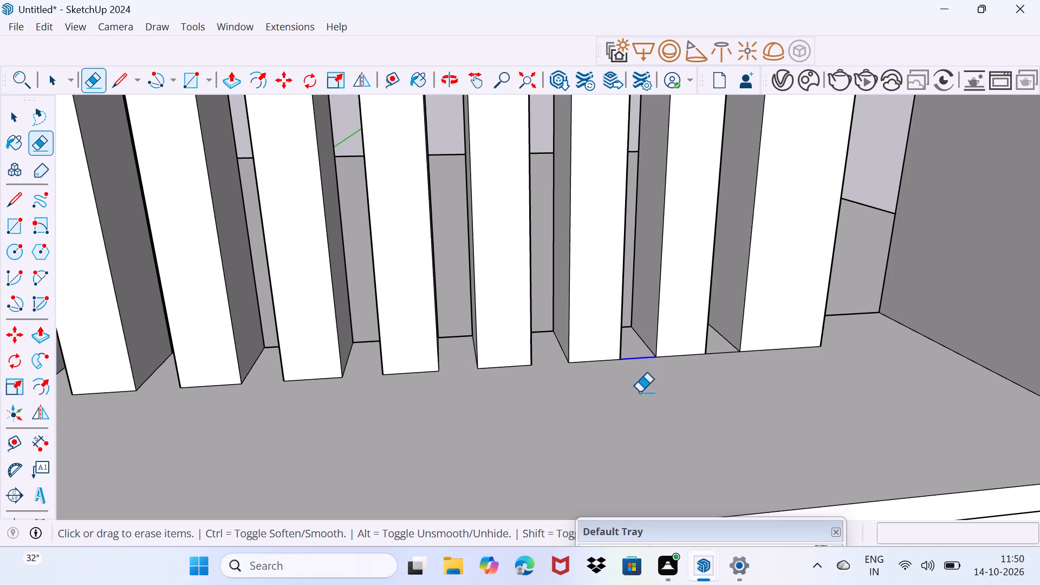
pyautogui.moveTo(640, 392); pyautogui.dragTo(660, 400)
pyautogui.moveTo(715, 351); pyautogui.dragTo(712, 376)
pyautogui.press('space')
pyautogui.scroll(-2, 656, 392)
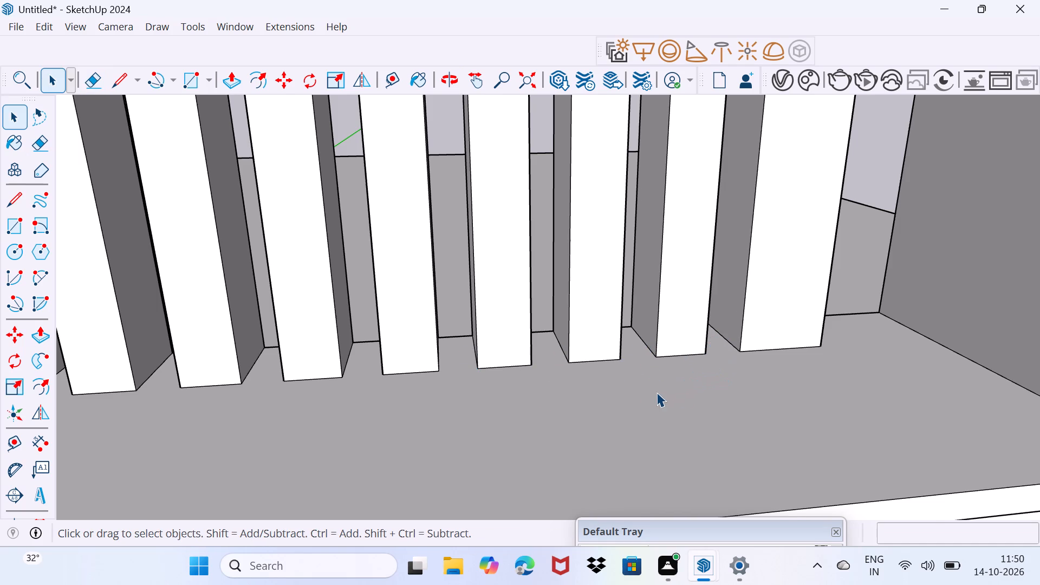
pyautogui.scroll(-11, 656, 392)
pyautogui.moveTo(629, 432); pyautogui.dragTo(582, 371, button='middle')
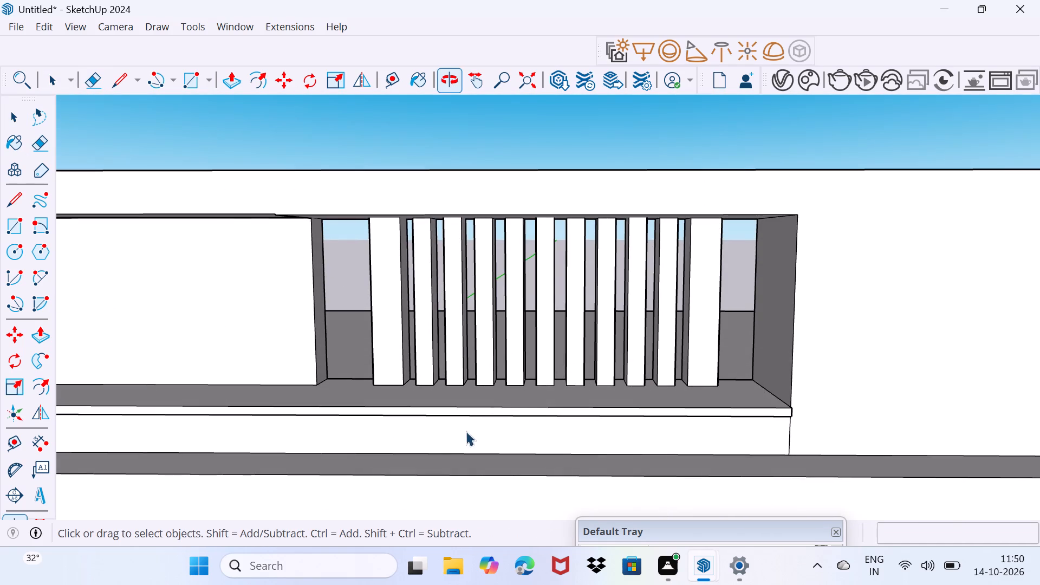
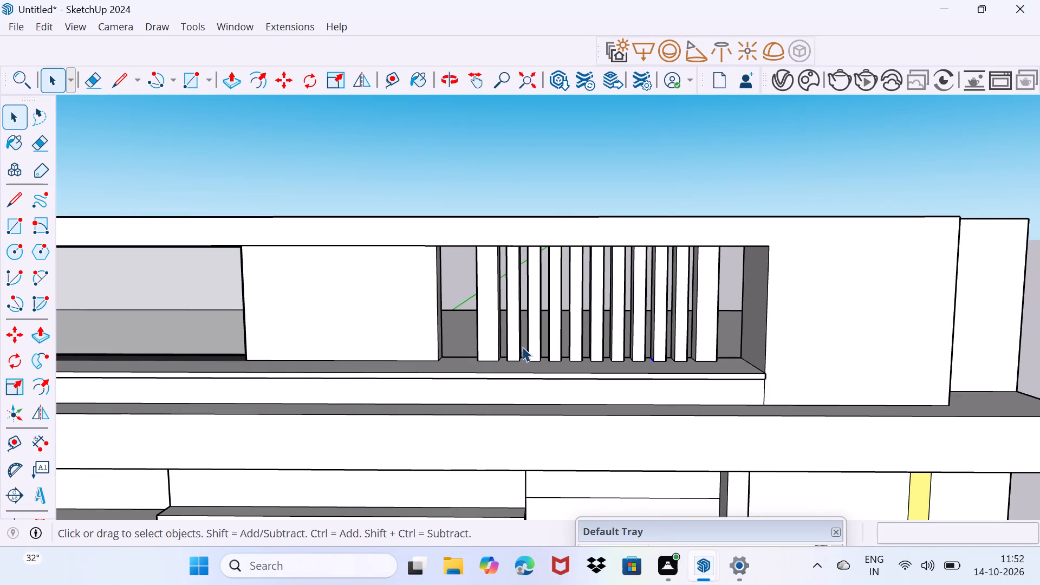
# Pick the plain reddish-brown texture from the Wood materials and paint the wide first slat's front and the side facing the white wall panel.
pyautogui.scroll(2, 522, 347)
pyautogui.moveTo(492, 353); pyautogui.dragTo(533, 388, button='middle')
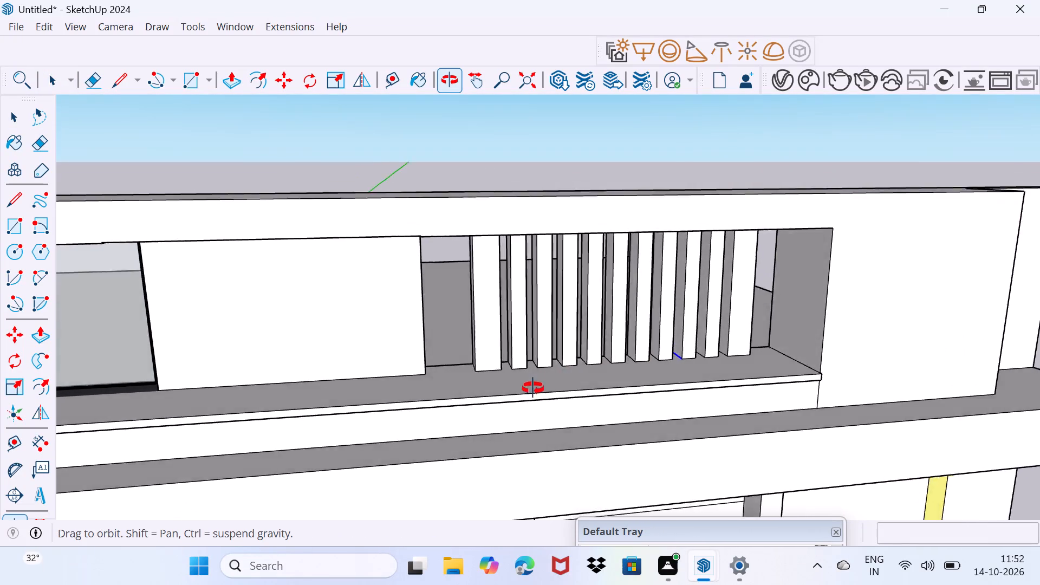
pyautogui.moveTo(533, 388); pyautogui.dragTo(496, 383, button='middle')
pyautogui.moveTo(719, 375); pyautogui.dragTo(769, 330)
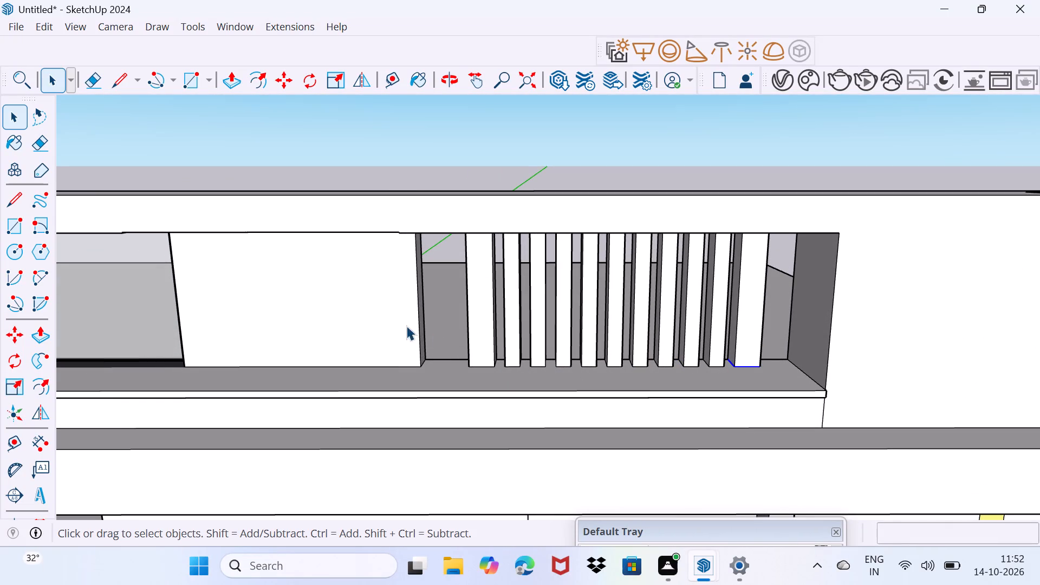
pyautogui.moveTo(386, 333); pyautogui.dragTo(539, 326, button='middle')
pyautogui.scroll(1, 424, 261)
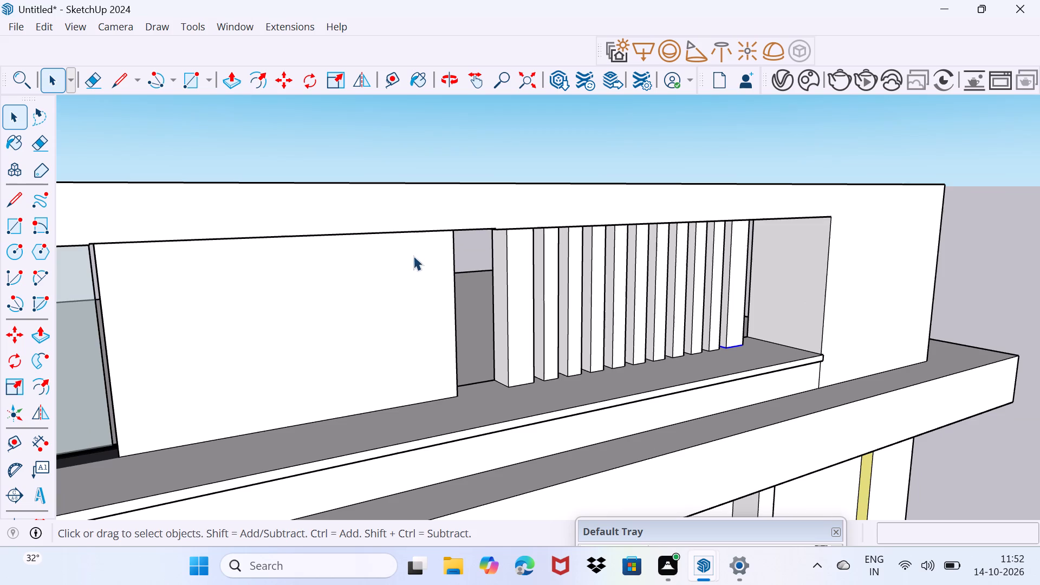
pyautogui.moveTo(649, 538); pyautogui.dragTo(787, 240)
pyautogui.click(826, 322)
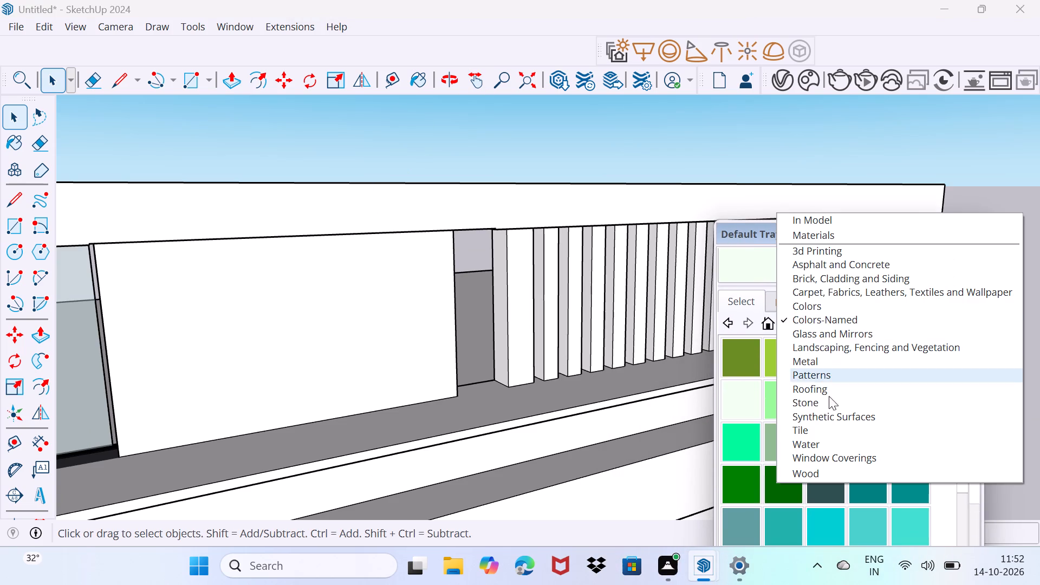
pyautogui.click(827, 480)
pyautogui.click(817, 366)
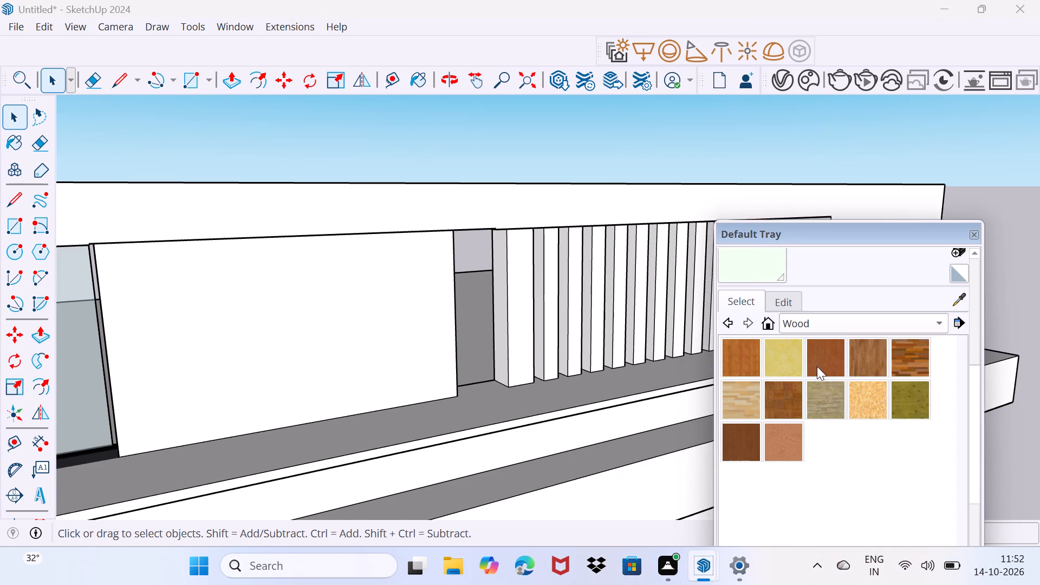
pyautogui.click(517, 378)
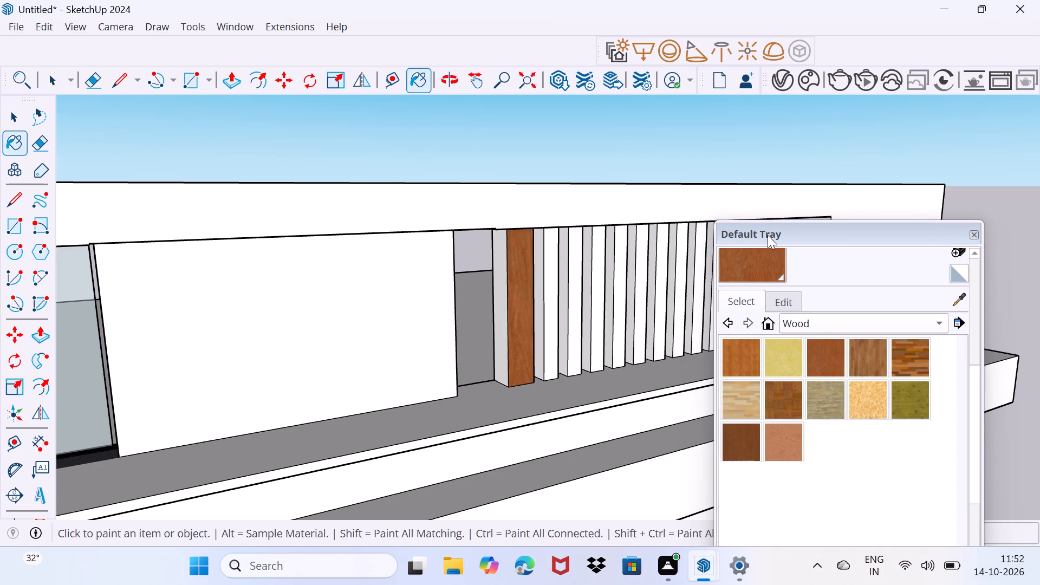
pyautogui.moveTo(768, 235); pyautogui.dragTo(659, 545)
pyautogui.scroll(3, 493, 390)
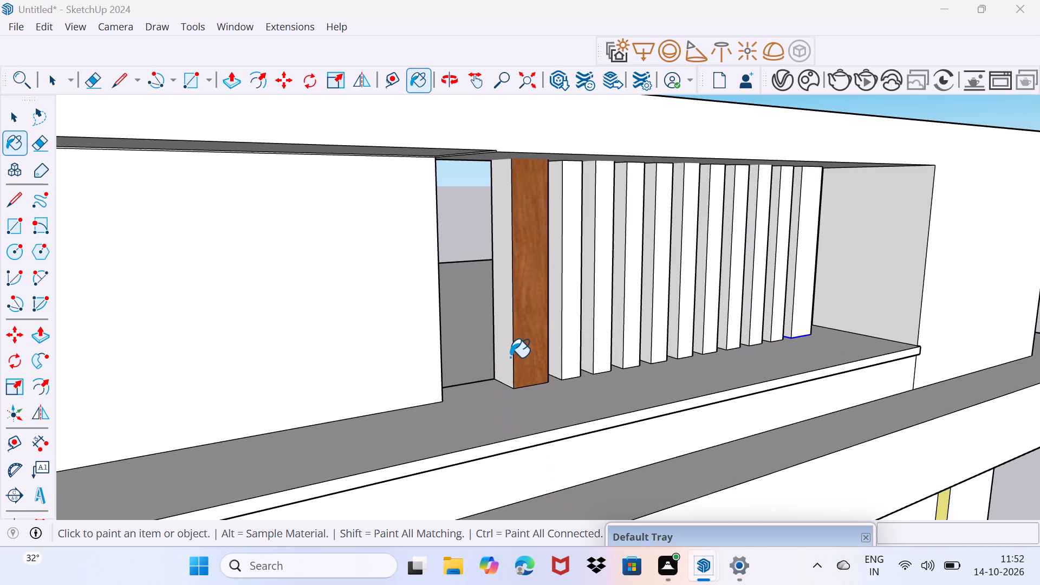
pyautogui.click(512, 357)
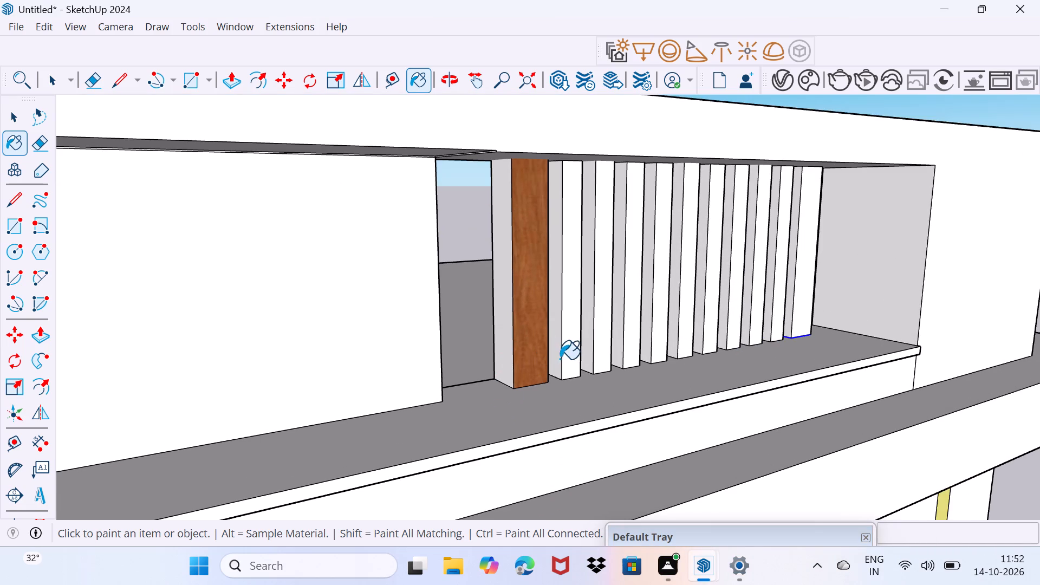
pyautogui.click(506, 332)
# Paint the fronts of the second and third slats and the far sides of the first and second slats with the same wood.
pyautogui.moveTo(576, 315); pyautogui.dragTo(424, 355, button='middle')
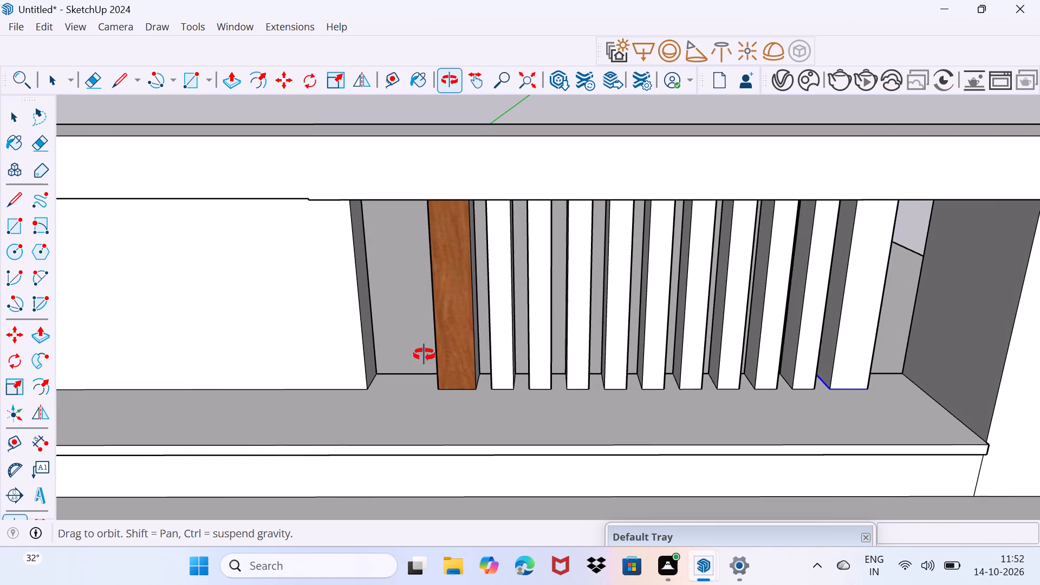
pyautogui.moveTo(424, 355); pyautogui.dragTo(424, 355, button='middle')
pyautogui.click(502, 337)
pyautogui.scroll(3, 494, 335)
pyautogui.moveTo(485, 343); pyautogui.dragTo(434, 357, button='middle')
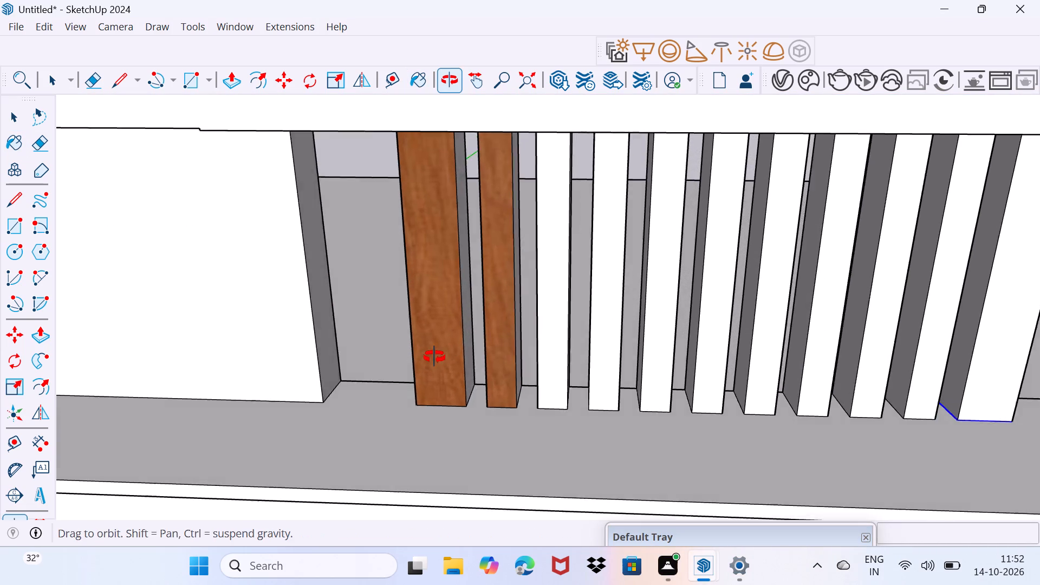
pyautogui.moveTo(434, 357); pyautogui.dragTo(432, 357, button='middle')
pyautogui.click(459, 340)
pyautogui.scroll(3, 466, 333)
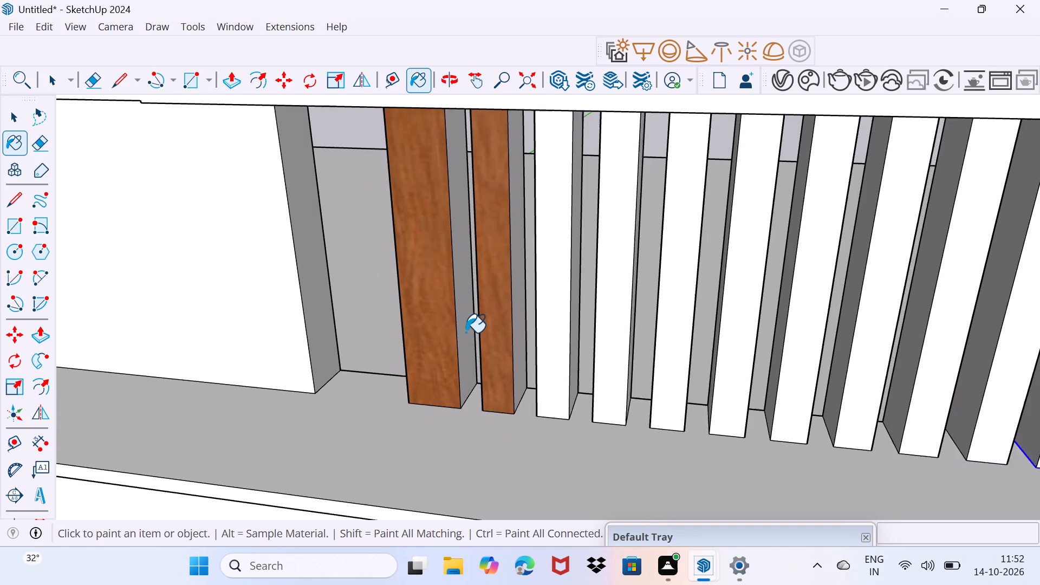
pyautogui.click(465, 333)
pyautogui.click(531, 321)
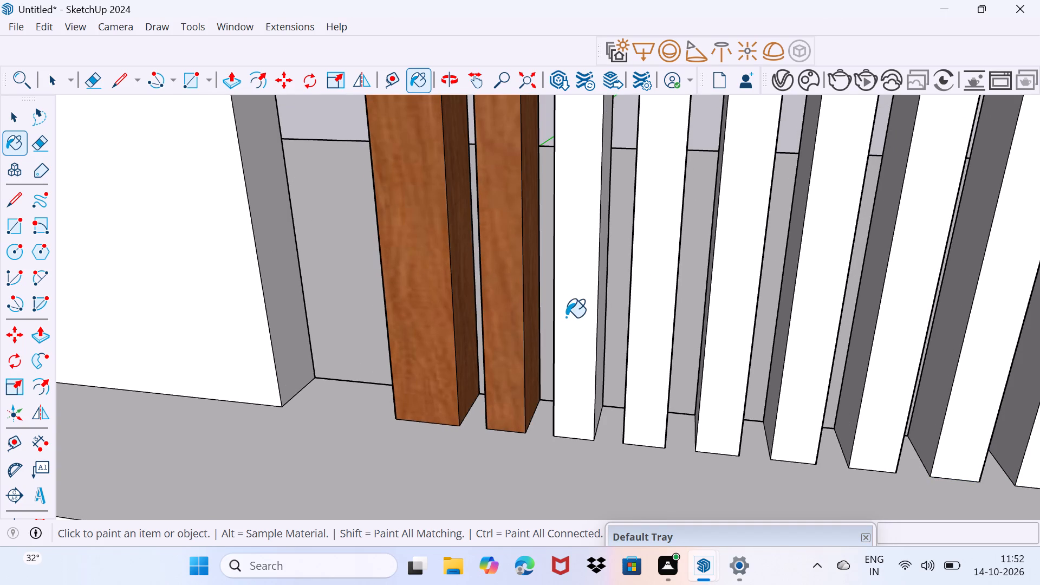
pyautogui.click(566, 317)
# Paint the remaining visible sides of the second and third slats and the front of the fourth slat with the same wood.
pyautogui.moveTo(570, 340); pyautogui.dragTo(740, 294, button='middle')
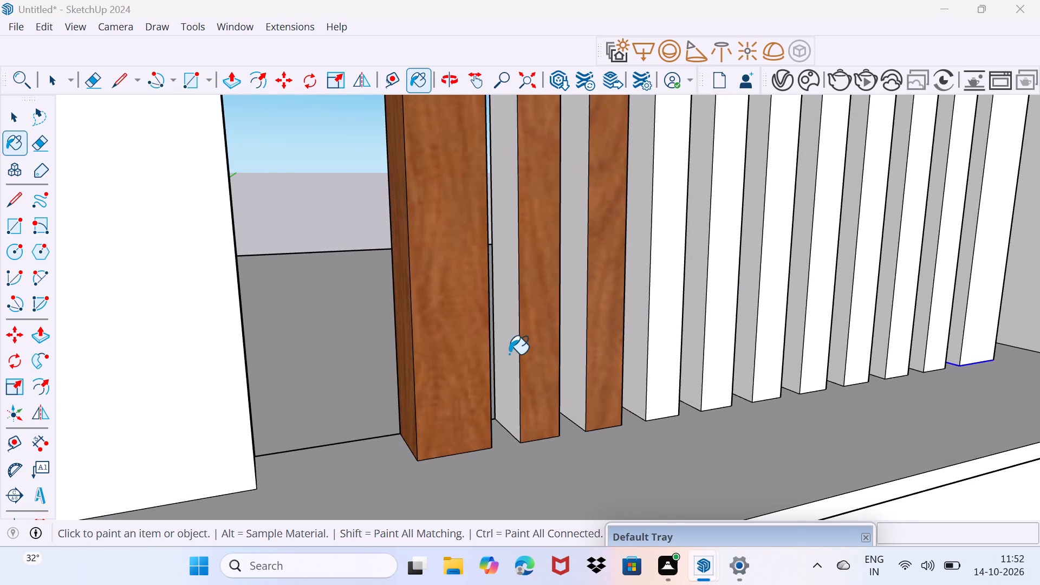
pyautogui.click(509, 354)
pyautogui.click(574, 337)
pyautogui.moveTo(603, 333); pyautogui.dragTo(401, 368, button='middle')
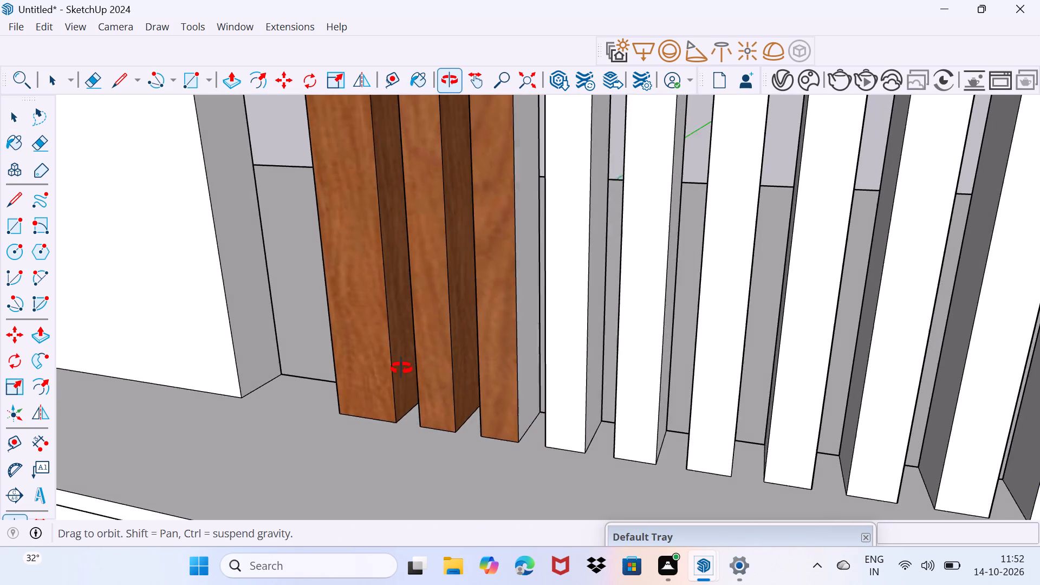
pyautogui.moveTo(401, 368); pyautogui.dragTo(445, 367, button='middle')
pyautogui.click(540, 348)
pyautogui.click(585, 344)
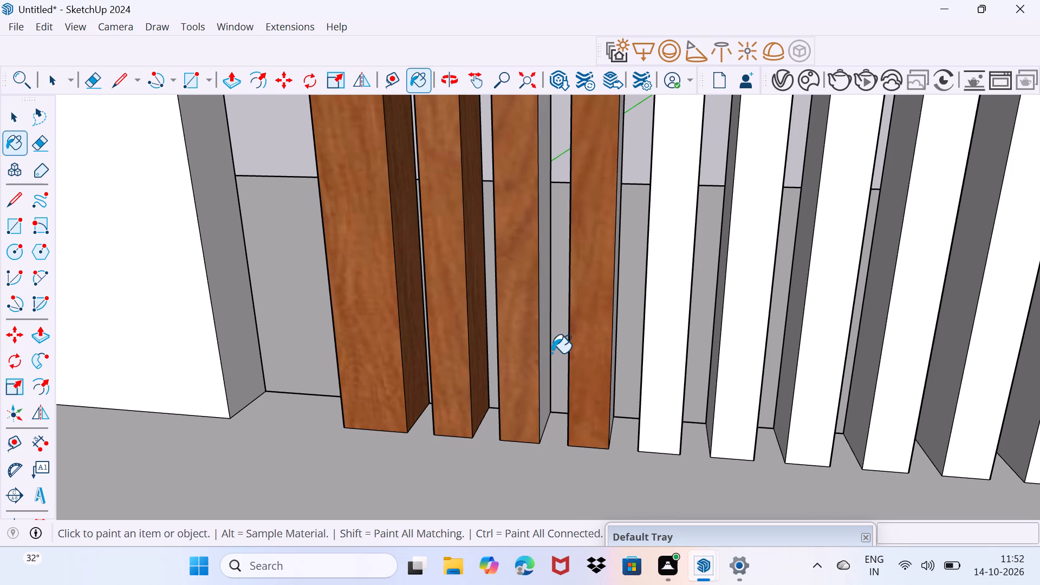
pyautogui.scroll(5, 547, 359)
pyautogui.click(540, 360)
# Paint the panel-facing sides of the fourth and fifth slats and the front of the fifth slat with the same wood.
pyautogui.scroll(-5, 562, 359)
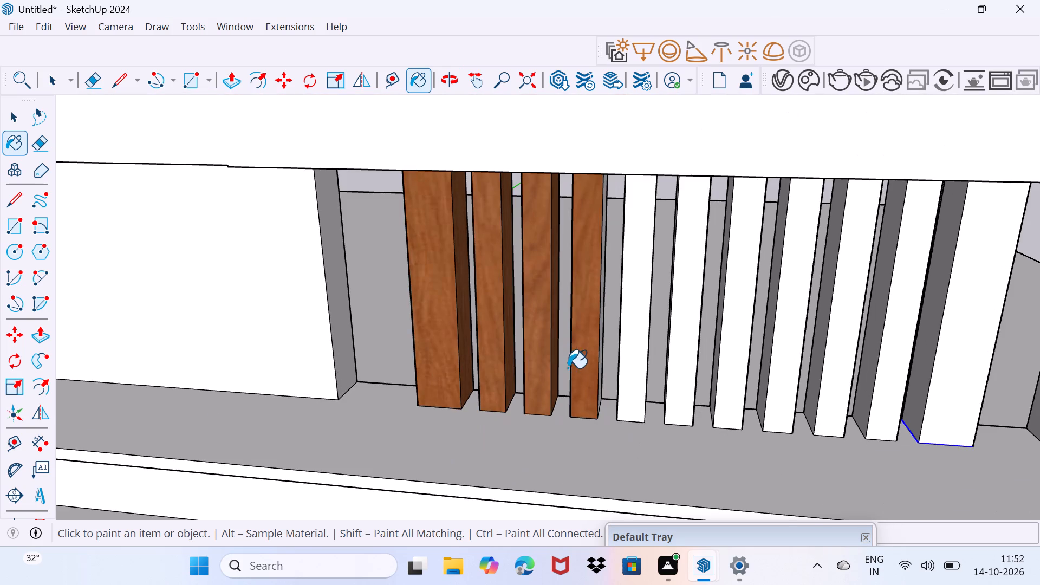
pyautogui.moveTo(568, 368); pyautogui.dragTo(679, 353, button='middle')
pyautogui.scroll(3, 586, 366)
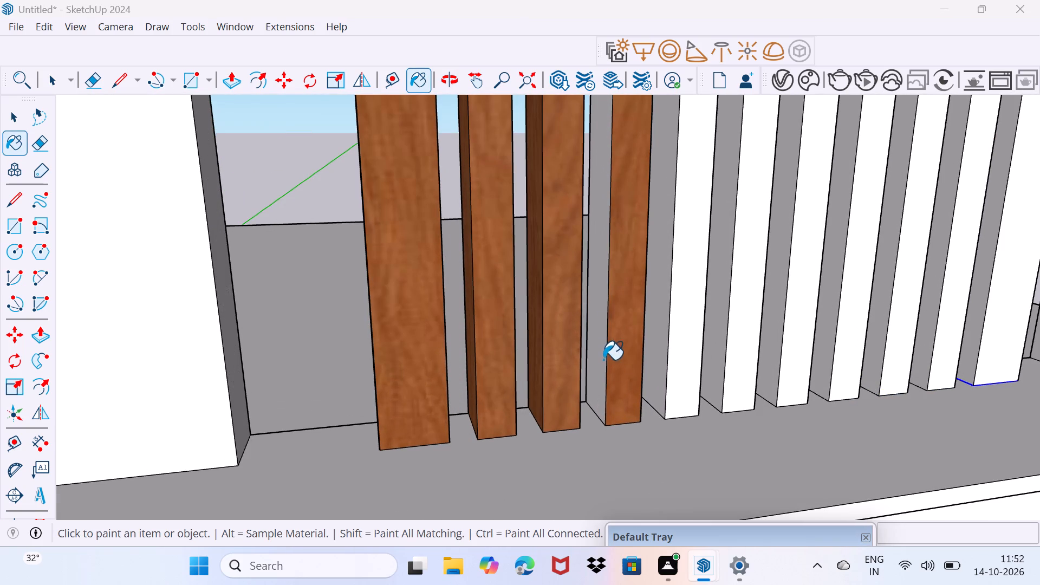
pyautogui.click(598, 359)
pyautogui.click(660, 339)
pyautogui.click(678, 337)
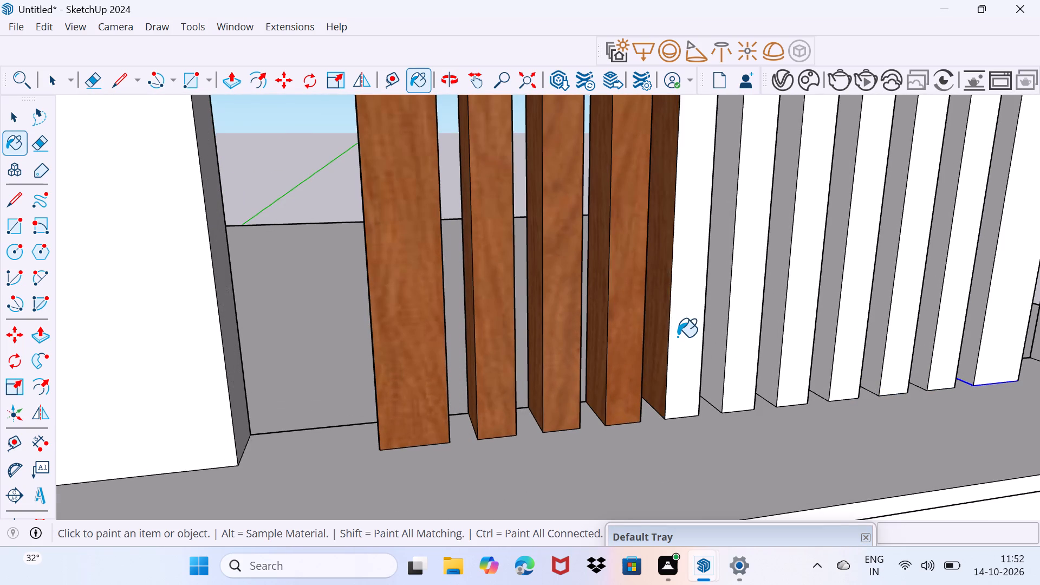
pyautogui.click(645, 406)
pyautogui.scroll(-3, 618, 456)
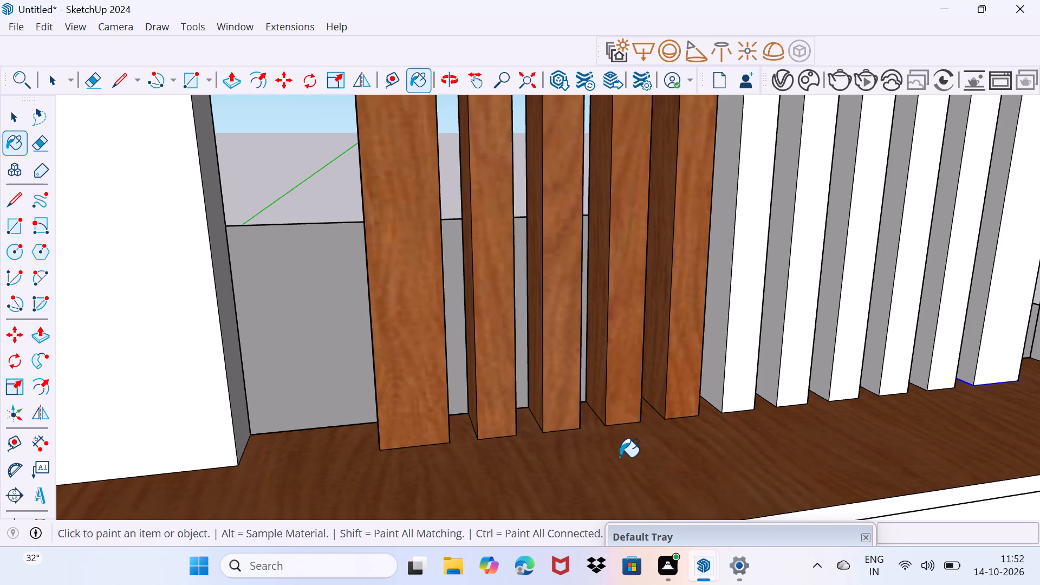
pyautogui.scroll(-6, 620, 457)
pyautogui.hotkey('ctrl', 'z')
# Paint the sixth slat's front and both sides, plus the far sides of the fourth and fifth slats, with the same wood.
pyautogui.scroll(9, 631, 420)
pyautogui.click(690, 402)
pyautogui.click(727, 392)
pyautogui.moveTo(739, 383); pyautogui.dragTo(569, 425, button='middle')
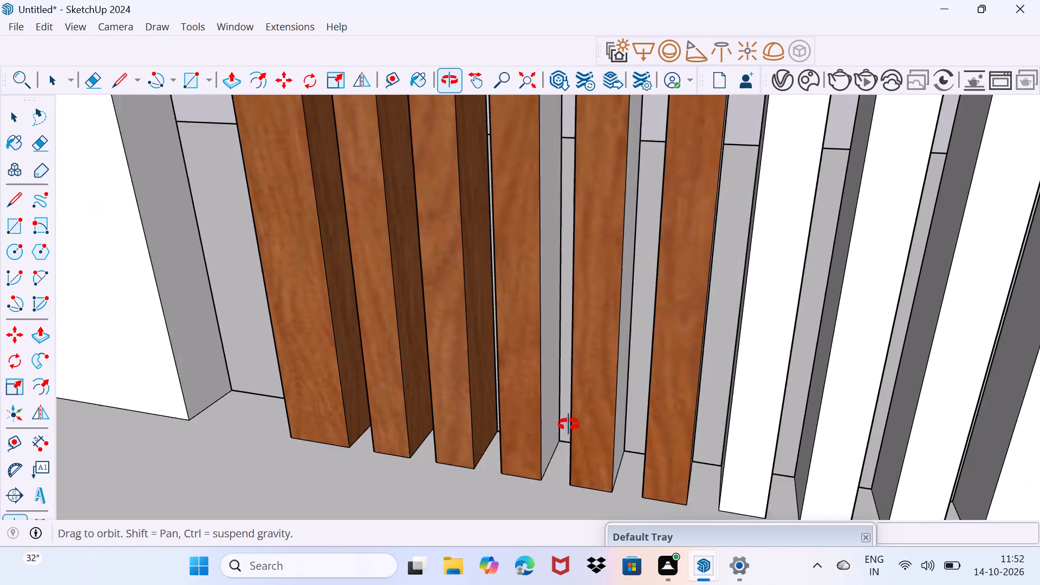
pyautogui.moveTo(569, 425); pyautogui.dragTo(543, 427, button='middle')
pyautogui.click(526, 389)
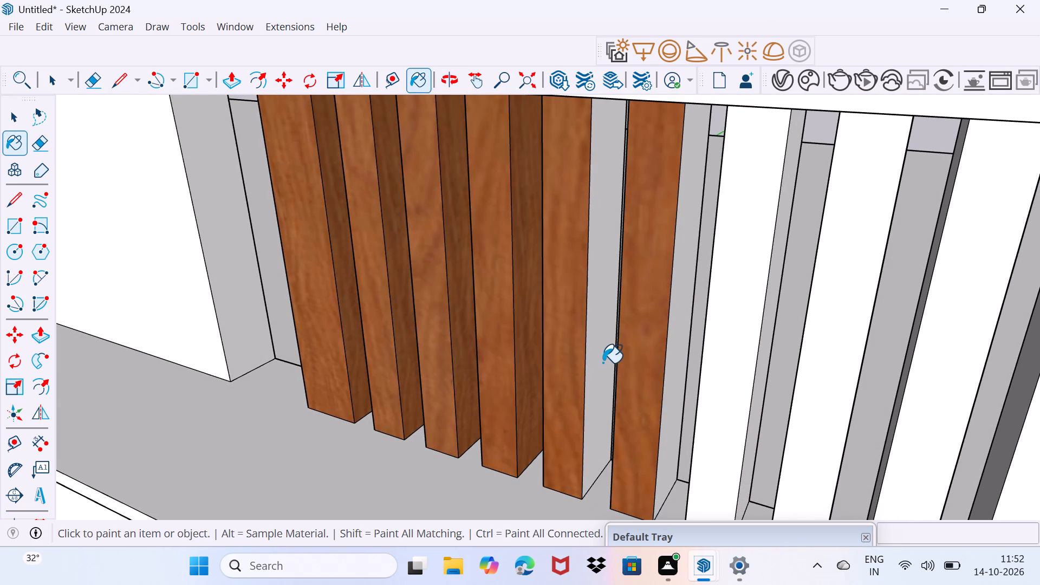
pyautogui.click(603, 363)
pyautogui.click(682, 344)
# Paint the seventh slat's panel-facing side and the fronts of the seventh through tenth slats with the same wood.
pyautogui.moveTo(669, 387); pyautogui.dragTo(819, 377, button='middle')
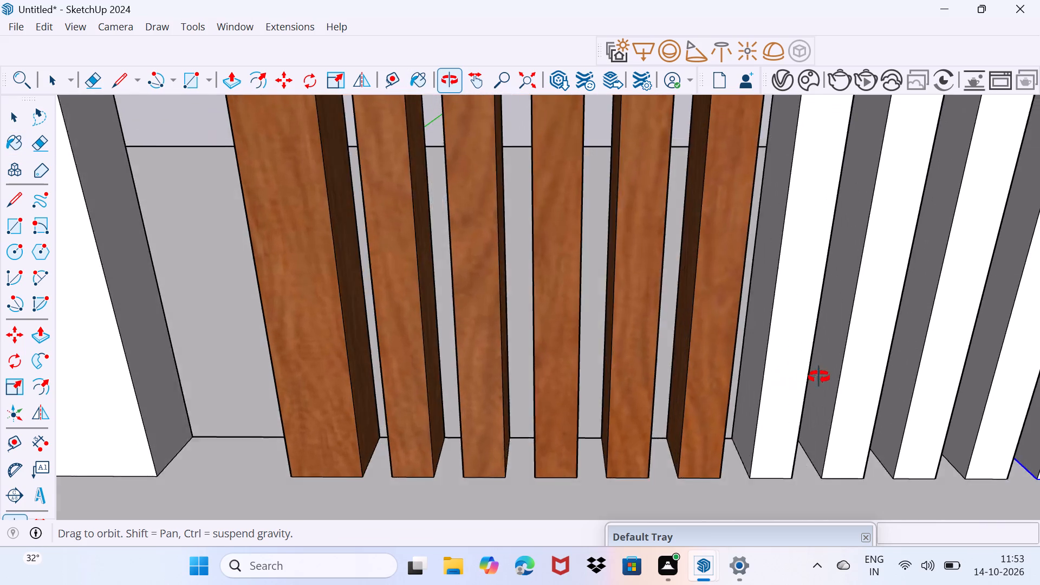
pyautogui.moveTo(819, 377); pyautogui.dragTo(834, 372, button='middle')
pyautogui.click(762, 360)
pyautogui.click(794, 348)
pyautogui.moveTo(855, 350); pyautogui.dragTo(860, 350)
pyautogui.click(936, 348)
pyautogui.click(1003, 343)
# Paint the far sides of the seventh through tenth slats with the same wood.
pyautogui.moveTo(1003, 341); pyautogui.dragTo(900, 370, button='middle')
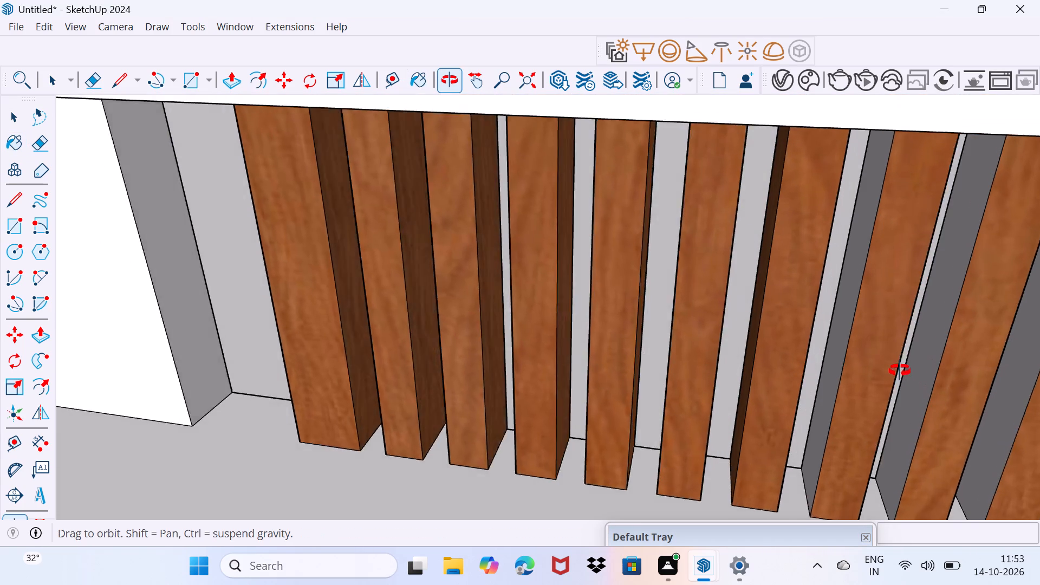
pyautogui.moveTo(900, 370); pyautogui.dragTo(897, 370, button='middle')
pyautogui.scroll(-8, 898, 370)
pyautogui.moveTo(955, 402); pyautogui.dragTo(710, 342, button='middle')
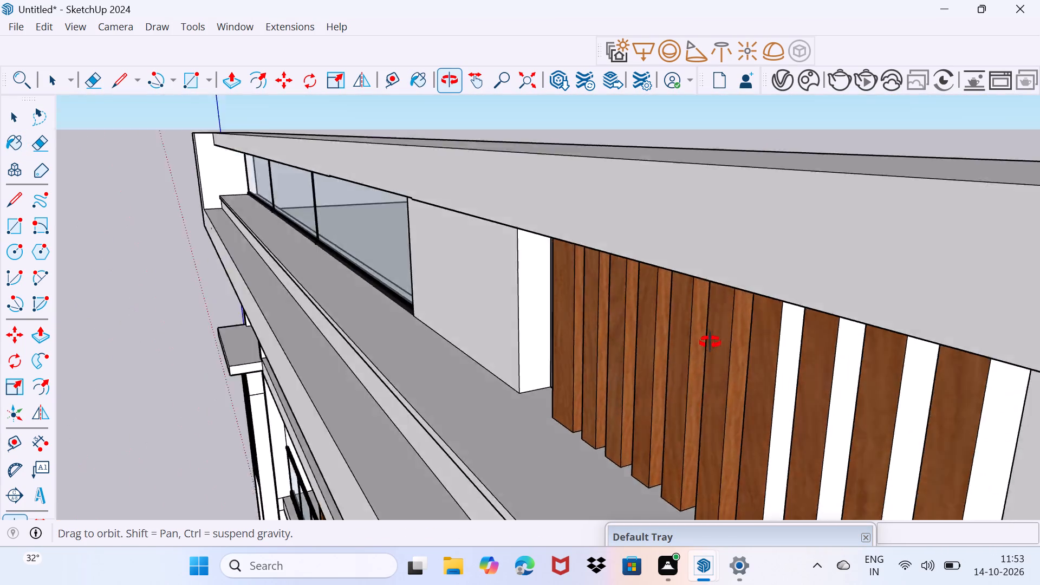
pyautogui.moveTo(710, 342); pyautogui.dragTo(587, 269, button='middle')
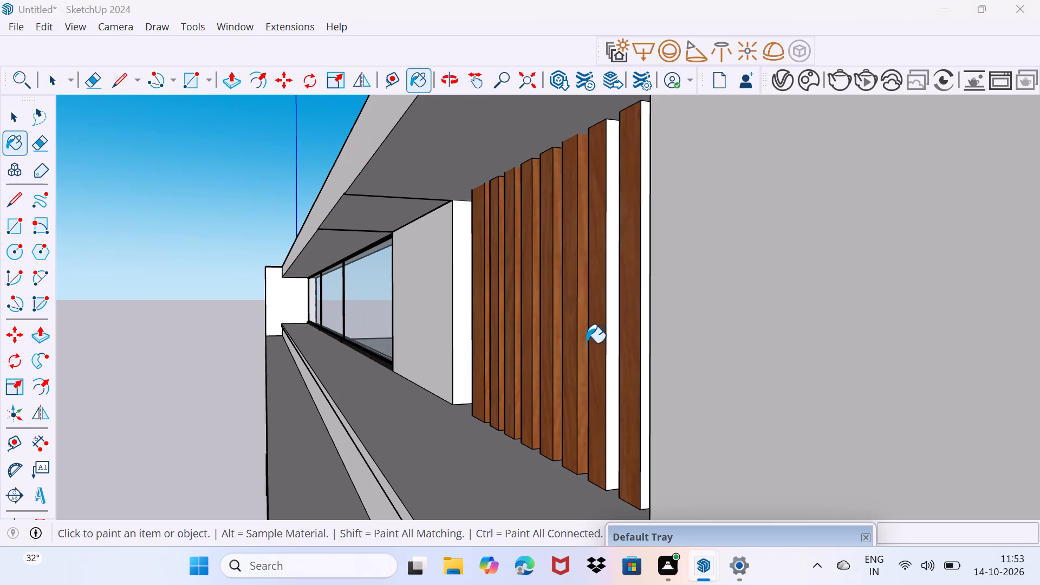
pyautogui.moveTo(589, 346); pyautogui.dragTo(641, 327, button='middle')
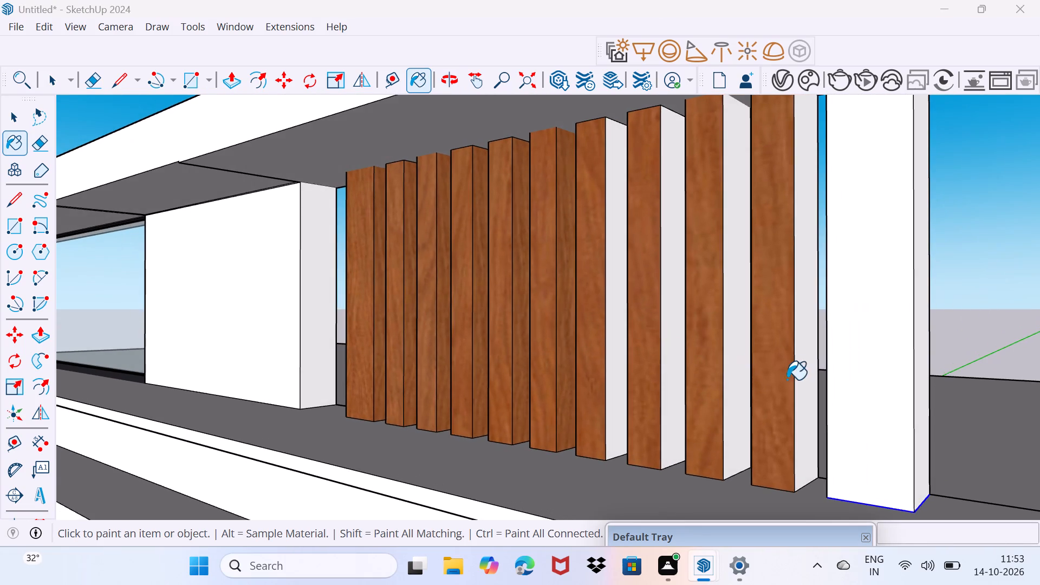
pyautogui.scroll(3, 791, 380)
pyautogui.click(810, 378)
pyautogui.click(717, 375)
pyautogui.click(629, 362)
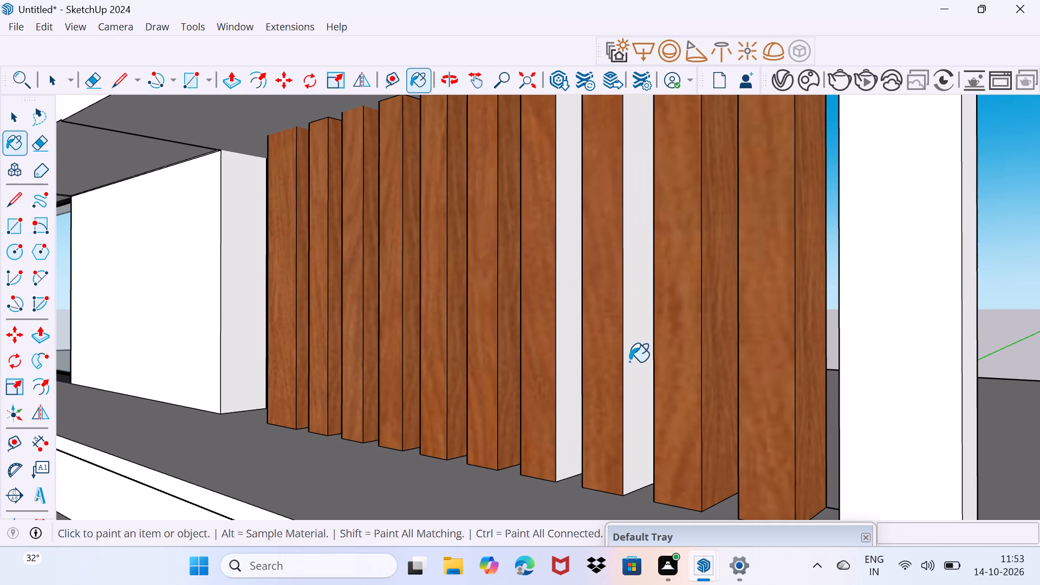
pyautogui.click(557, 368)
# Paint the panel-facing sides of the eighth, ninth and tenth slats with the same wood.
pyautogui.moveTo(594, 388); pyautogui.dragTo(866, 363, button='middle')
pyautogui.click(837, 375)
pyautogui.click(787, 381)
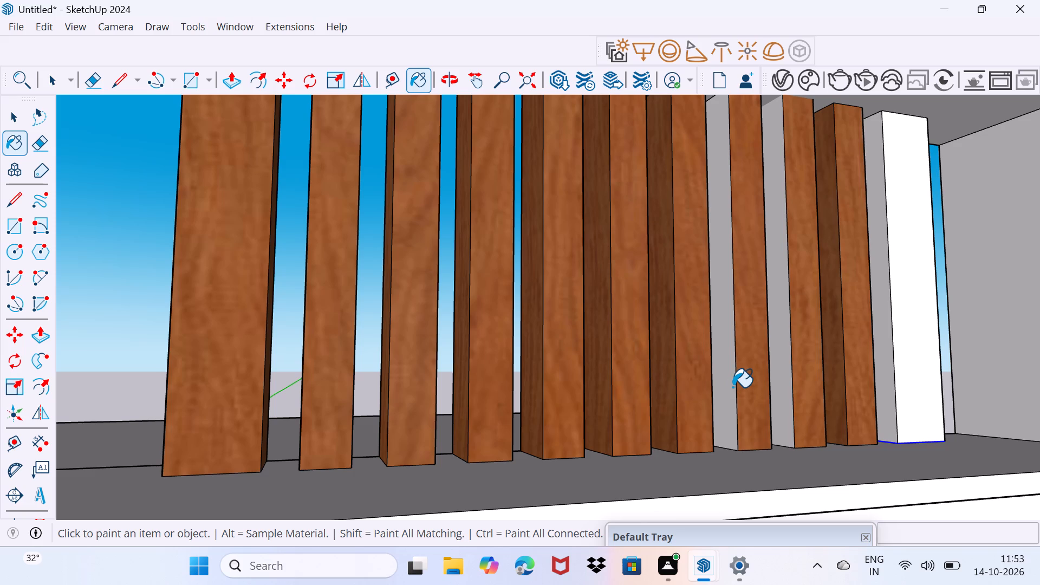
pyautogui.click(733, 387)
pyautogui.press('space')
# Select the current reddish-brown wood again and paint the front face of the last, wide white slat.
pyautogui.moveTo(777, 393); pyautogui.dragTo(560, 447, button='middle')
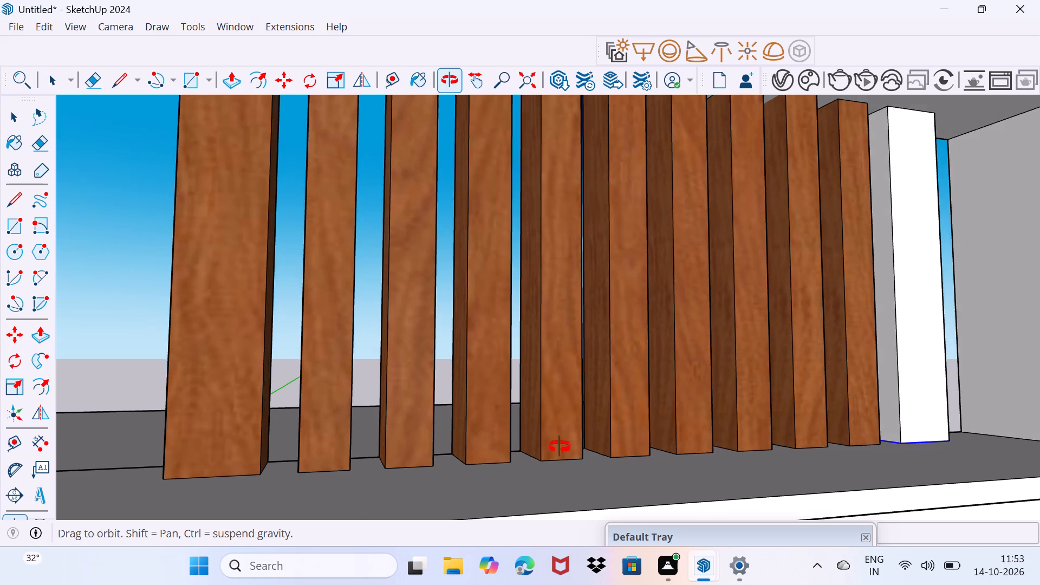
pyautogui.moveTo(560, 447); pyautogui.dragTo(680, 445, button='middle')
pyautogui.moveTo(708, 469); pyautogui.dragTo(739, 438)
pyautogui.scroll(-2, 743, 437)
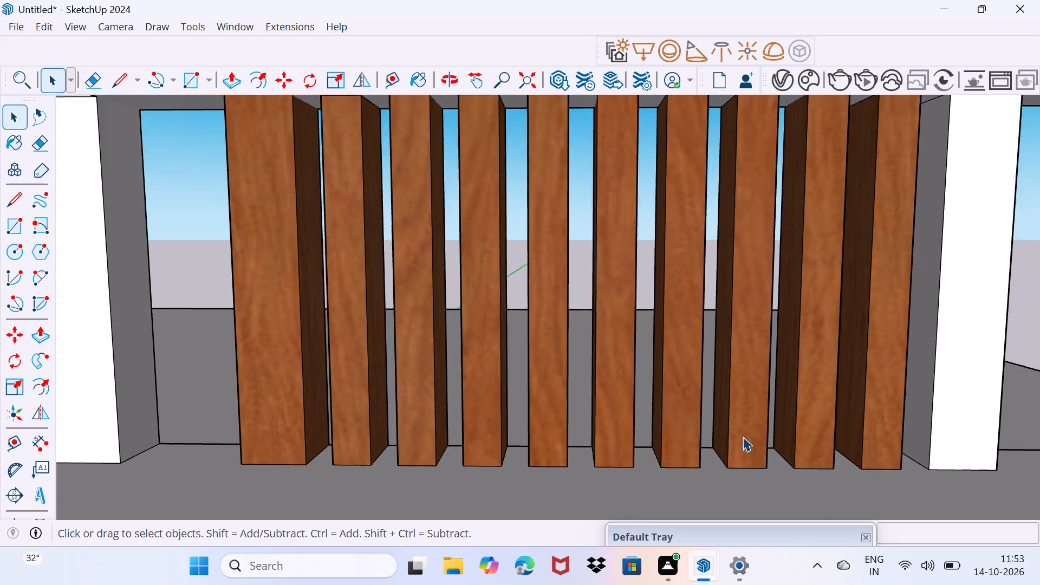
pyautogui.scroll(-6, 743, 437)
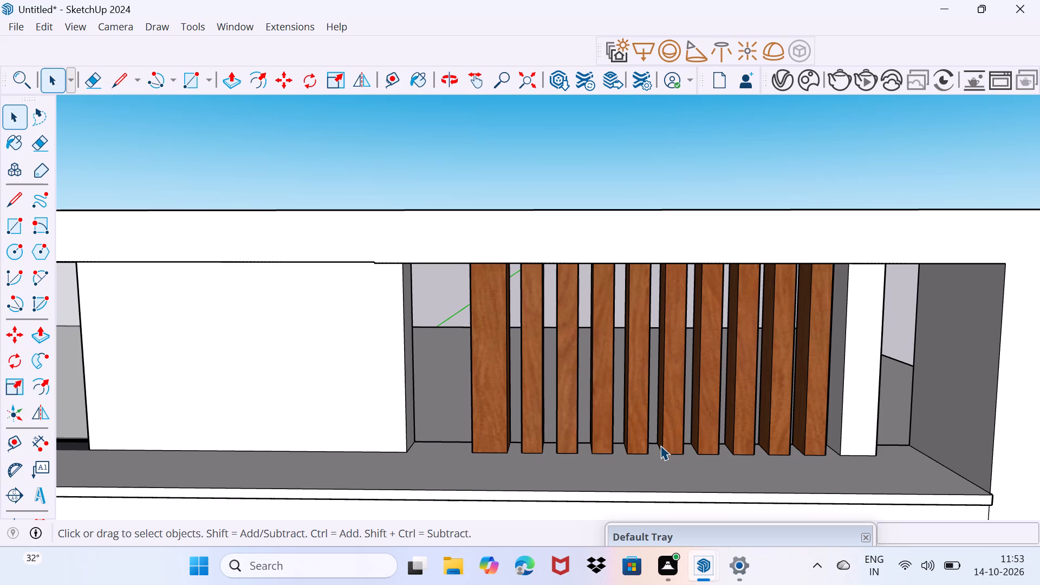
pyautogui.scroll(-2, 684, 468)
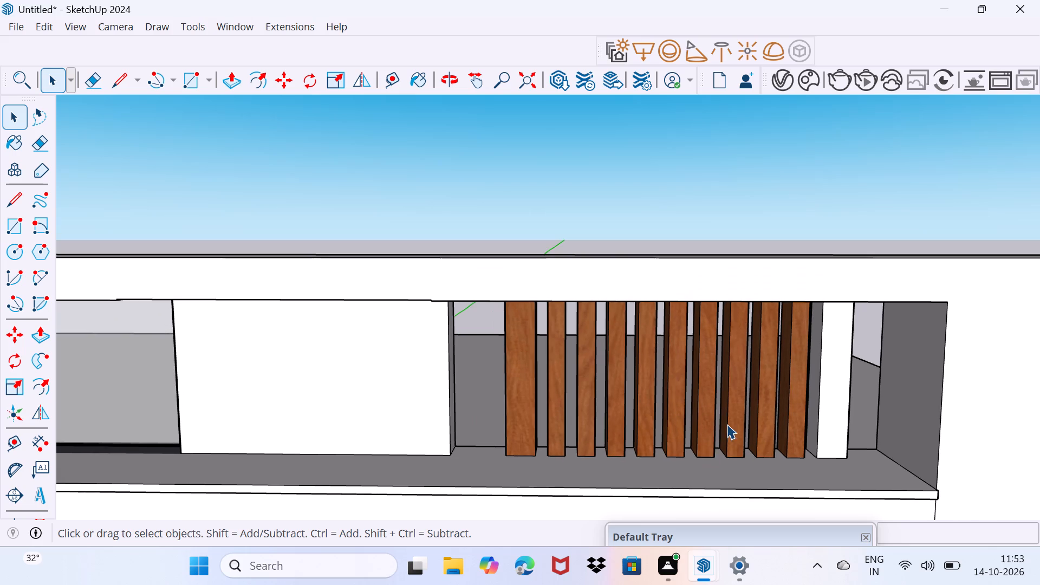
pyautogui.moveTo(727, 424); pyautogui.dragTo(639, 414, button='middle')
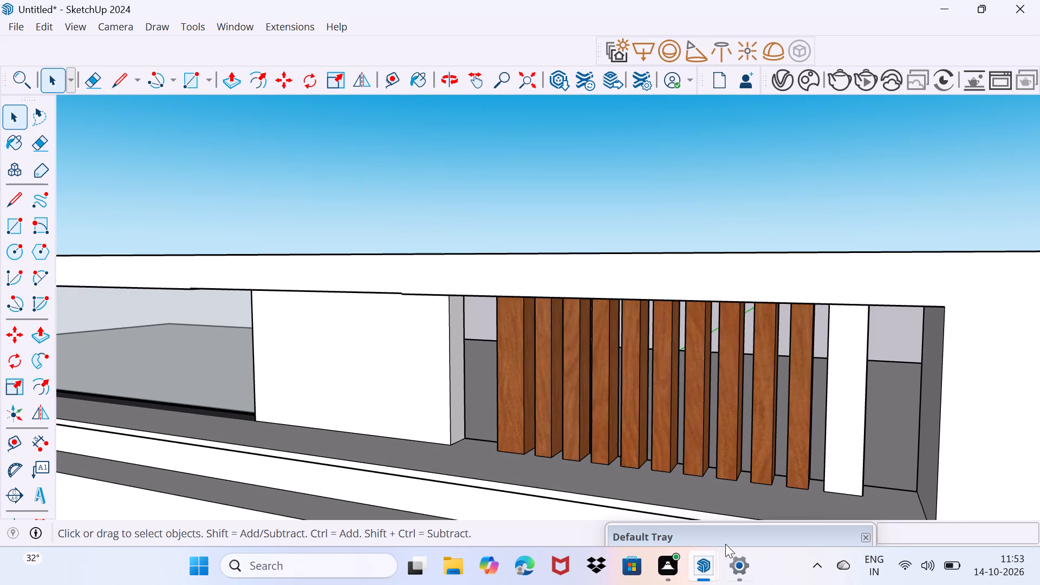
pyautogui.moveTo(730, 539); pyautogui.dragTo(782, 469)
pyautogui.click(698, 504)
pyautogui.moveTo(791, 472); pyautogui.dragTo(784, 528)
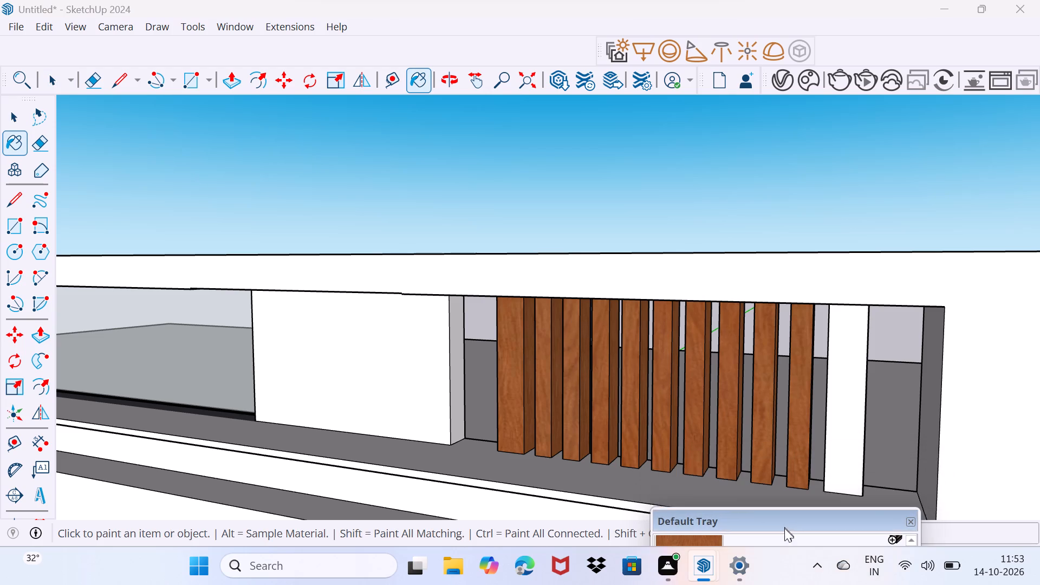
pyautogui.moveTo(784, 528); pyautogui.dragTo(784, 538)
pyautogui.click(848, 443)
pyautogui.moveTo(827, 457); pyautogui.dragTo(918, 460, button='middle')
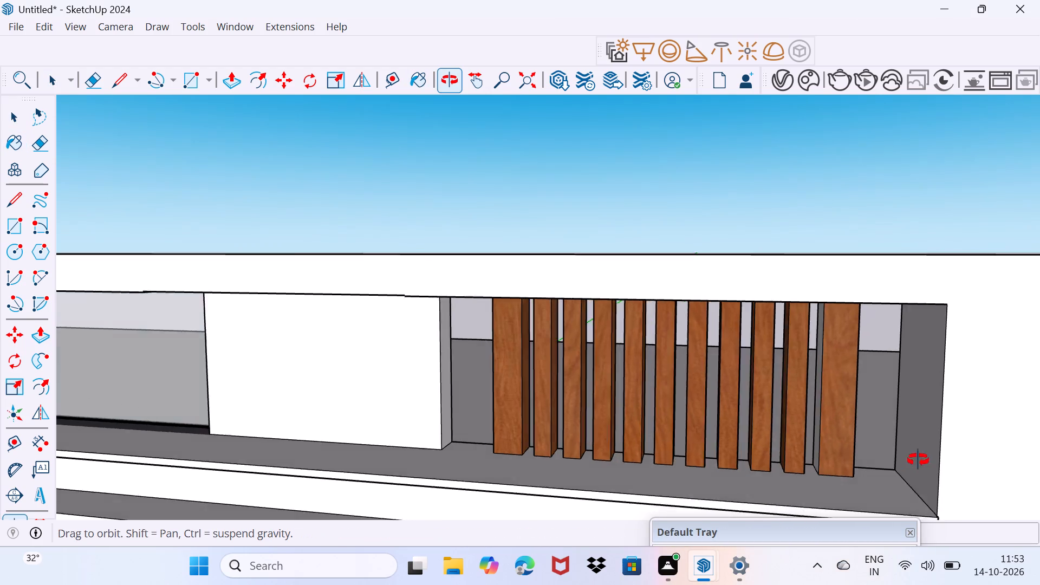
# Paint both side faces of the last, wide slat with the same reddish-brown wood.
pyautogui.moveTo(918, 460); pyautogui.dragTo(942, 459, button='middle')
pyautogui.scroll(3, 812, 433)
pyautogui.click(795, 425)
pyautogui.moveTo(844, 415); pyautogui.dragTo(717, 425, button='middle')
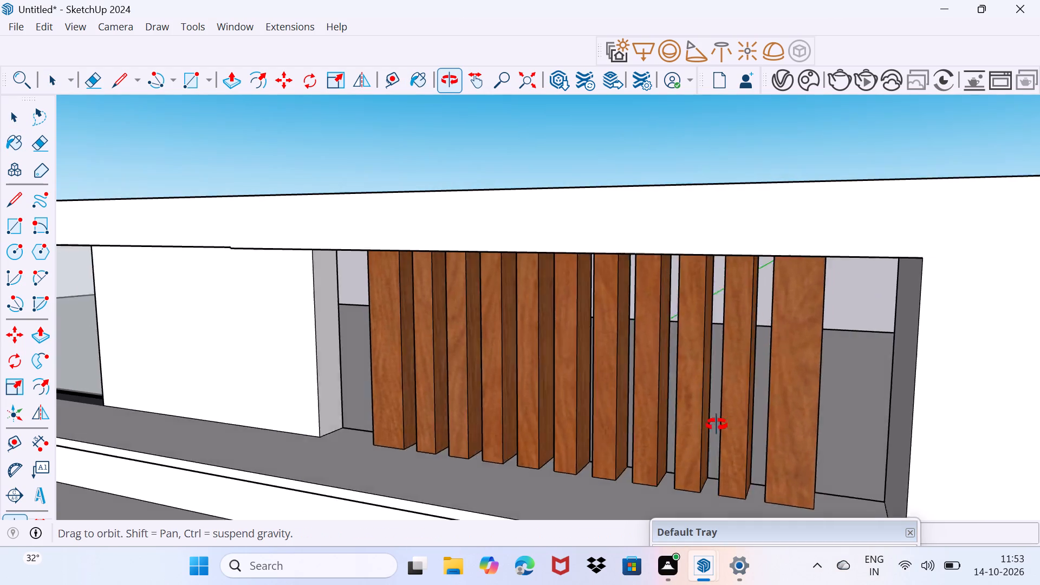
pyautogui.moveTo(717, 425); pyautogui.dragTo(665, 425, button='middle')
pyautogui.click(775, 434)
pyautogui.scroll(-4, 785, 423)
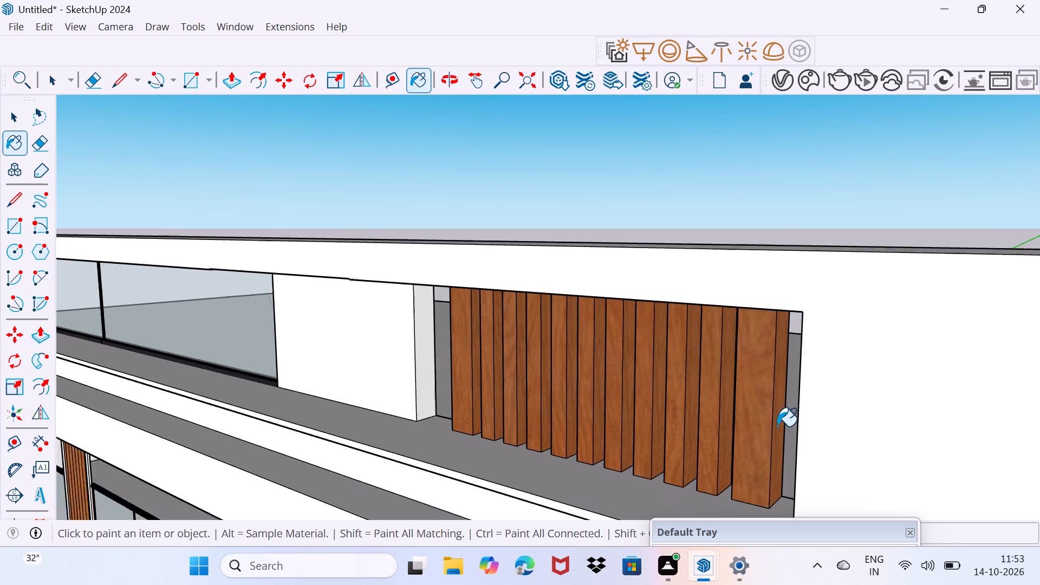
pyautogui.scroll(-4, 777, 426)
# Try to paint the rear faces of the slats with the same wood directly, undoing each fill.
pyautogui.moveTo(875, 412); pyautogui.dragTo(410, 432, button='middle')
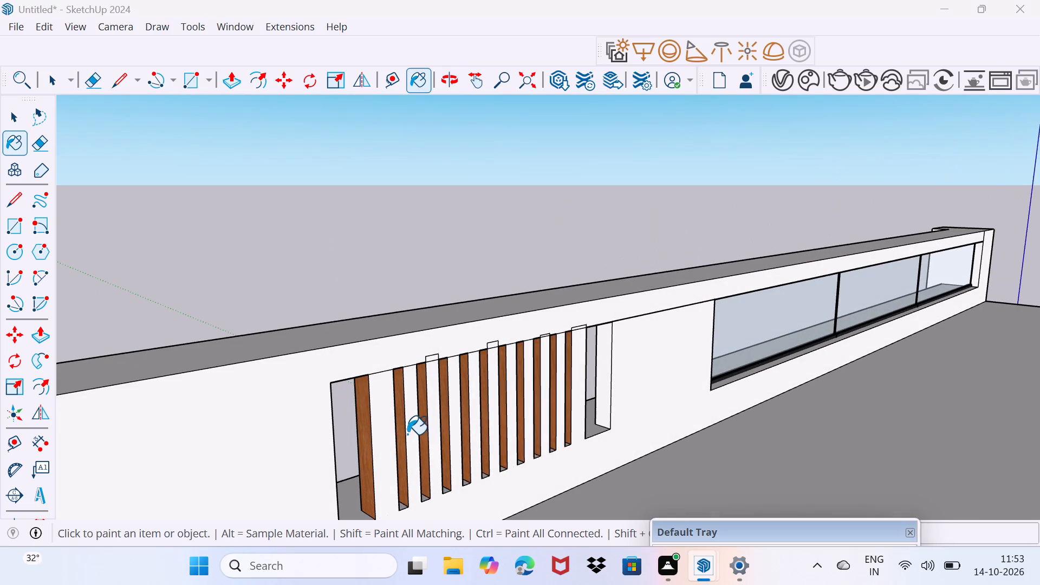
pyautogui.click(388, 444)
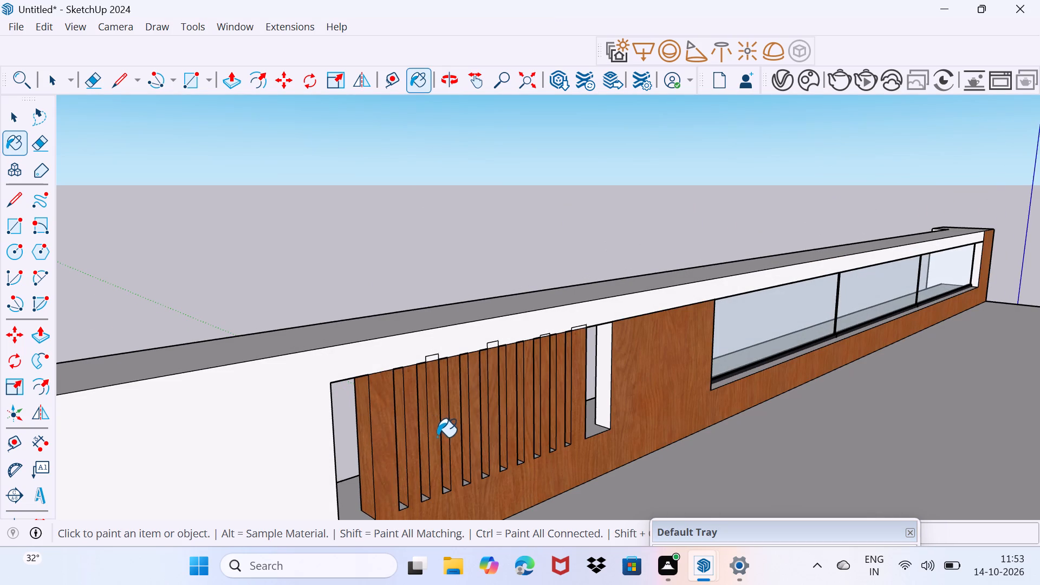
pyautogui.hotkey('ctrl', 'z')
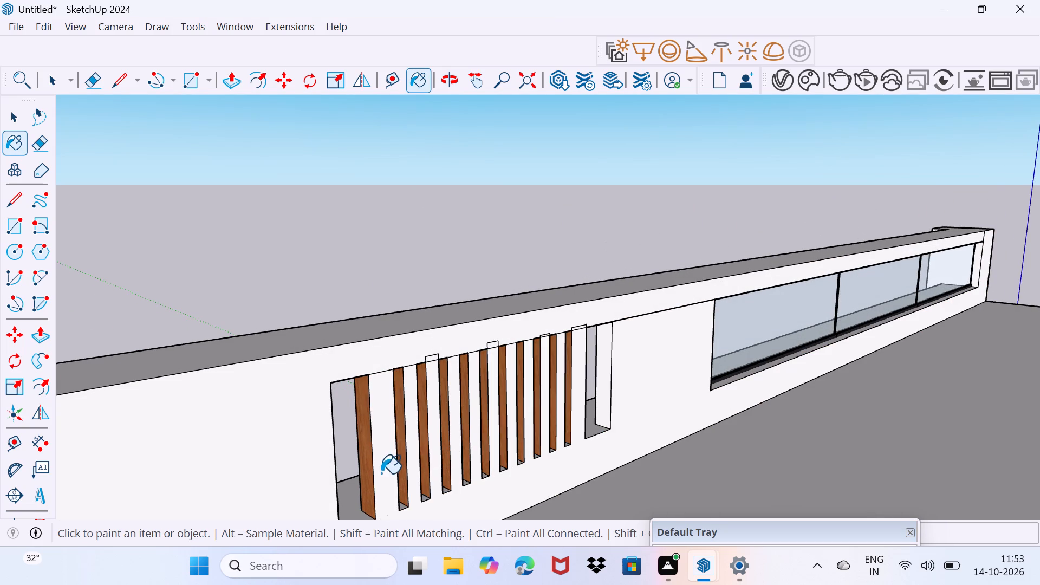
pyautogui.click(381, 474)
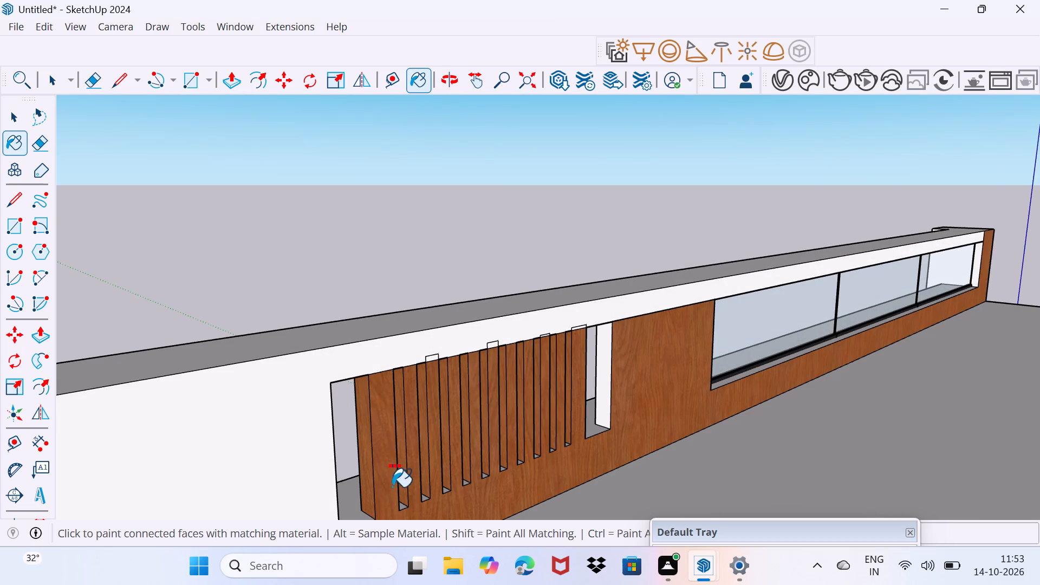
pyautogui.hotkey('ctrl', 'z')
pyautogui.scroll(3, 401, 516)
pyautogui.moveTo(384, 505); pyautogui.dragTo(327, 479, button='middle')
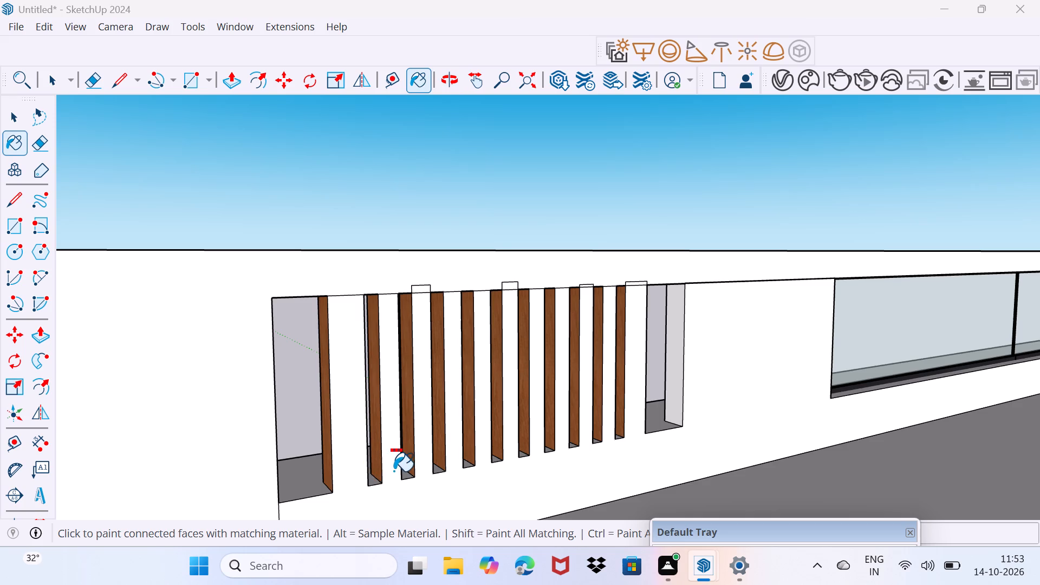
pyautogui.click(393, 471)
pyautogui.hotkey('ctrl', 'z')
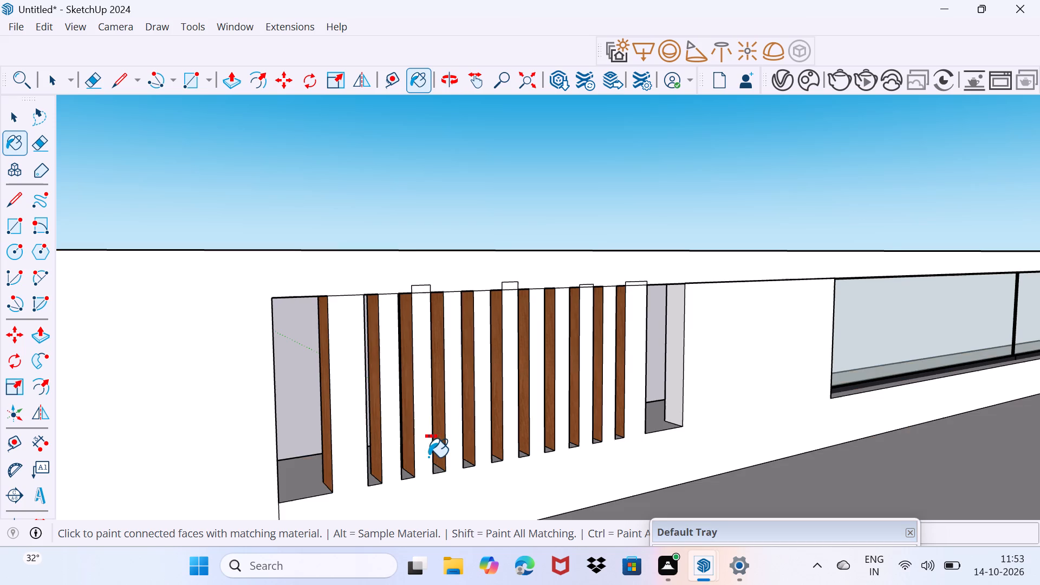
# Draw a line along the slats' bottom ends on the rear side, from the wide slat's outer corner to the opposite end slat's outer corner.
pyautogui.press('l')
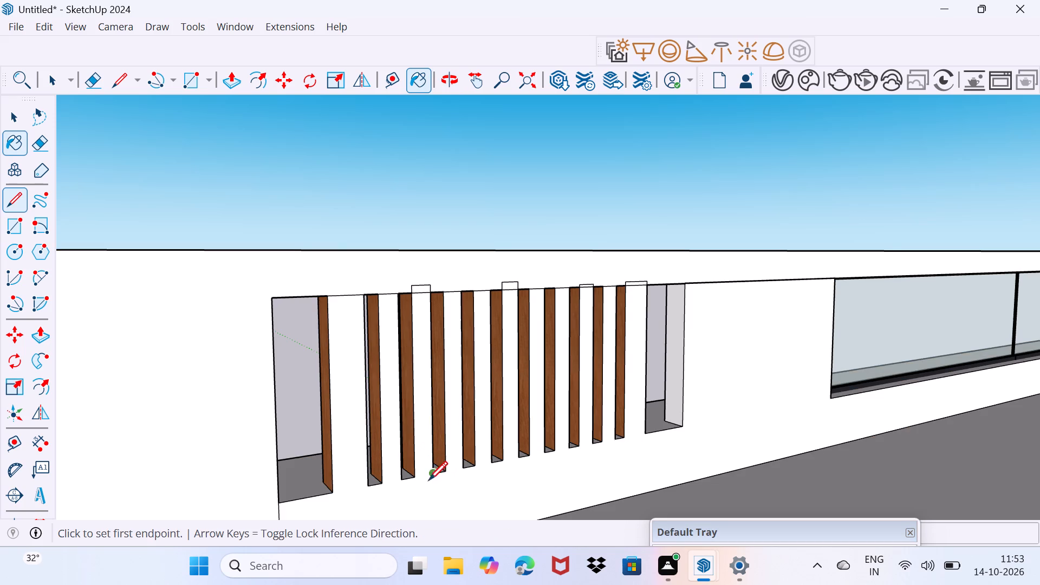
pyautogui.click(332, 497)
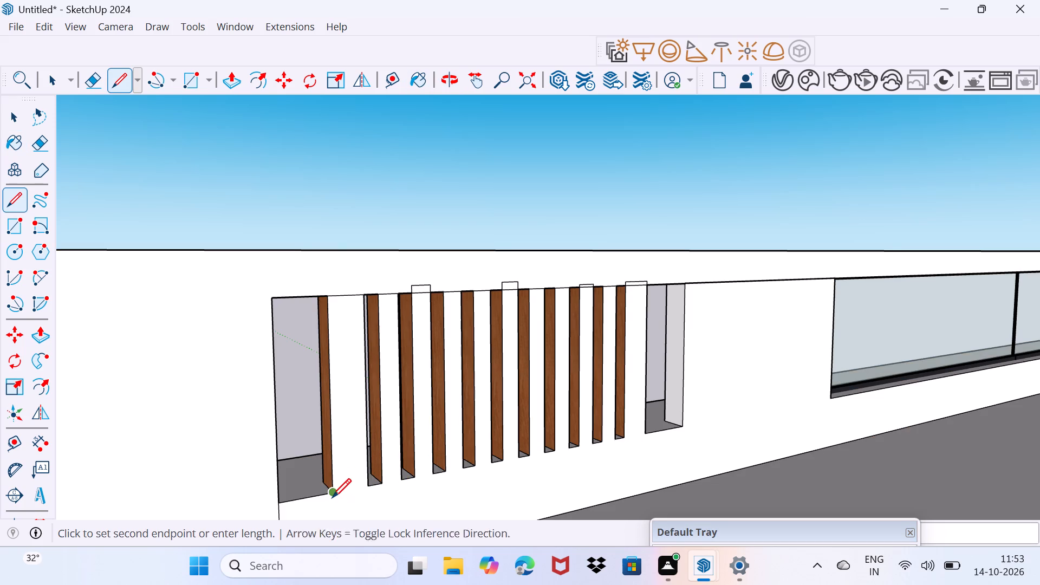
pyautogui.click(647, 435)
pyautogui.press('space')
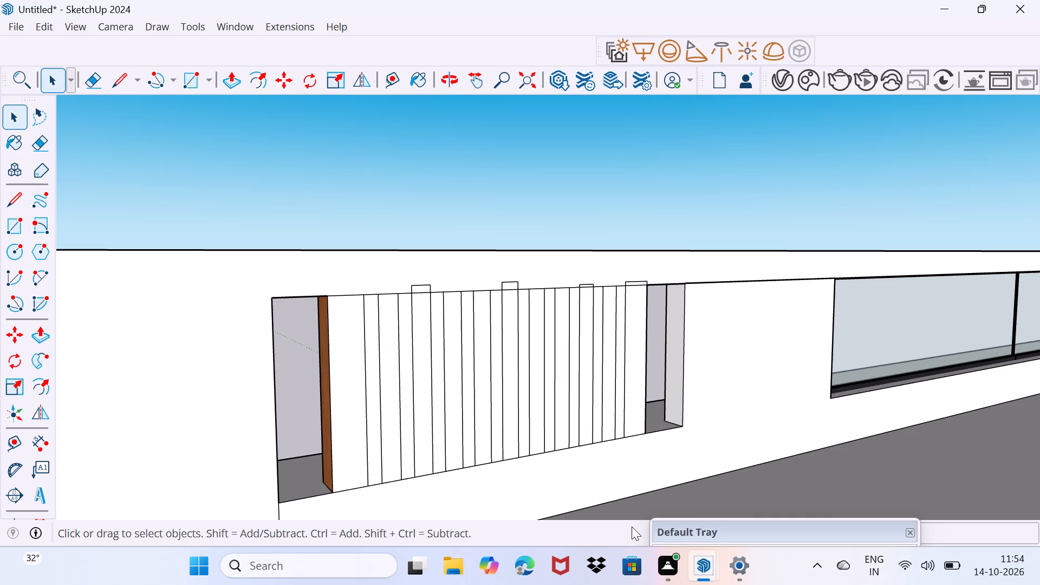
# Select the current reddish-brown wood again and paint the first seven rear strips, starting from the widest slat.
pyautogui.moveTo(684, 530); pyautogui.dragTo(788, 441)
pyautogui.click(781, 481)
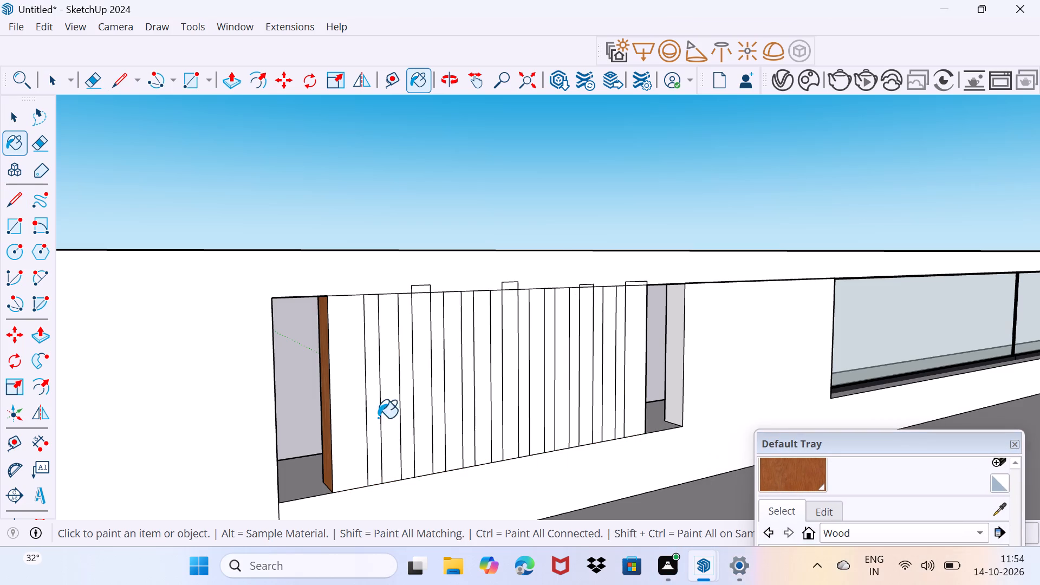
pyautogui.click(351, 417)
pyautogui.click(373, 414)
pyautogui.click(389, 412)
pyautogui.click(408, 409)
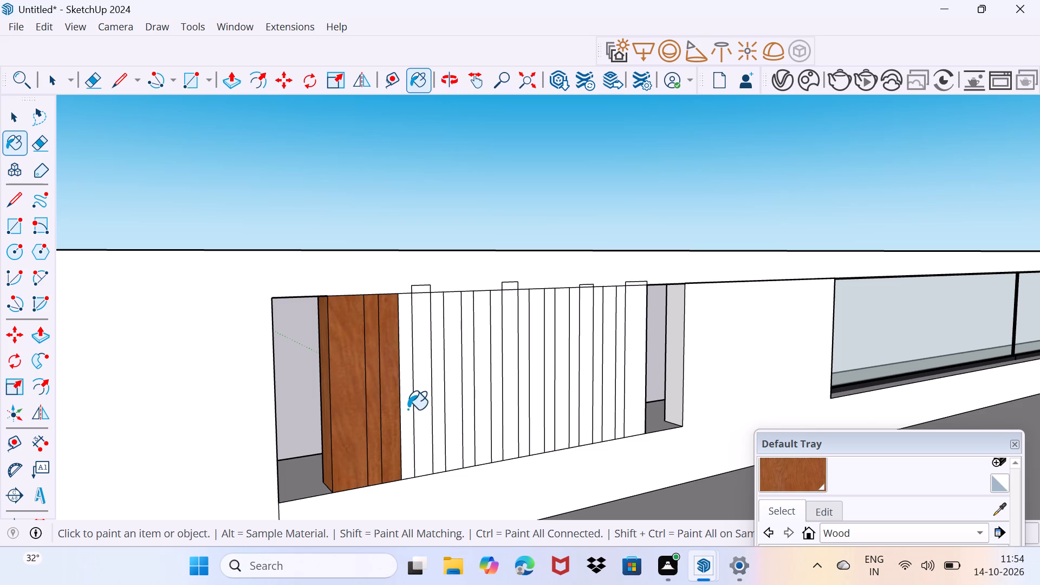
pyautogui.click(430, 402)
pyautogui.click(445, 400)
pyautogui.click(435, 311)
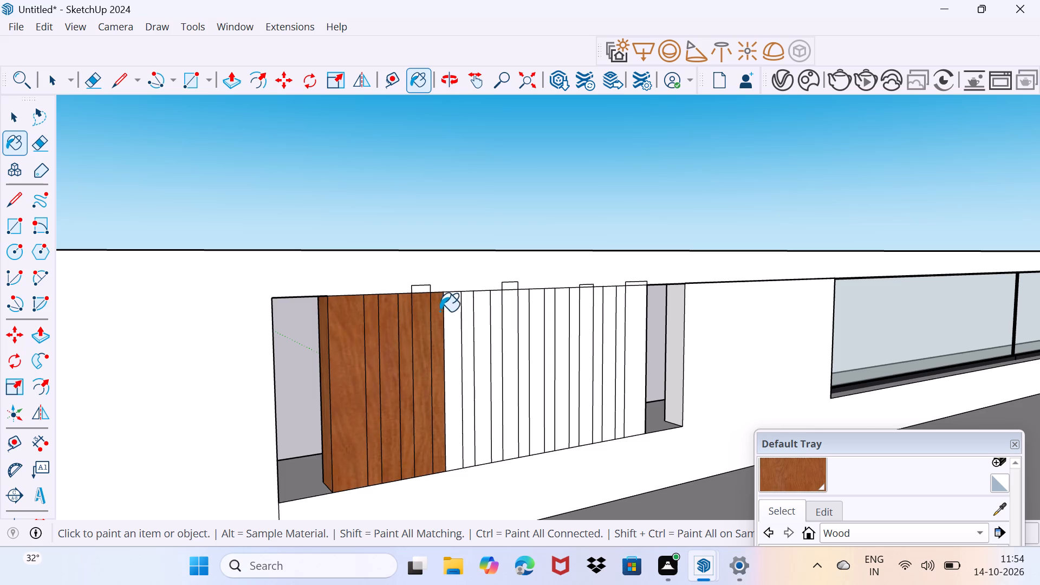
pyautogui.click(458, 324)
pyautogui.moveTo(474, 326); pyautogui.dragTo(569, 323)
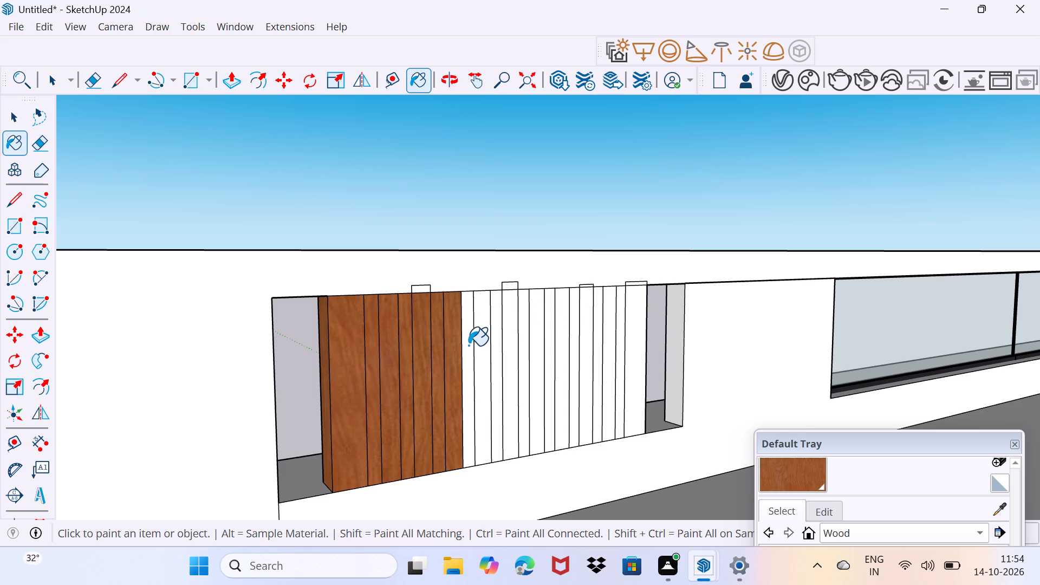
# Paint the remaining rear strips with the same wood, from the eighth strip to the opposite end slat.
pyautogui.click(467, 346)
pyautogui.click(482, 343)
pyautogui.click(495, 340)
pyautogui.click(509, 342)
pyautogui.click(518, 344)
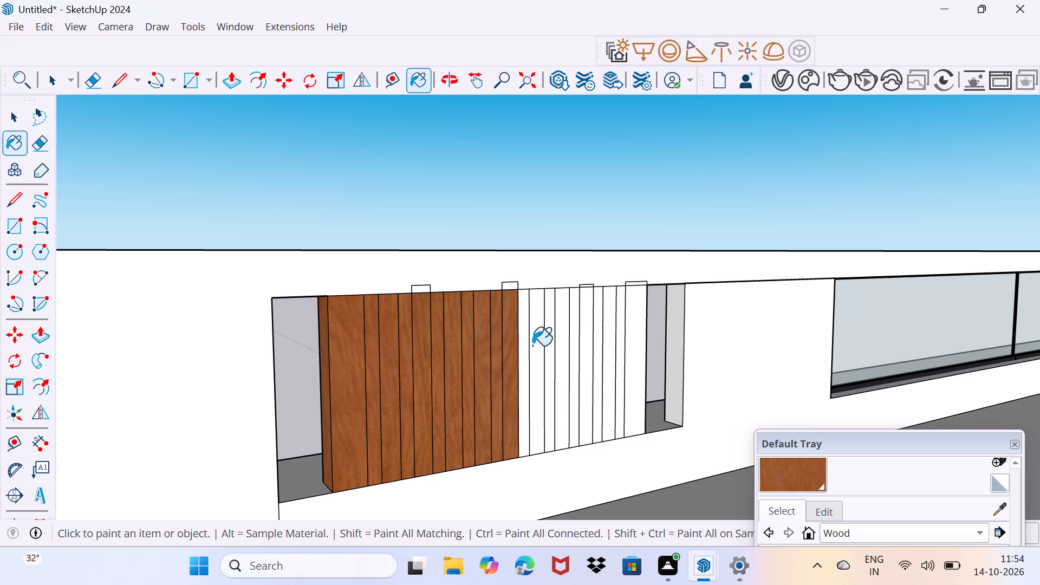
pyautogui.click(528, 346)
pyautogui.click(535, 346)
pyautogui.click(548, 348)
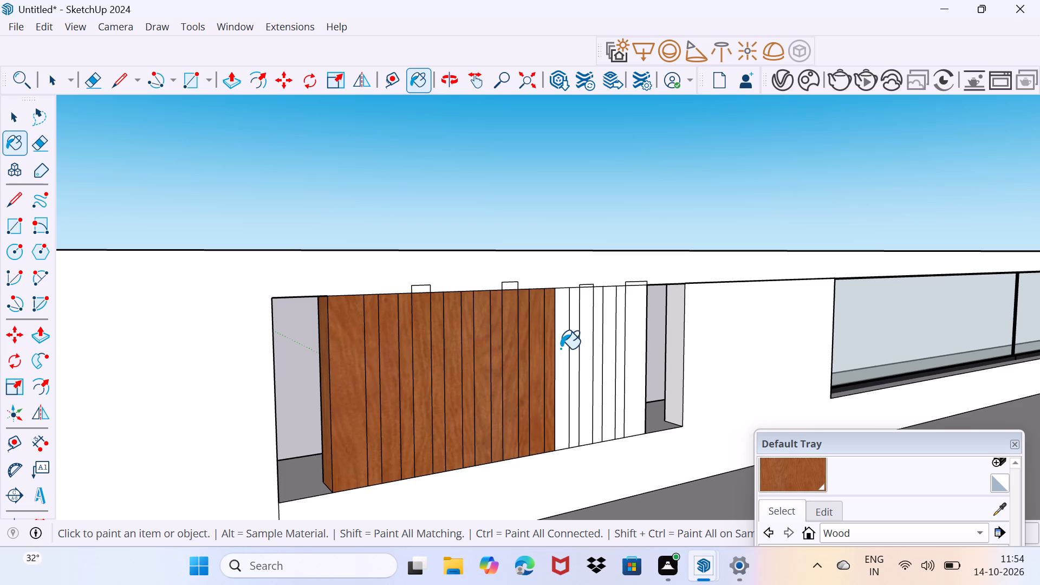
pyautogui.click(561, 349)
pyautogui.click(577, 352)
pyautogui.click(588, 357)
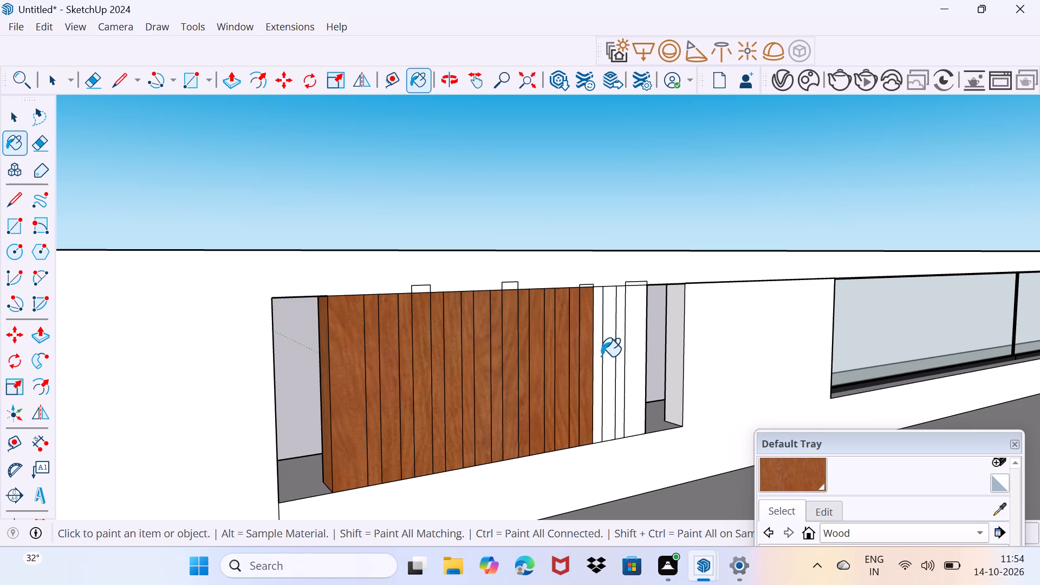
pyautogui.click(601, 356)
pyautogui.click(612, 357)
pyautogui.click(617, 357)
pyautogui.click(631, 354)
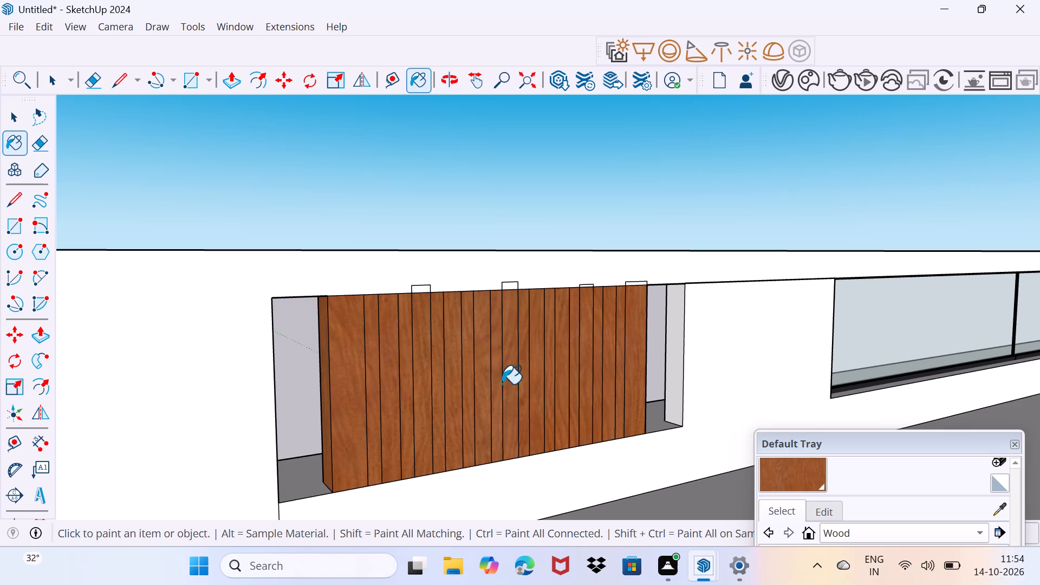
# Erase the two small stray rectangle outlines above the slats nearest the widest slat on the rear side.
pyautogui.moveTo(454, 392); pyautogui.dragTo(960, 374, button='middle')
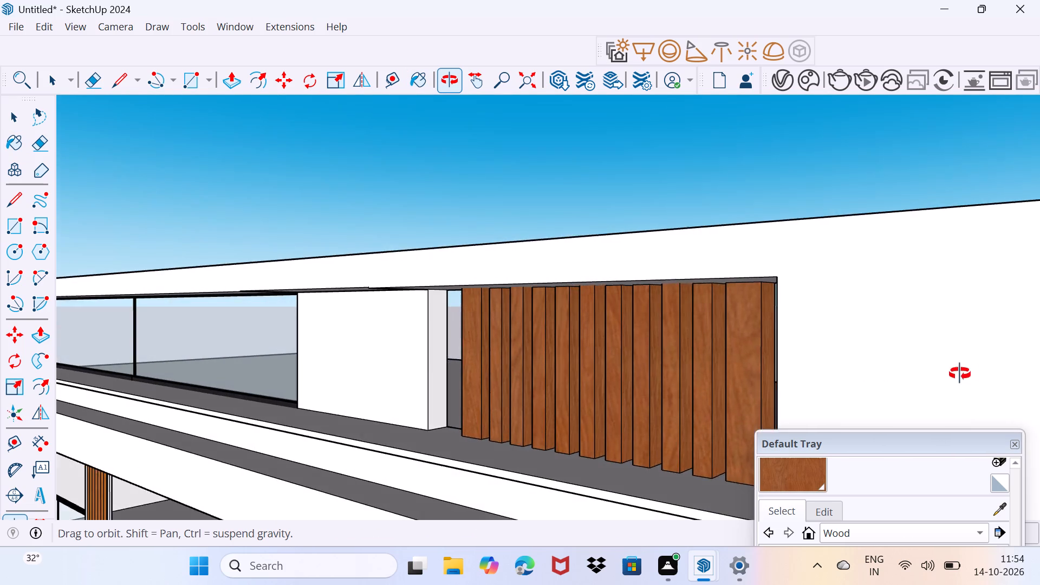
pyautogui.moveTo(960, 374); pyautogui.dragTo(311, 444, button='middle')
pyautogui.scroll(4, 381, 339)
pyautogui.press('space')
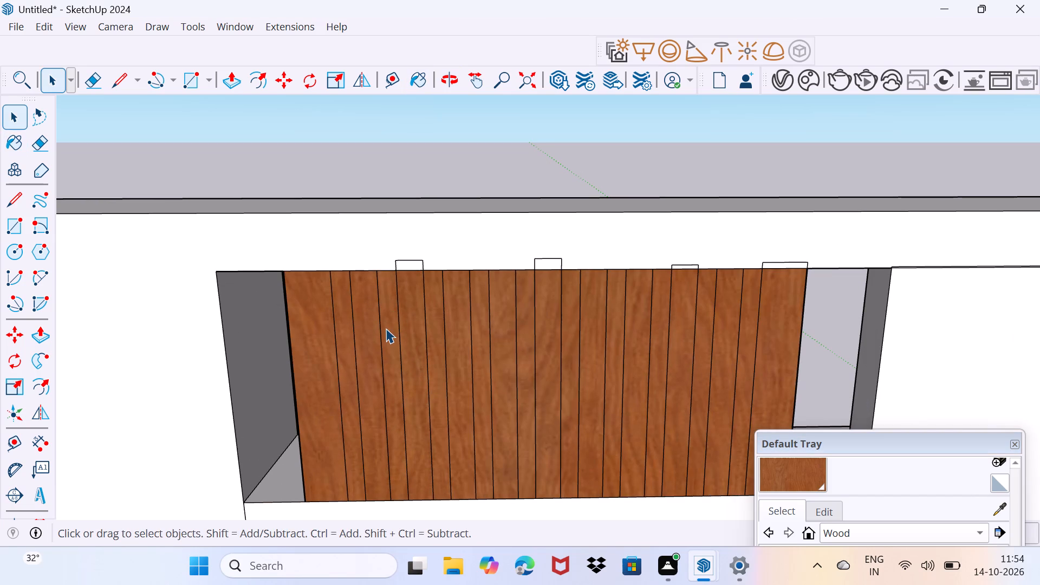
pyautogui.write('E')
pyautogui.click(398, 260)
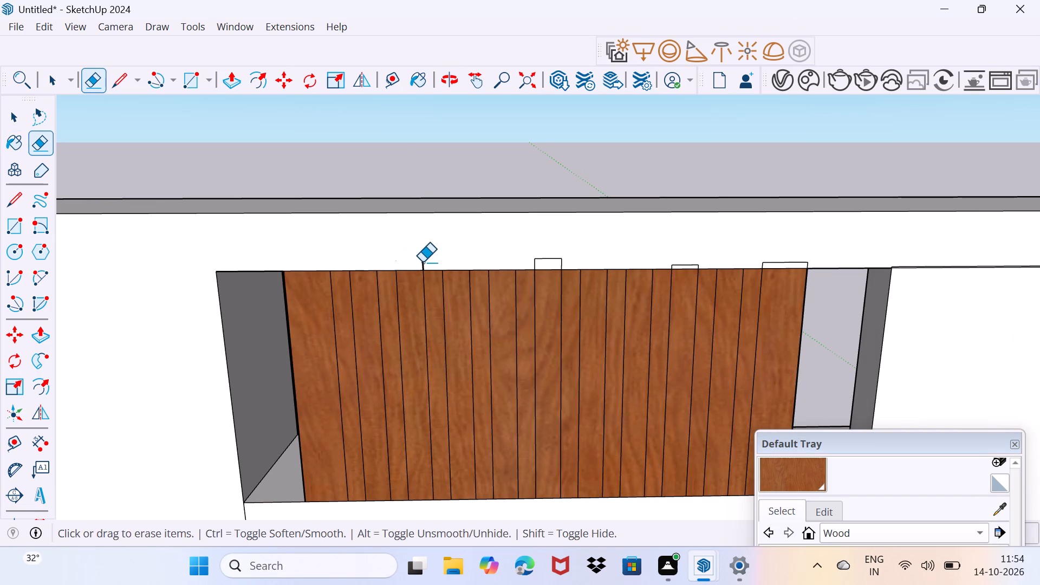
pyautogui.click(422, 262)
pyautogui.click(532, 262)
pyautogui.click(552, 262)
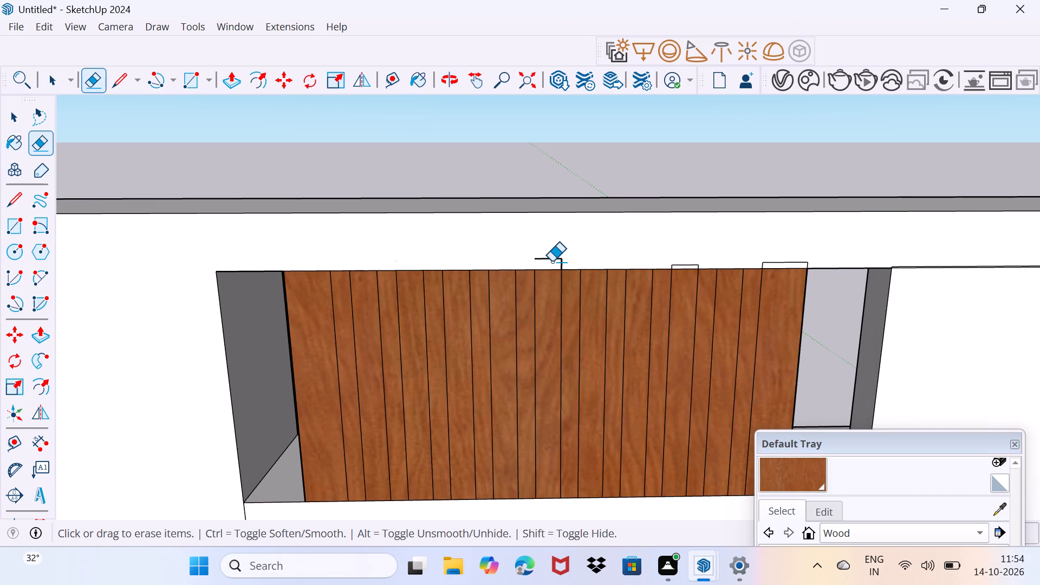
pyautogui.click(554, 256)
pyautogui.click(548, 262)
pyautogui.click(560, 264)
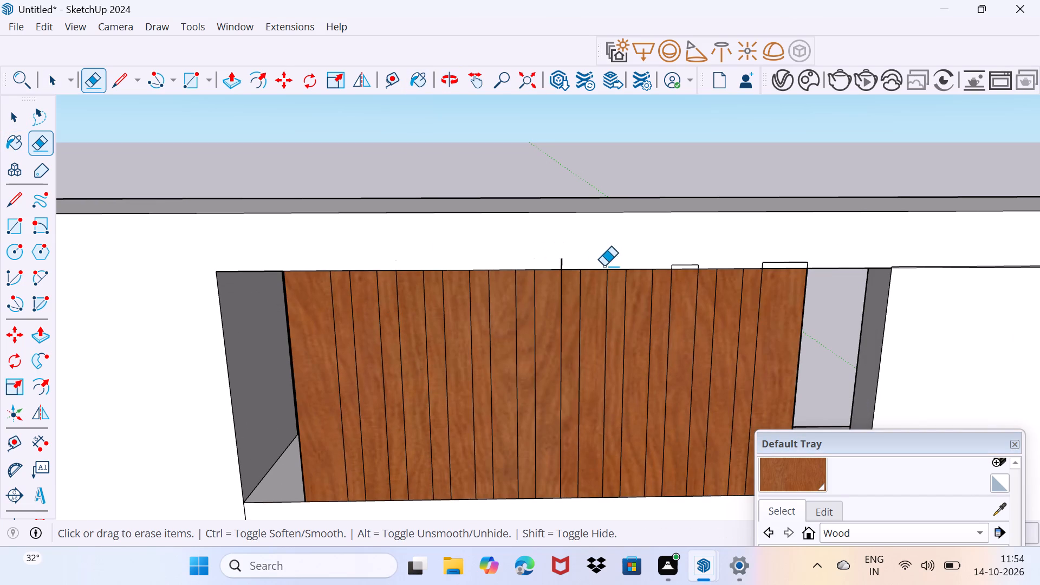
pyautogui.click(563, 261)
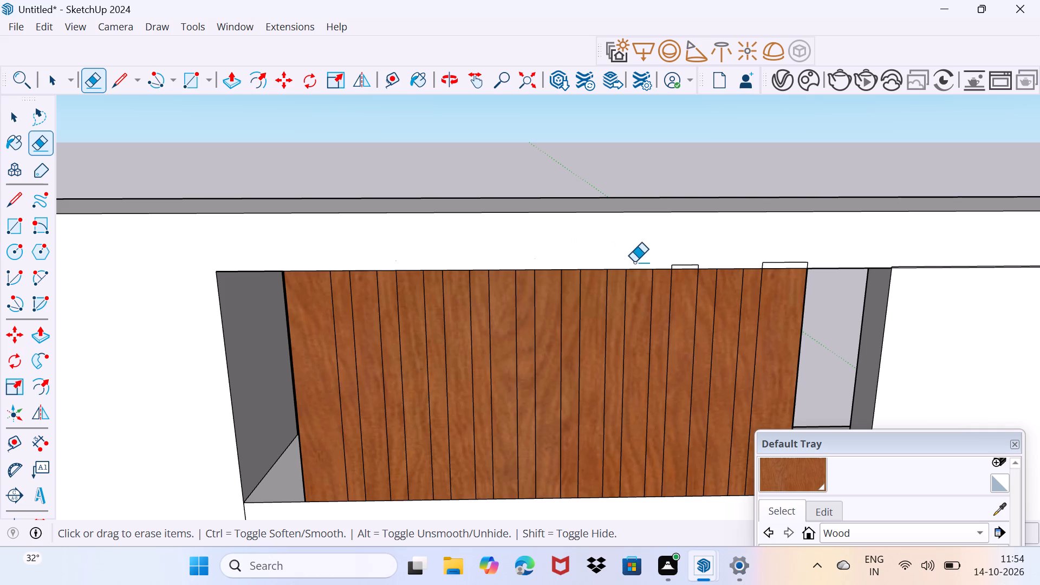
# Erase the other two stray rectangle outlines above the rear strips, towards the opposite end slat.
pyautogui.click(688, 264)
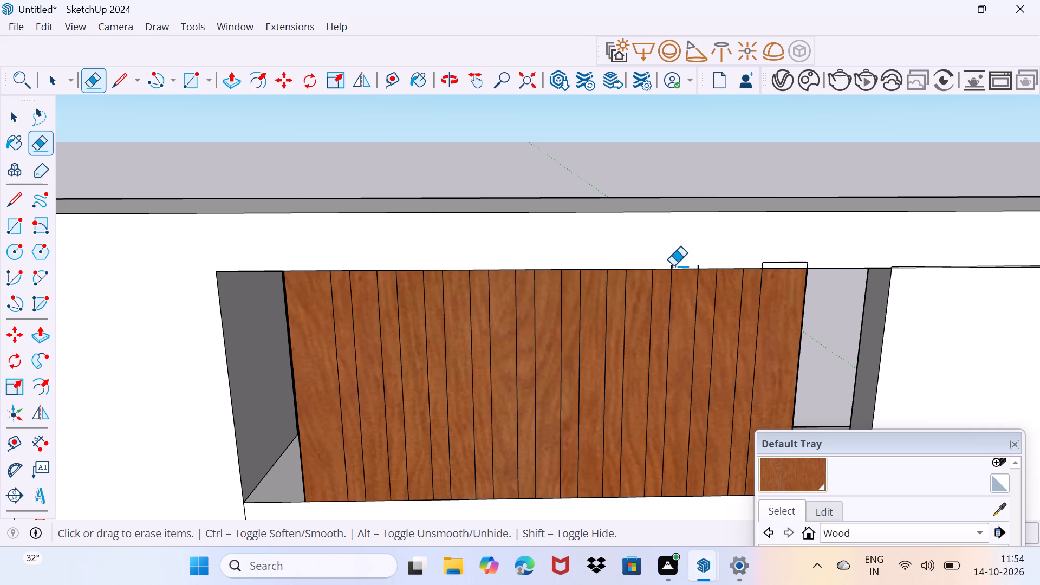
pyautogui.click(673, 266)
pyautogui.click(698, 265)
pyautogui.moveTo(768, 261); pyautogui.dragTo(769, 266)
pyautogui.click(759, 264)
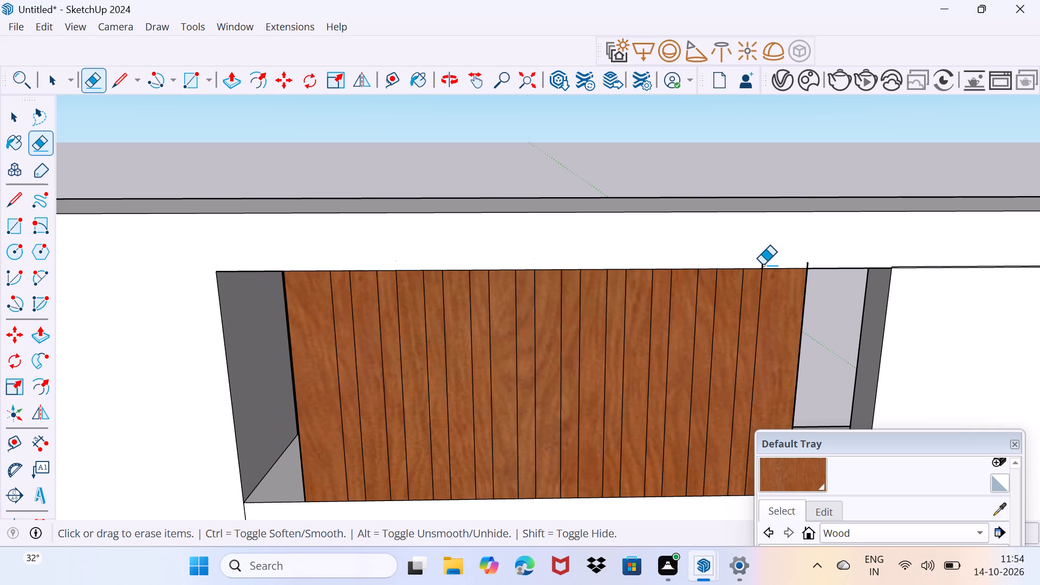
pyautogui.click(763, 265)
pyautogui.click(806, 264)
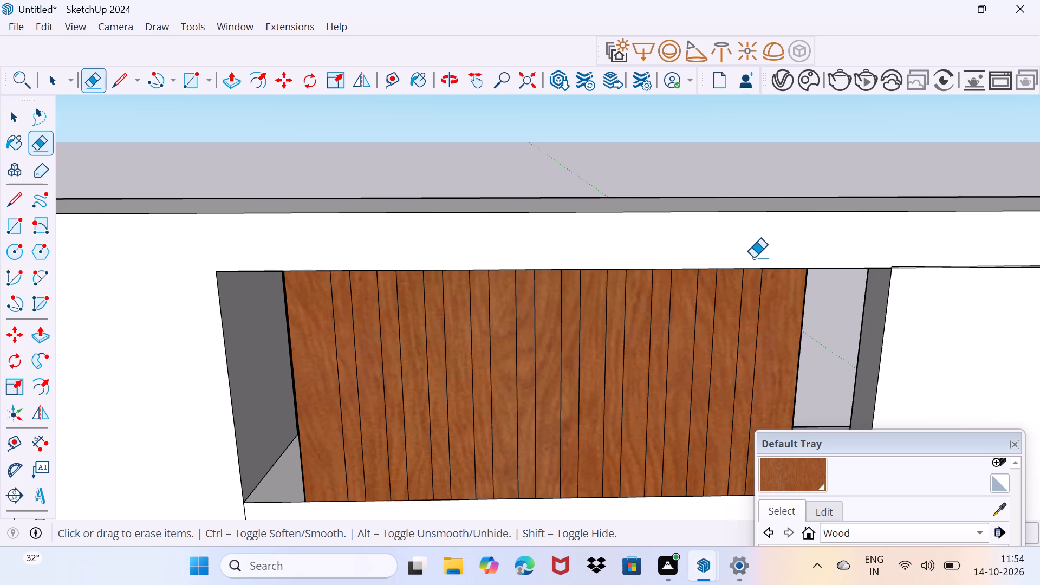
pyautogui.scroll(-4, 737, 253)
pyautogui.press('space')
# Examine the whole building's front facade, including the wood slats on the top floor, from several angles.
pyautogui.scroll(-13, 572, 325)
pyautogui.scroll(-1, 476, 379)
pyautogui.moveTo(480, 379); pyautogui.dragTo(868, 327, button='middle')
pyautogui.moveTo(459, 453); pyautogui.dragTo(845, 402, button='middle')
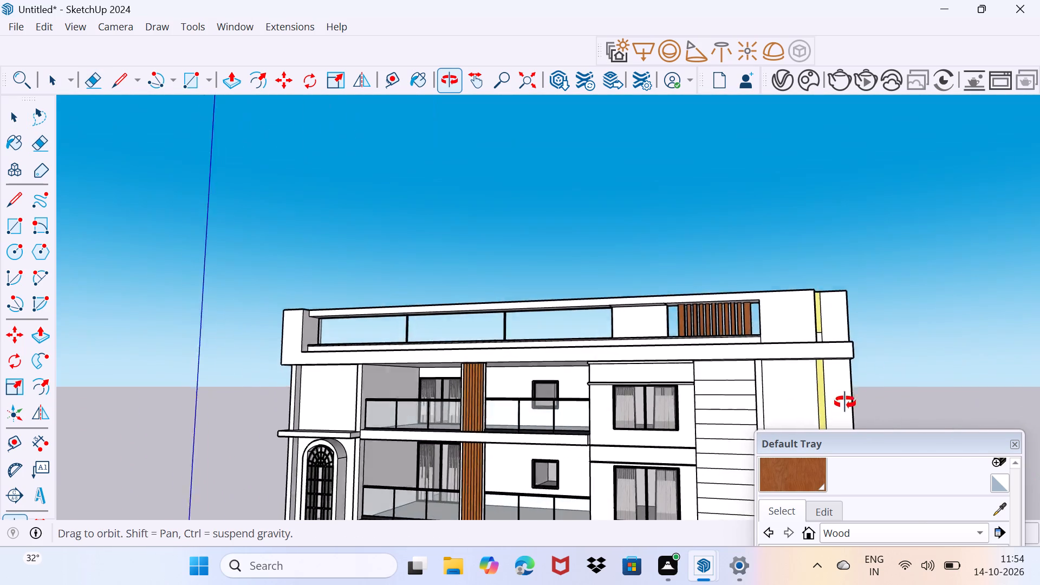
pyautogui.moveTo(845, 402); pyautogui.dragTo(523, 308, button='middle')
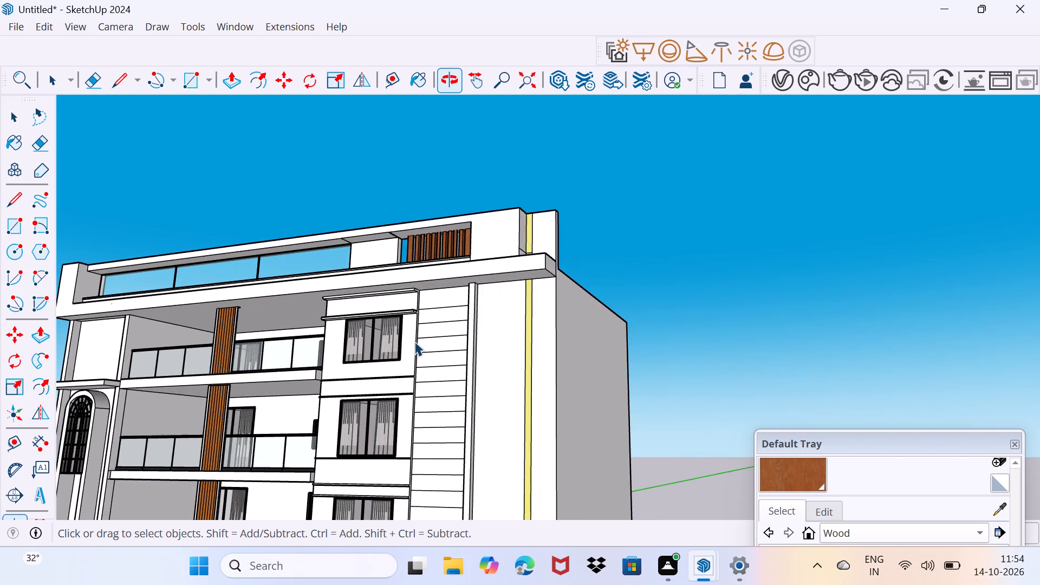
pyautogui.scroll(-8, 417, 353)
pyautogui.moveTo(363, 430); pyautogui.dragTo(575, 375, button='middle')
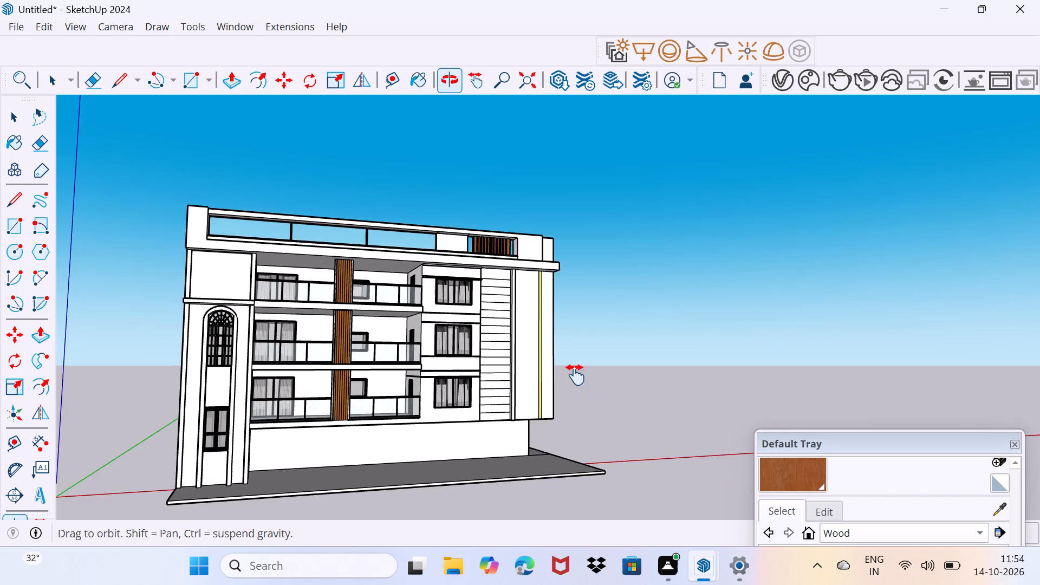
pyautogui.moveTo(575, 375); pyautogui.dragTo(575, 367, button='middle')
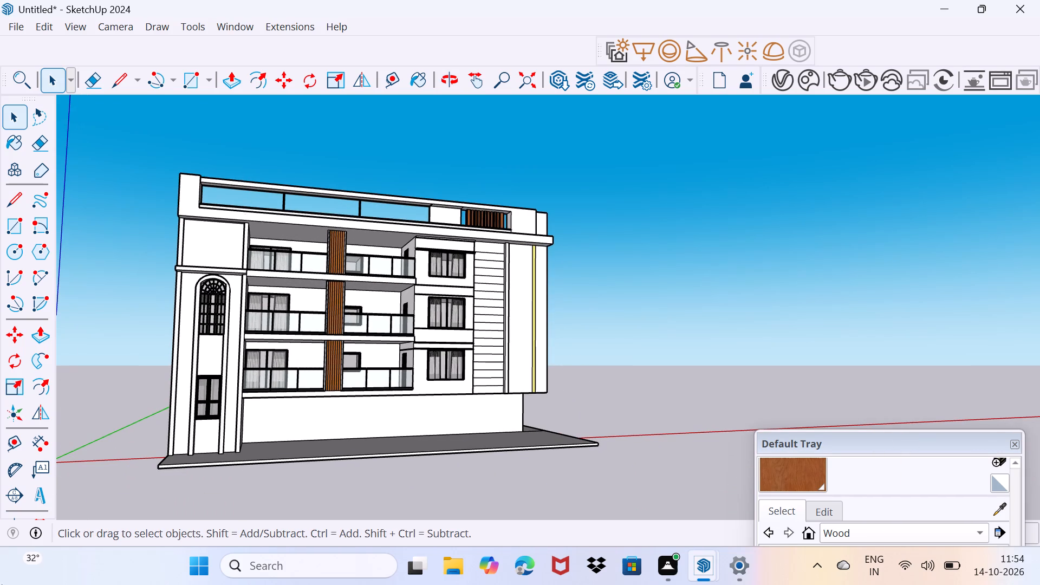
pyautogui.moveTo(391, 400); pyautogui.dragTo(315, 461, button='middle')
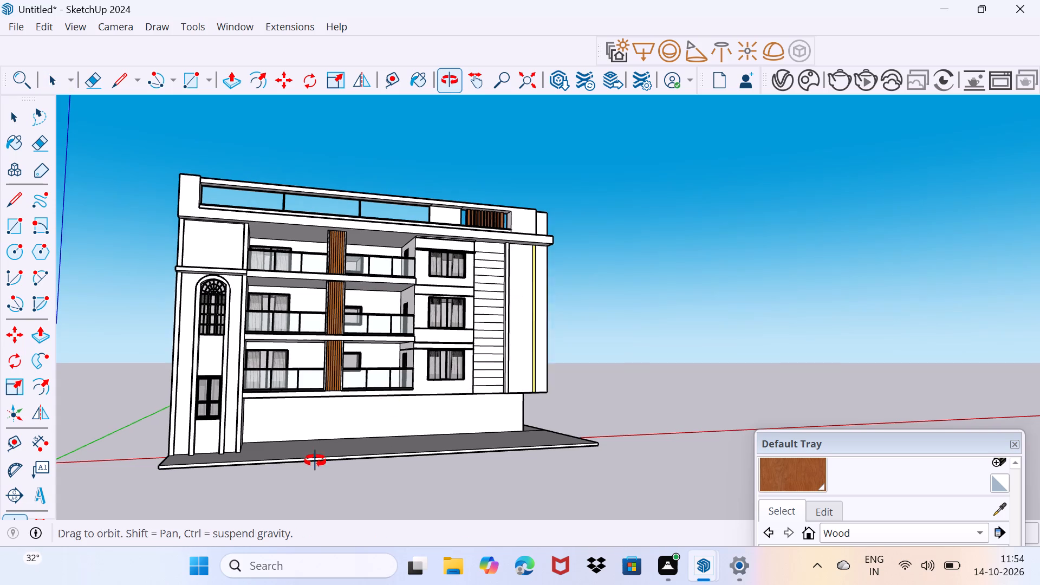
pyautogui.moveTo(315, 461); pyautogui.dragTo(322, 484, button='middle')
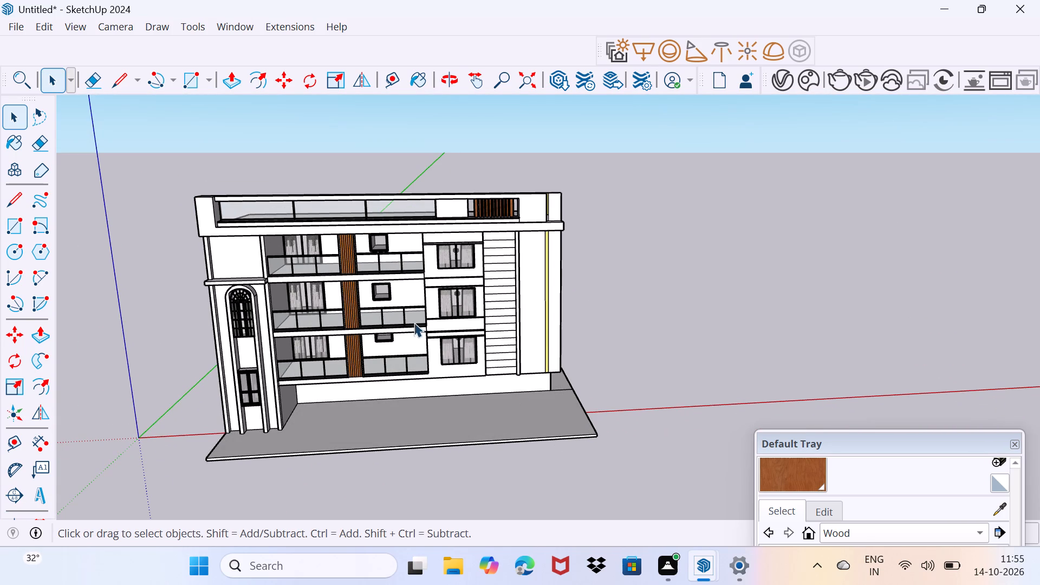
pyautogui.scroll(3, 343, 298)
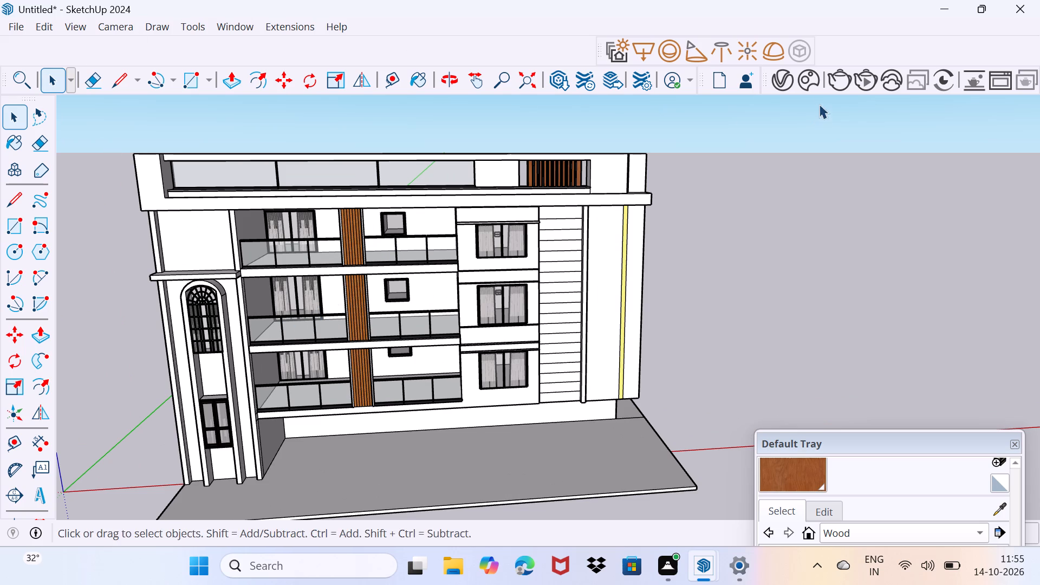
# Import the Lamp Wall Outdoor 94-02 asset from the downloaded Chaos Cosmos models through the V-Ray Asset Editor.
pyautogui.click(785, 85)
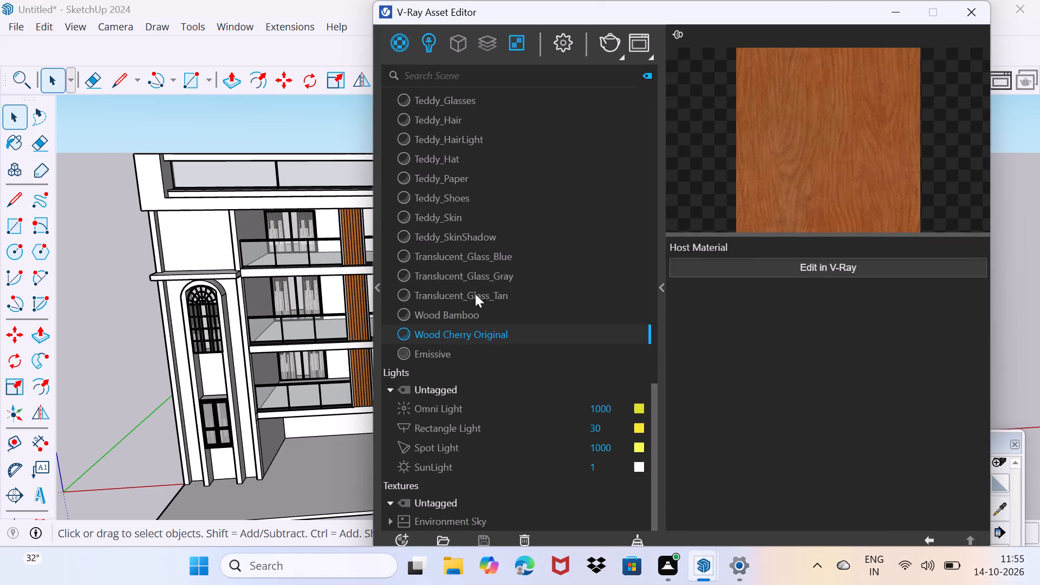
pyautogui.click(377, 296)
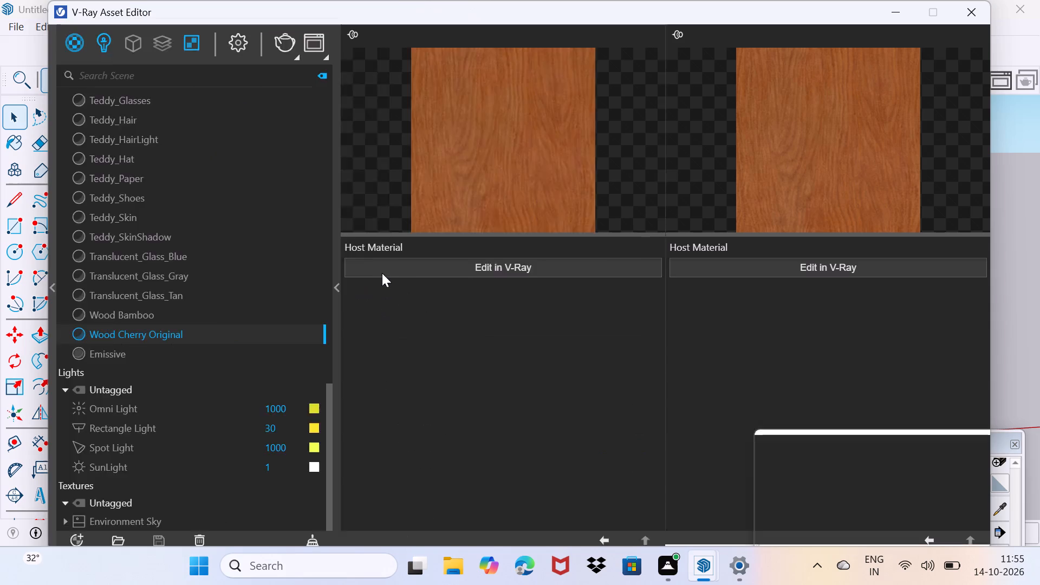
pyautogui.click(292, 109)
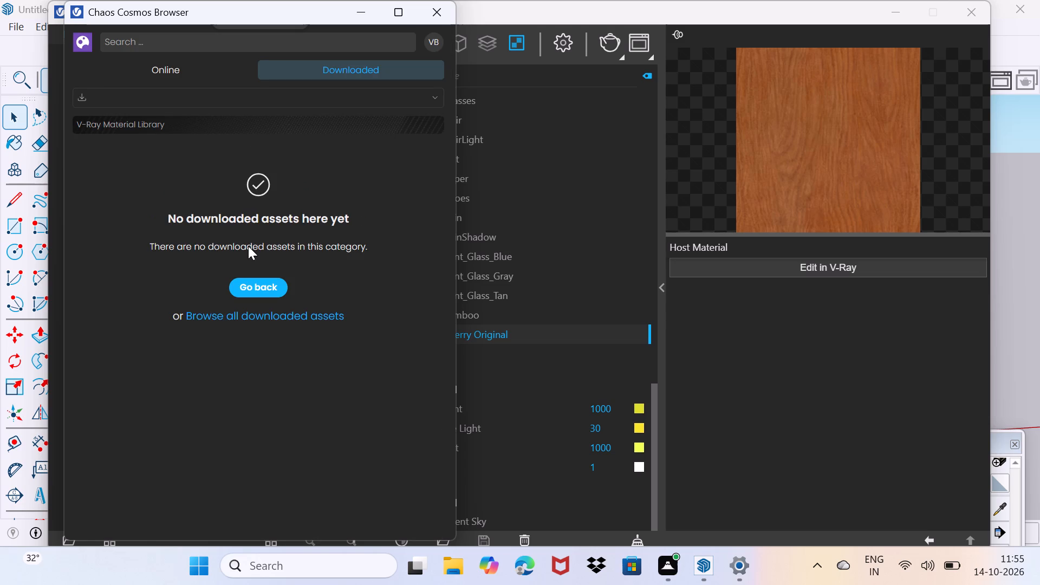
pyautogui.click(263, 316)
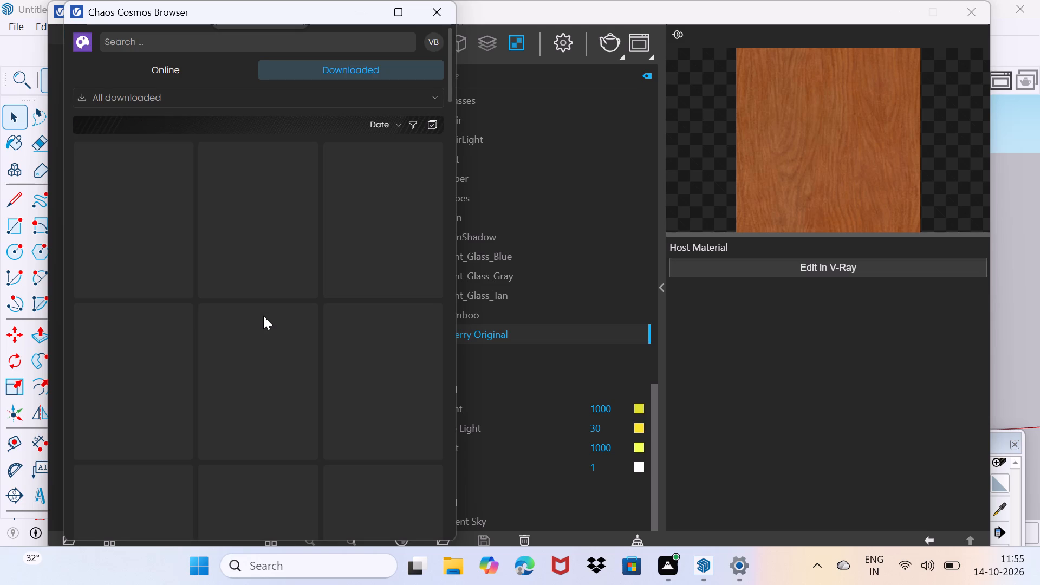
pyautogui.scroll(-4, 329, 372)
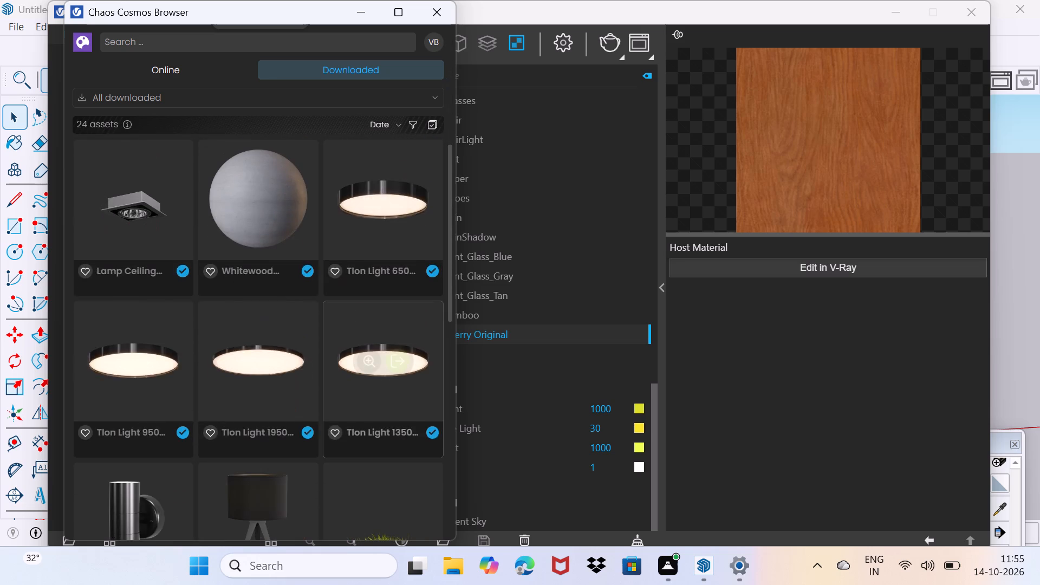
pyautogui.scroll(-3, 330, 373)
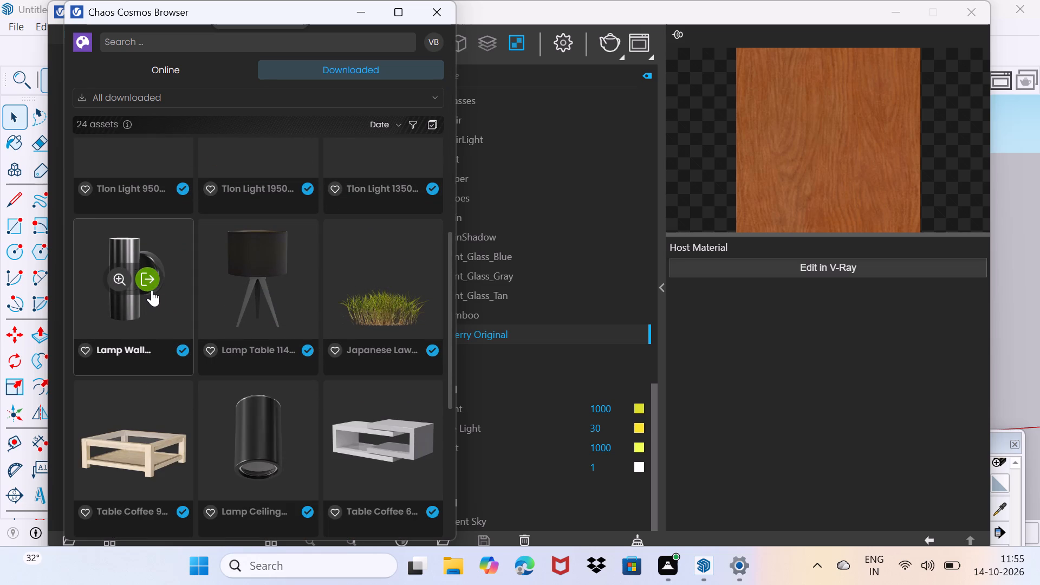
pyautogui.click(151, 282)
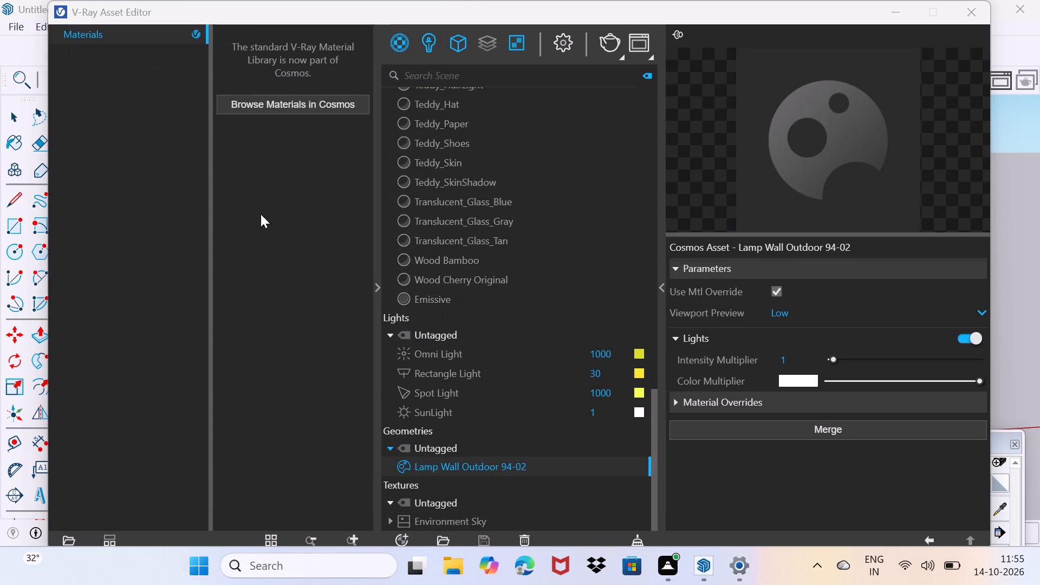
pyautogui.click(892, 10)
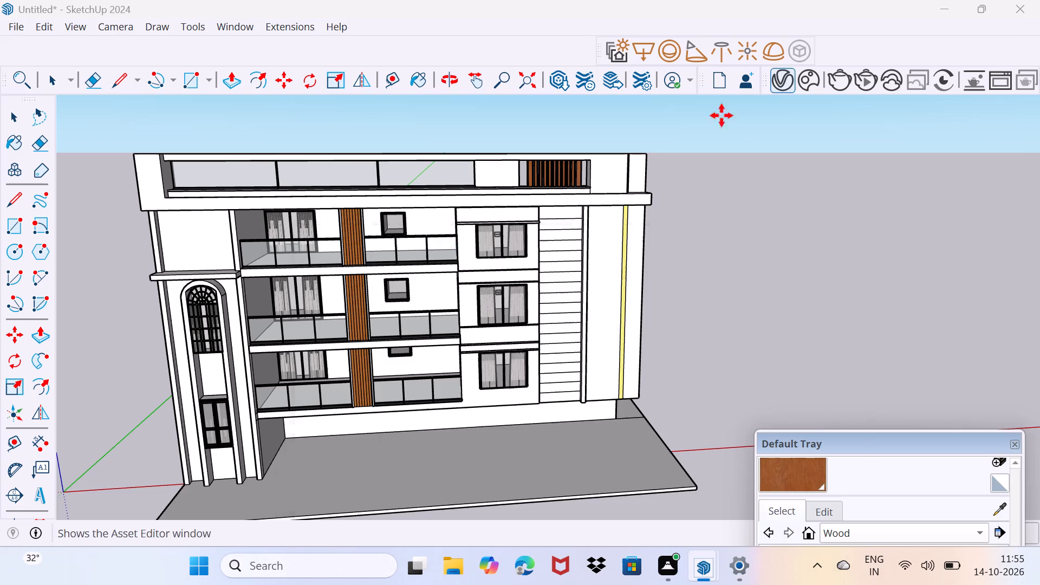
# Place four wall lamps on the arched-window tower's piers, one pair above the lower window and one pair beside it.
pyautogui.scroll(4, 194, 377)
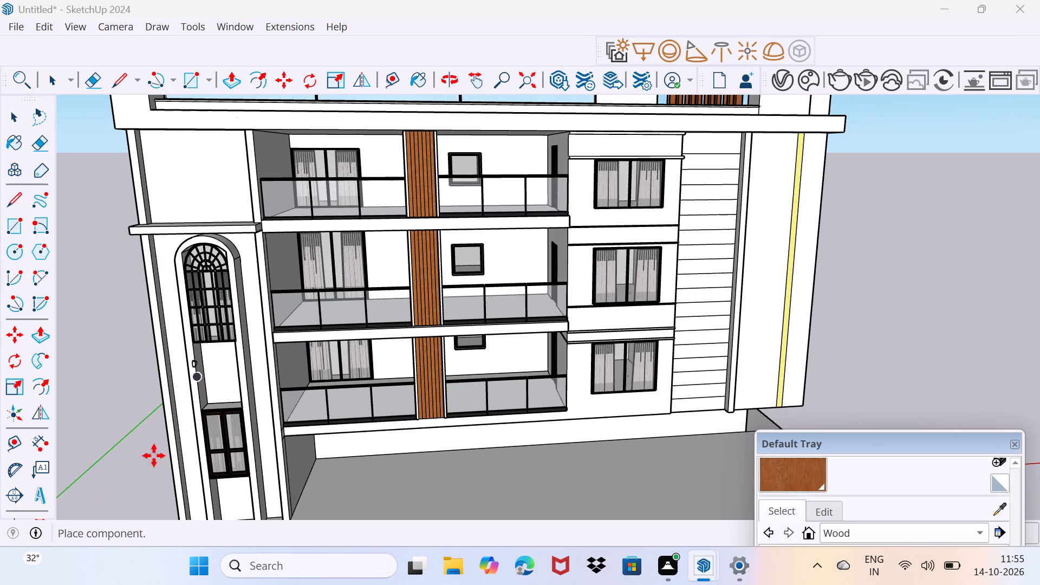
pyautogui.scroll(9, 173, 400)
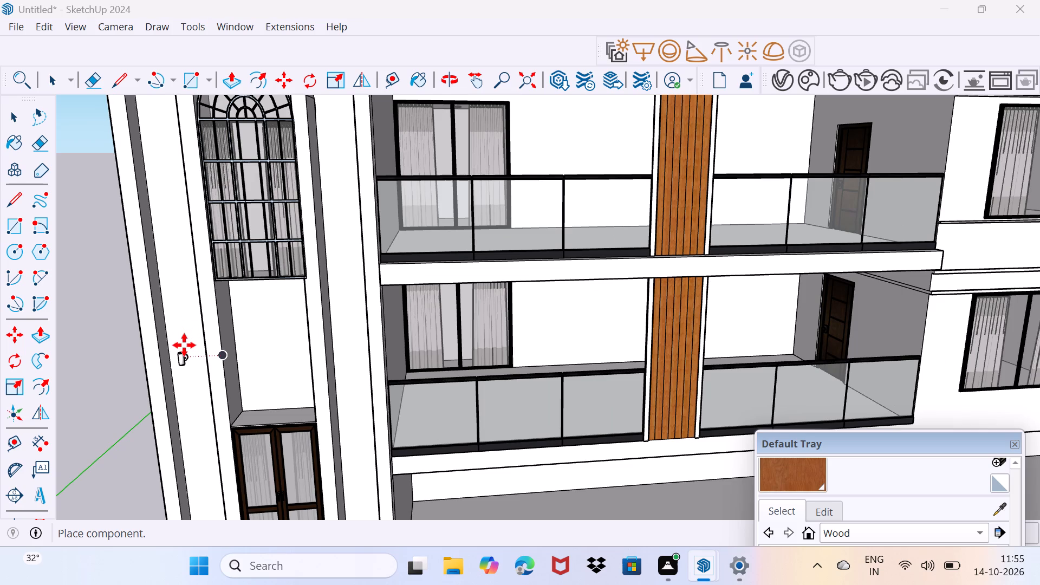
pyautogui.click(184, 345)
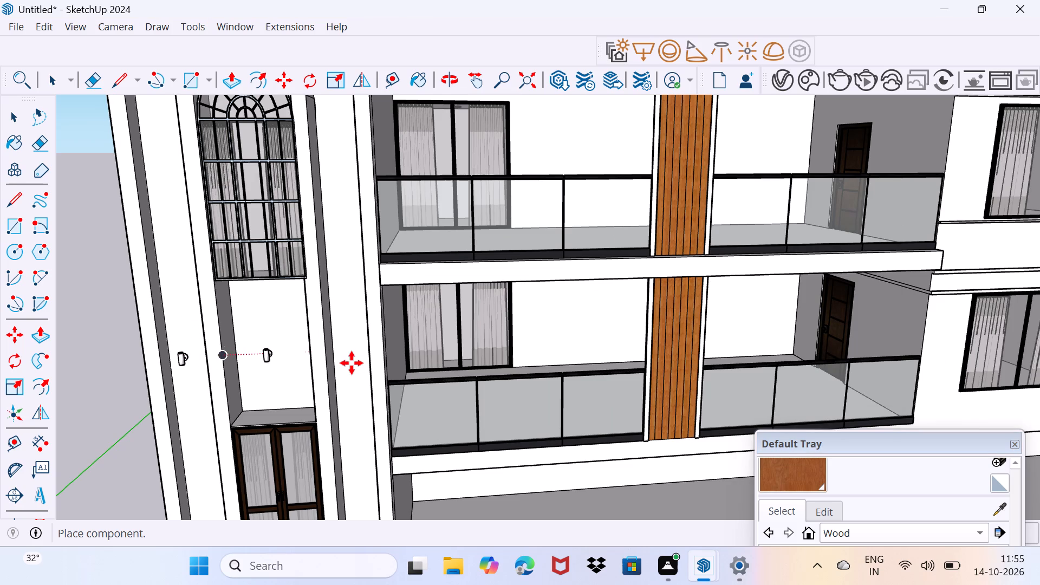
pyautogui.click(355, 361)
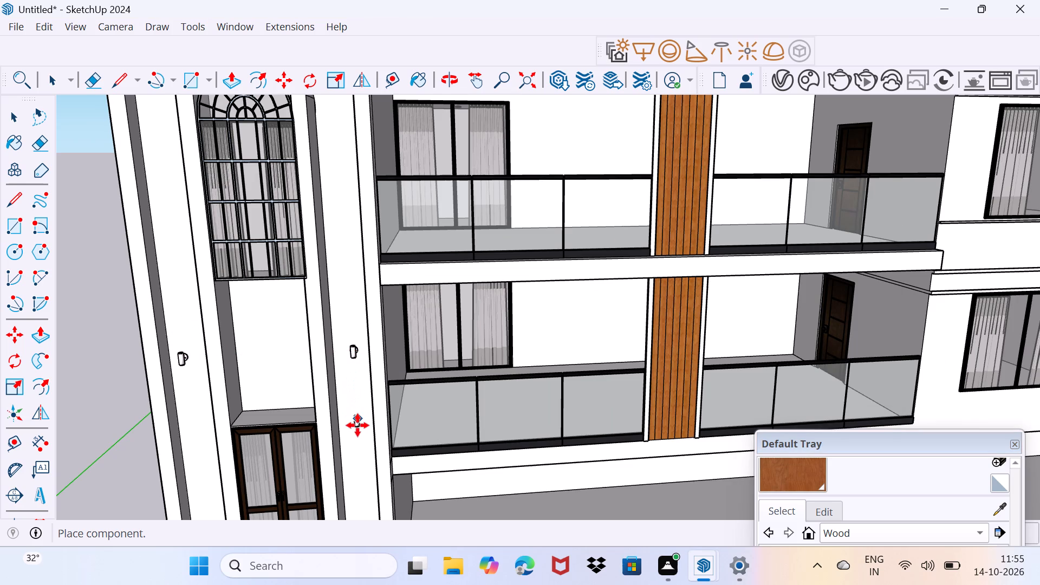
pyautogui.moveTo(357, 425); pyautogui.dragTo(368, 177, button='middle')
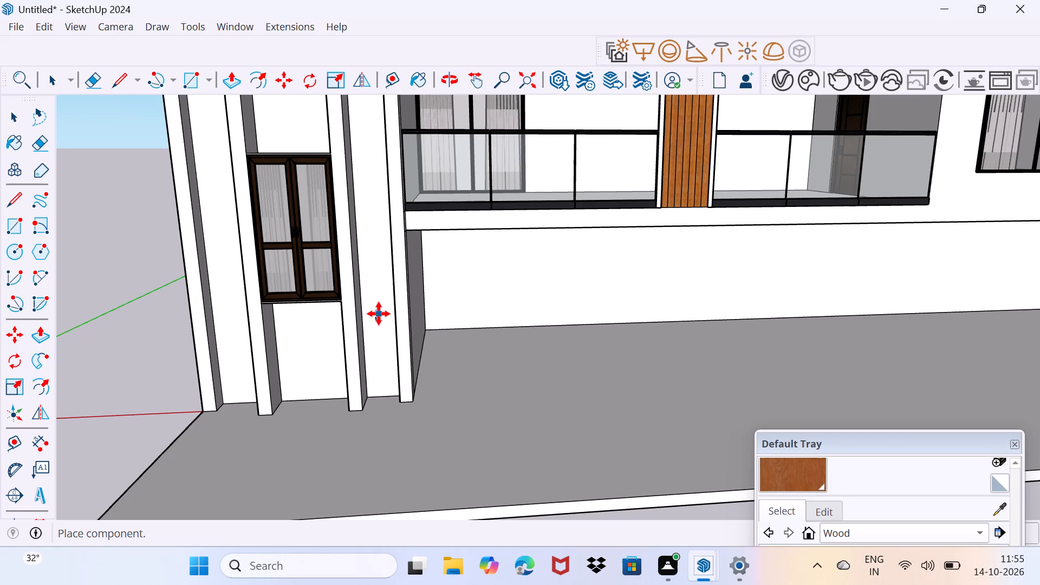
pyautogui.click(376, 218)
pyautogui.click(210, 212)
# Place three wall lamps down the middle of the wood-slatted column between the balconies, one at each floor.
pyautogui.scroll(-3, 346, 219)
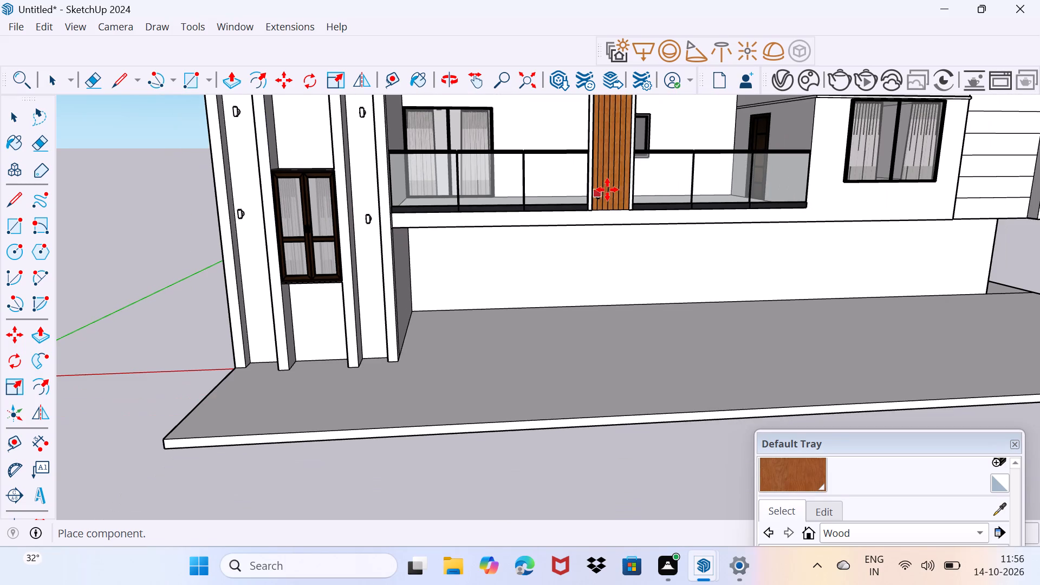
pyautogui.keyDown('shift'); pyautogui.moveTo(617, 186); pyautogui.dragTo(485, 376, button='middle'); pyautogui.keyUp('shift')
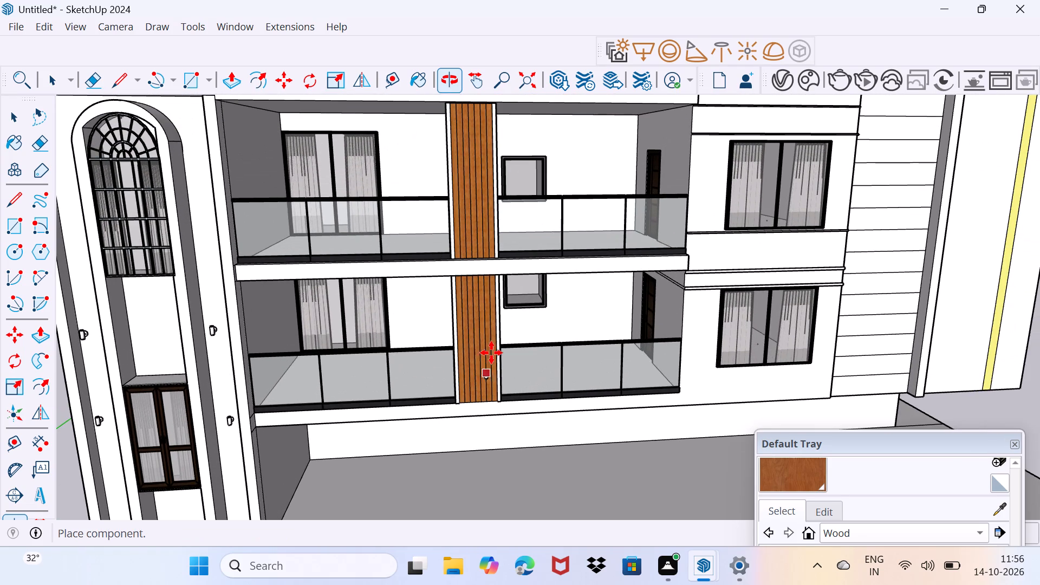
pyautogui.click(474, 336)
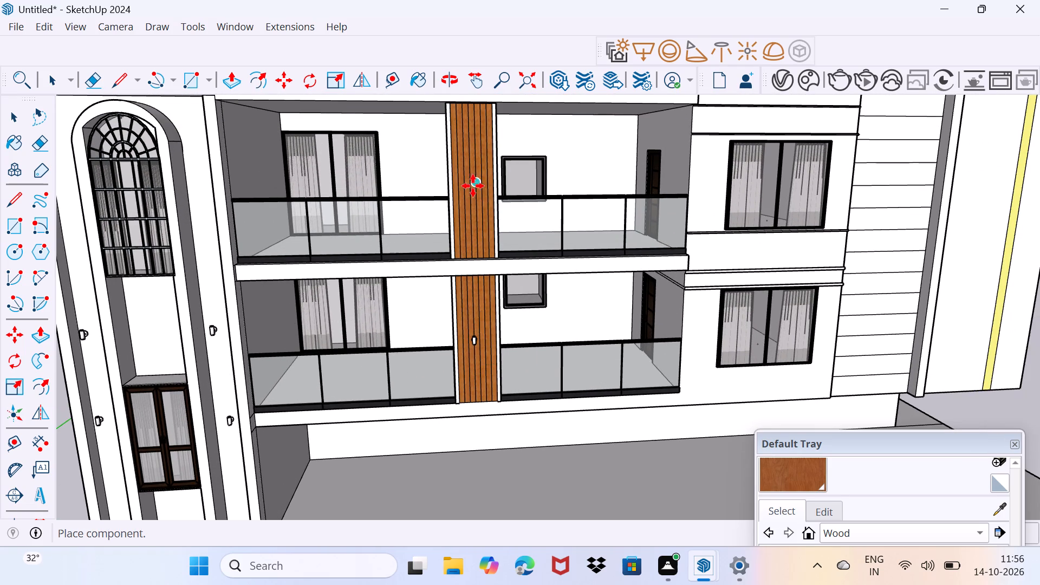
pyautogui.click(471, 178)
pyautogui.keyDown('shift'); pyautogui.moveTo(471, 178); pyautogui.dragTo(417, 402, button='middle'); pyautogui.keyUp('shift')
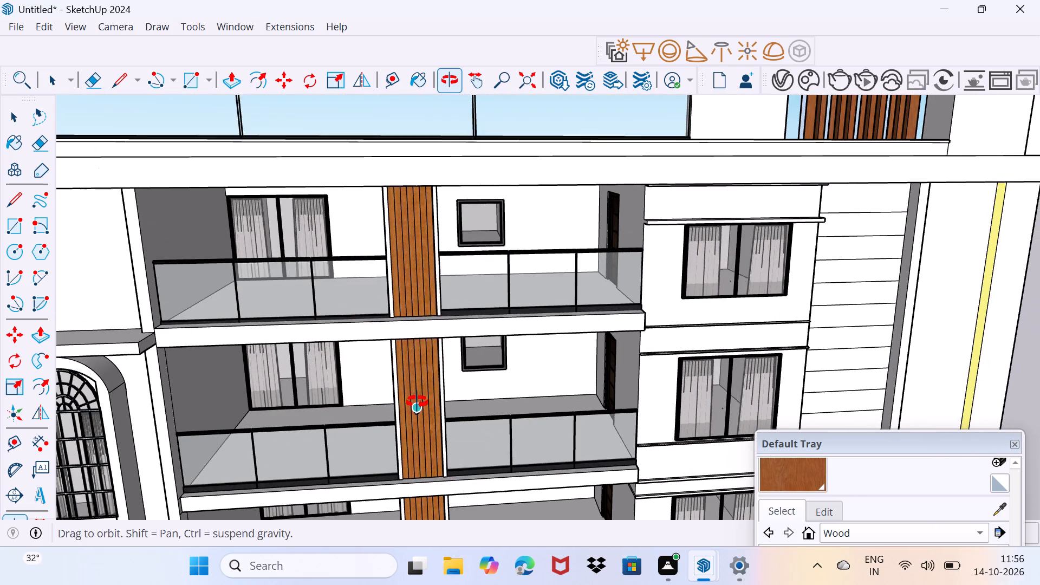
pyautogui.keyDown('shift'); pyautogui.moveTo(417, 402); pyautogui.dragTo(417, 399, button='middle'); pyautogui.keyUp('shift')
pyautogui.click(415, 246)
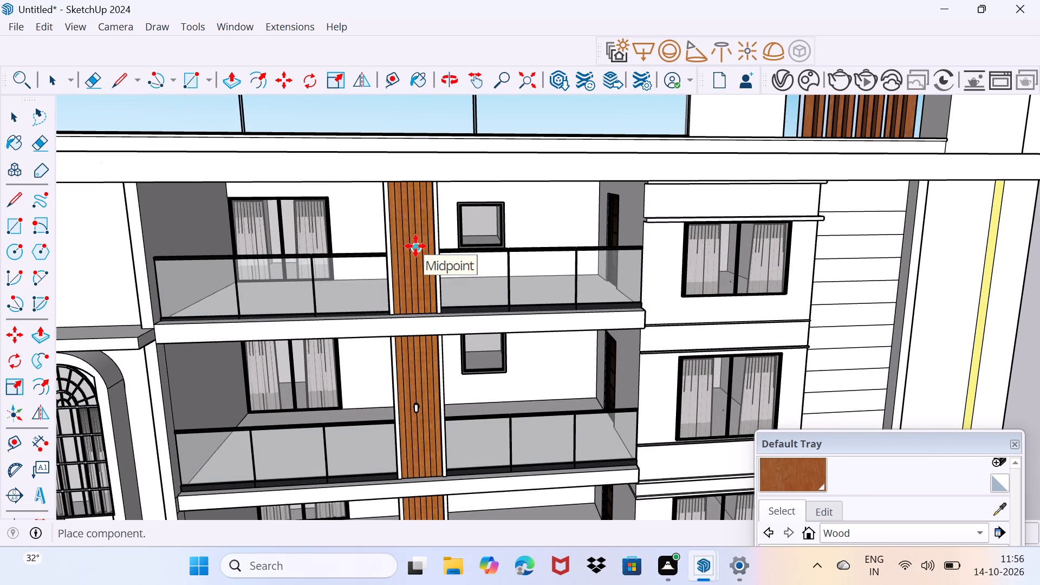
# Place three wall lamps, one per floor, on the plain wall between the grooved panel and the yellow strip, and end placement.
pyautogui.scroll(-2, 414, 263)
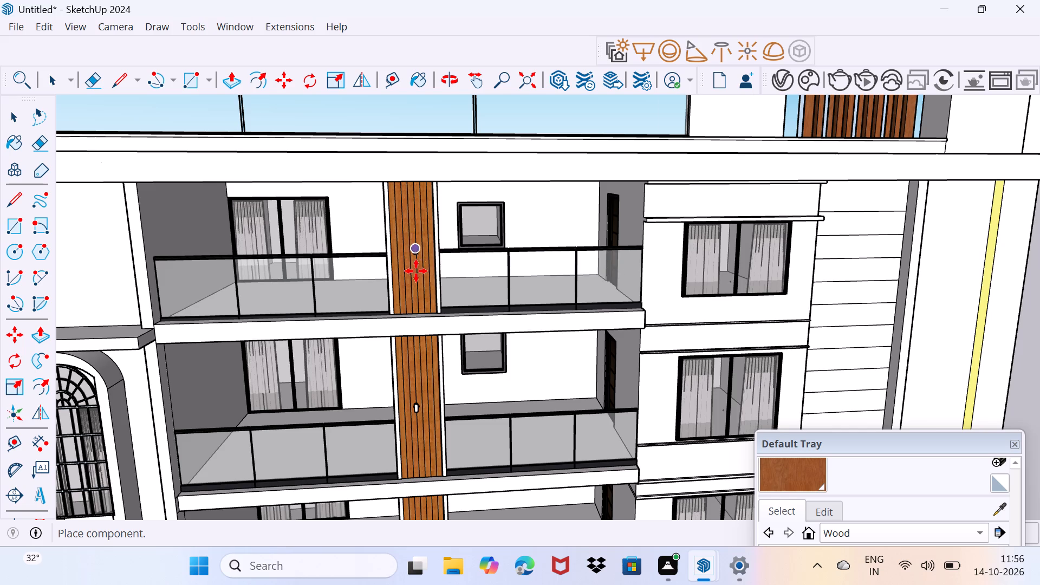
pyautogui.scroll(-6, 416, 271)
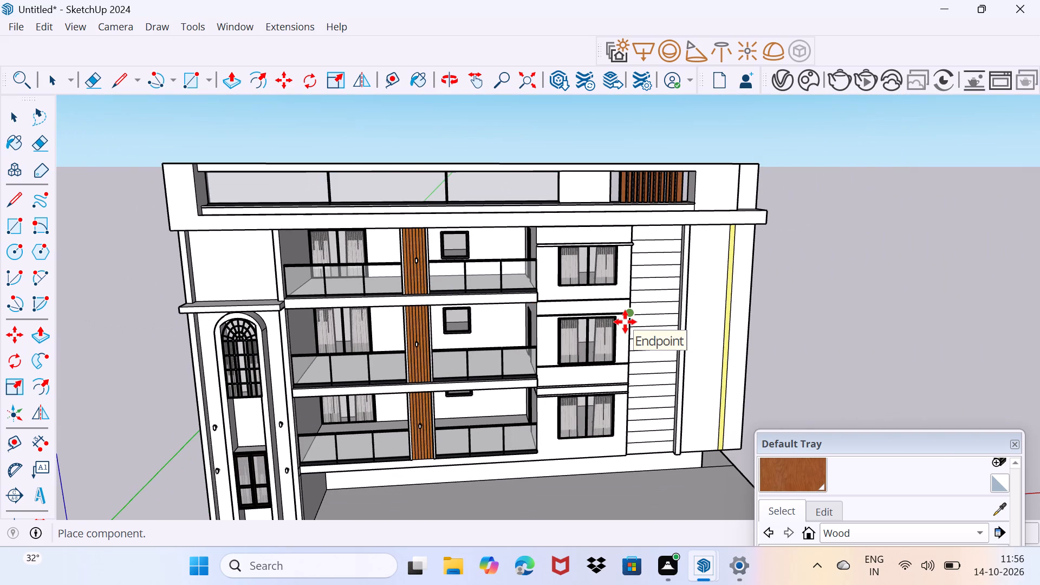
pyautogui.moveTo(719, 366); pyautogui.dragTo(712, 368, button='middle')
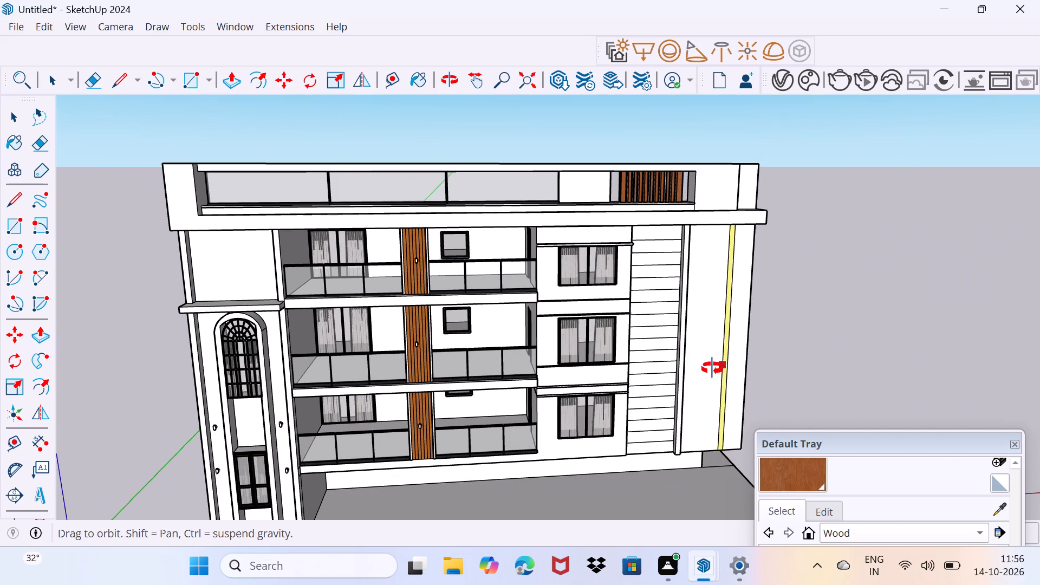
pyautogui.moveTo(712, 368); pyautogui.dragTo(650, 370, button='middle')
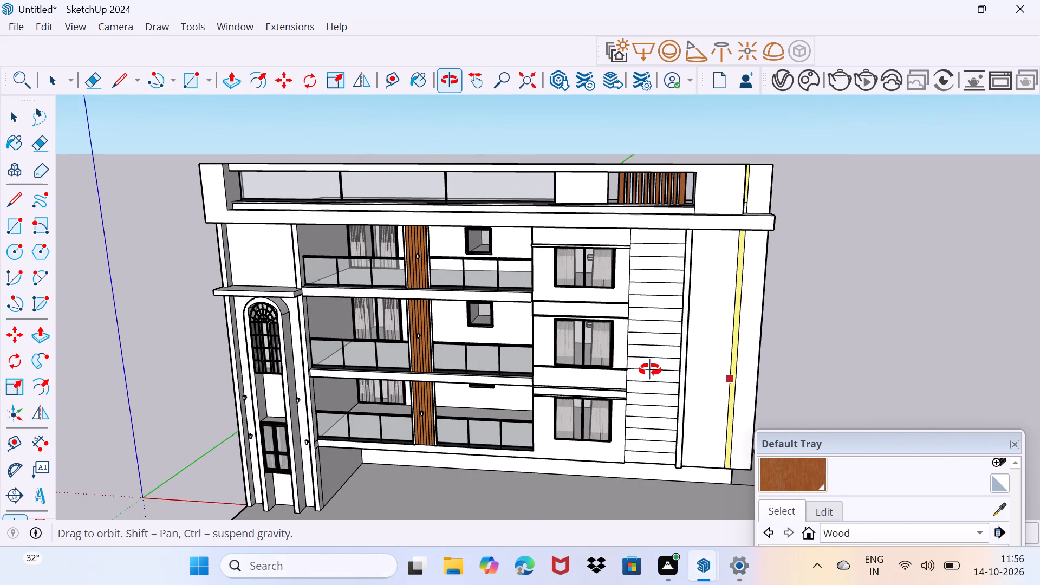
pyautogui.moveTo(650, 370); pyautogui.dragTo(668, 361, button='middle')
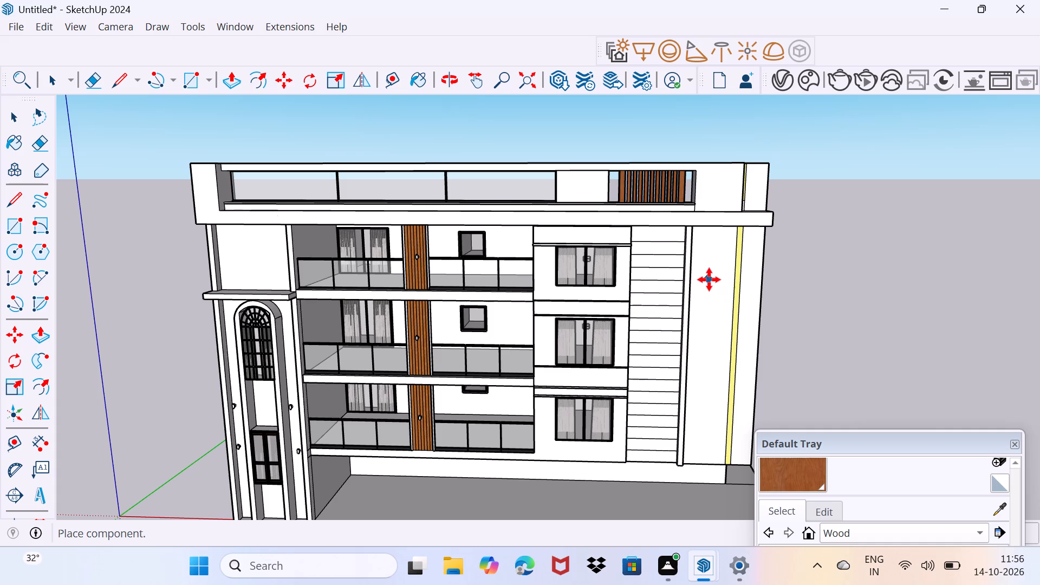
pyautogui.click(709, 279)
pyautogui.click(707, 342)
pyautogui.click(701, 426)
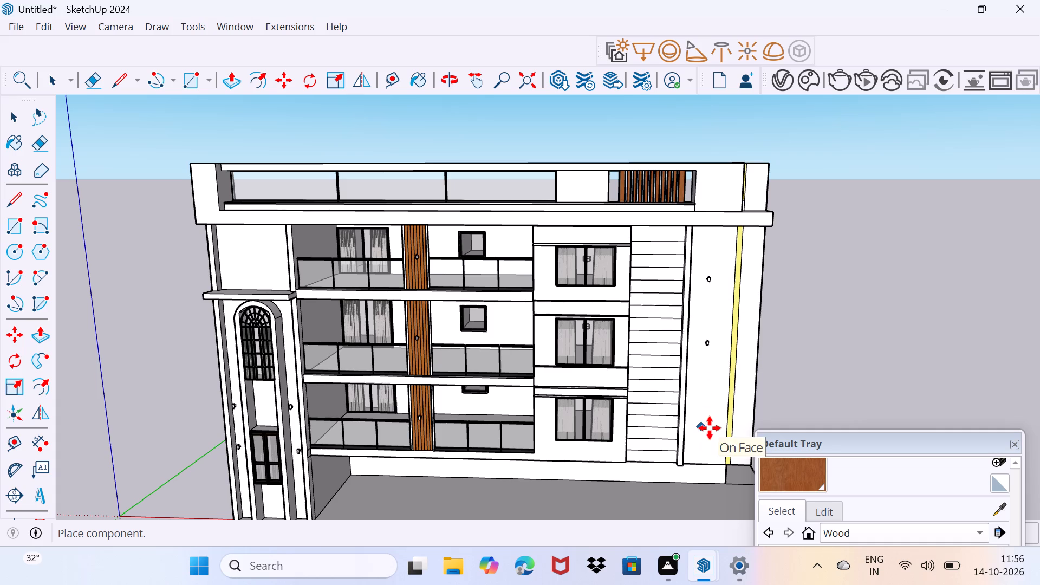
pyautogui.scroll(-2, 721, 423)
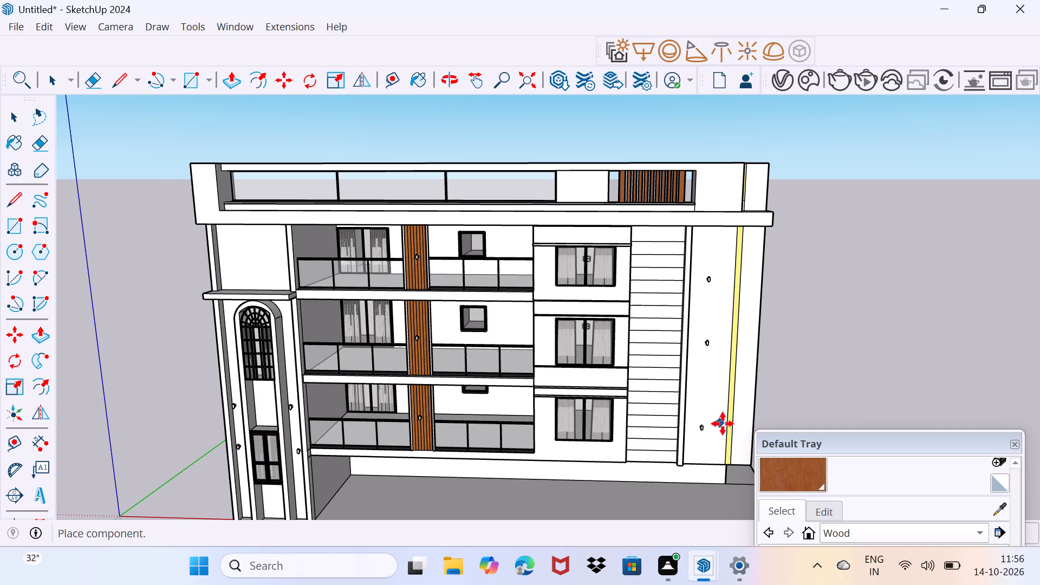
pyautogui.scroll(-6, 726, 425)
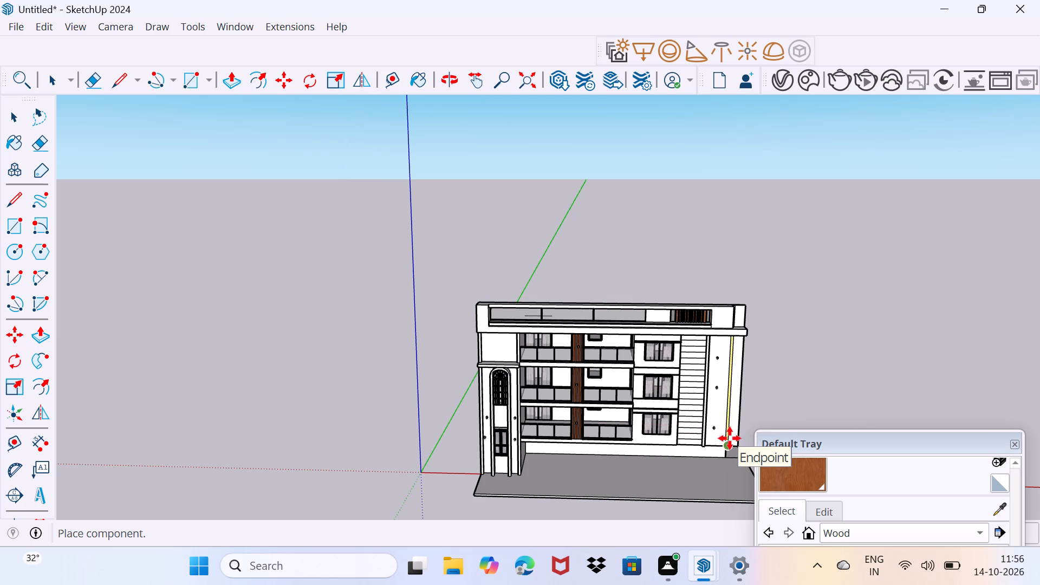
pyautogui.scroll(-1, 737, 444)
pyautogui.press('space')
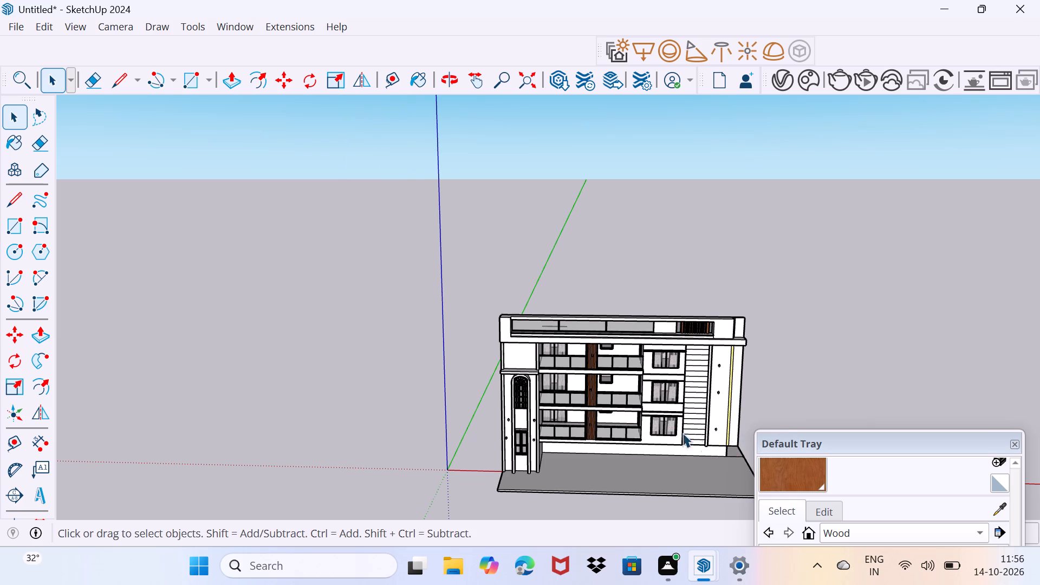
# Examine the front facade with its wall lamps from several angles.
pyautogui.scroll(9, 682, 427)
pyautogui.moveTo(654, 415); pyautogui.dragTo(712, 328, button='middle')
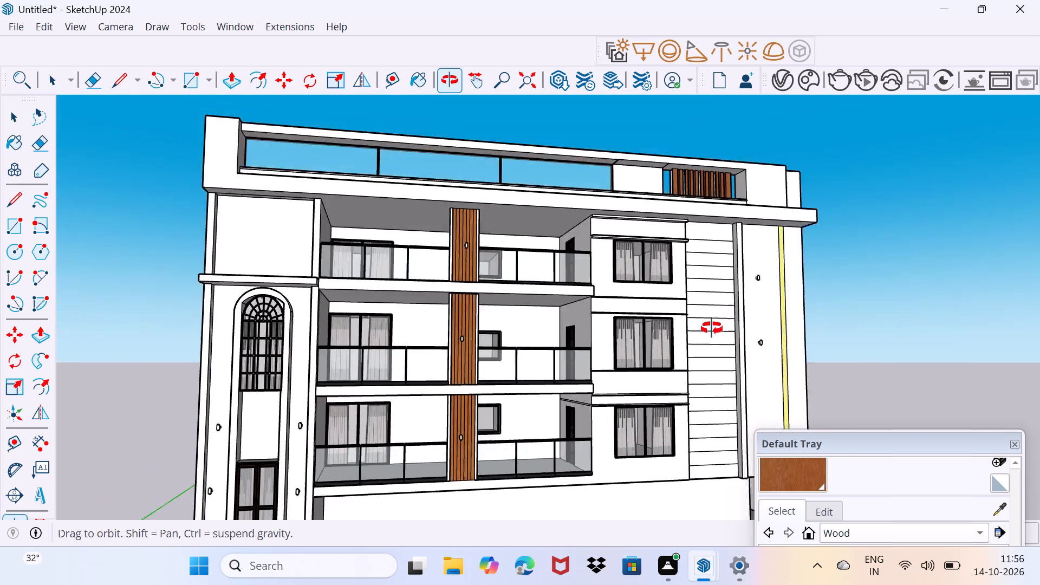
pyautogui.moveTo(712, 328); pyautogui.dragTo(703, 333, button='middle')
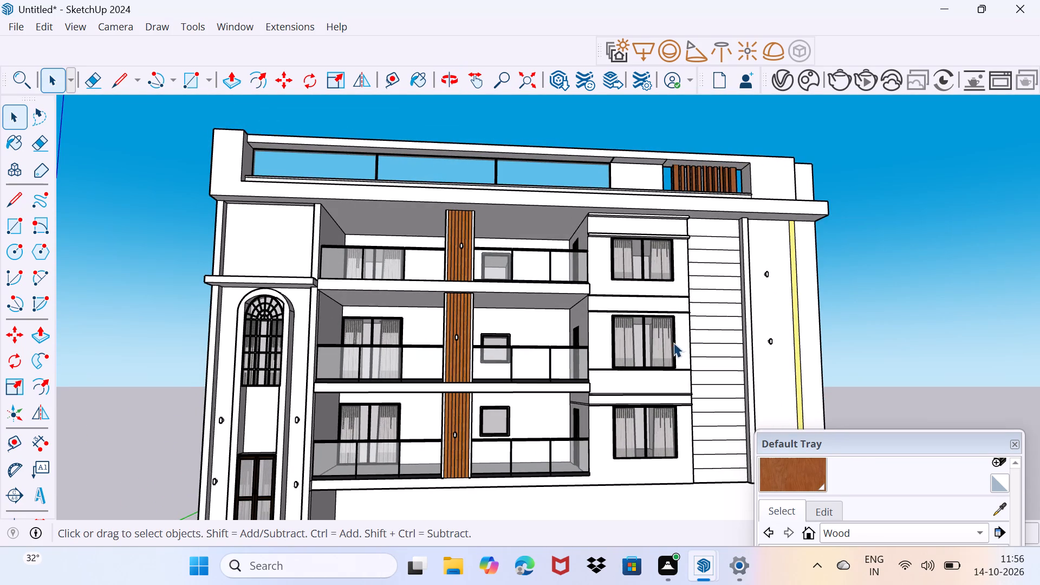
pyautogui.scroll(2, 450, 290)
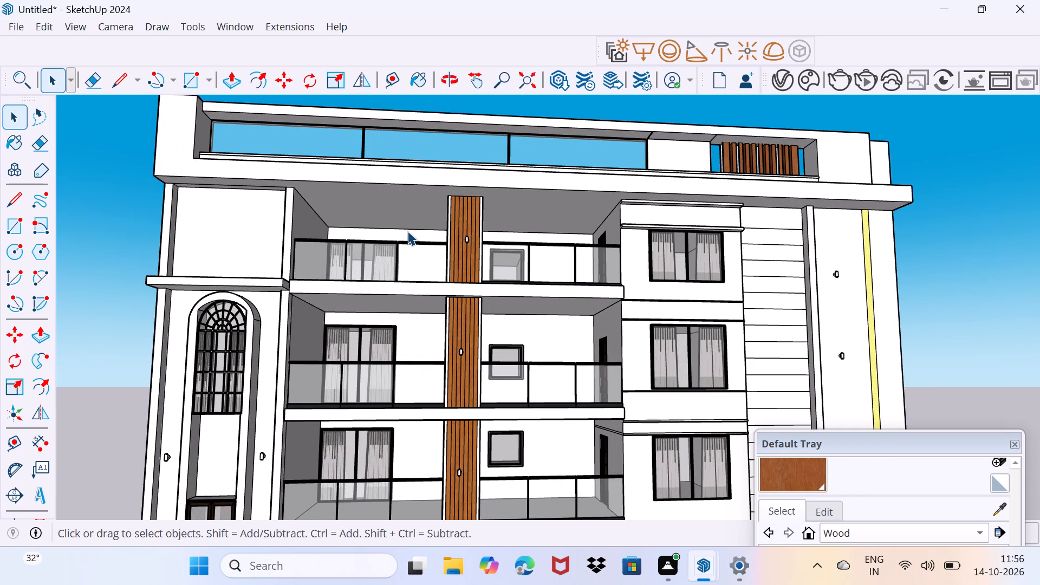
pyautogui.moveTo(482, 230); pyautogui.dragTo(434, 278, button='middle')
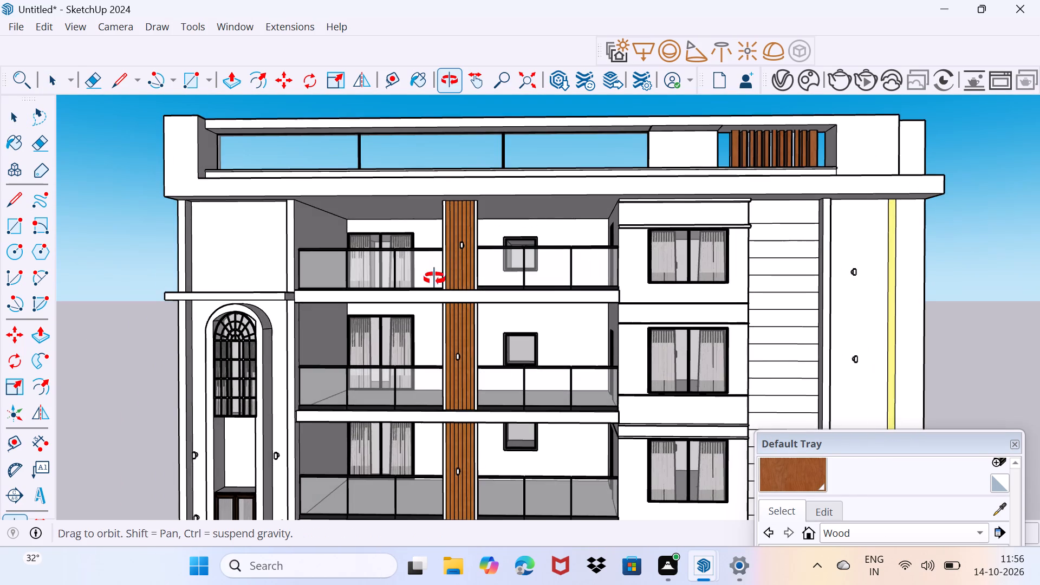
pyautogui.moveTo(434, 278); pyautogui.dragTo(570, 242, button='middle')
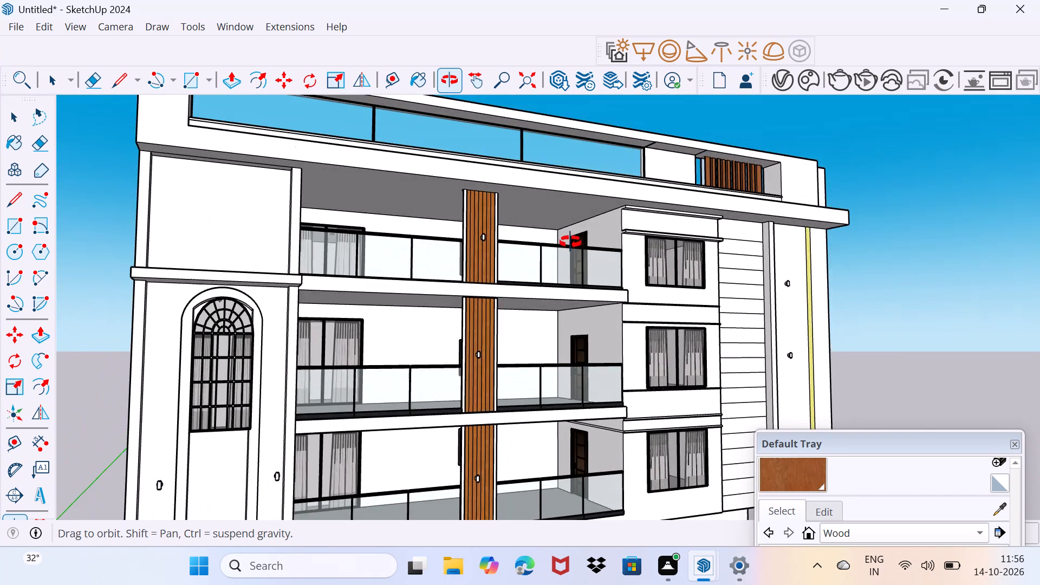
pyautogui.moveTo(570, 242); pyautogui.dragTo(630, 281, button='middle')
# Paint the unpainted slat at the inner end of the rooftop slat screen with the reddish-brown wood.
pyautogui.click(780, 480)
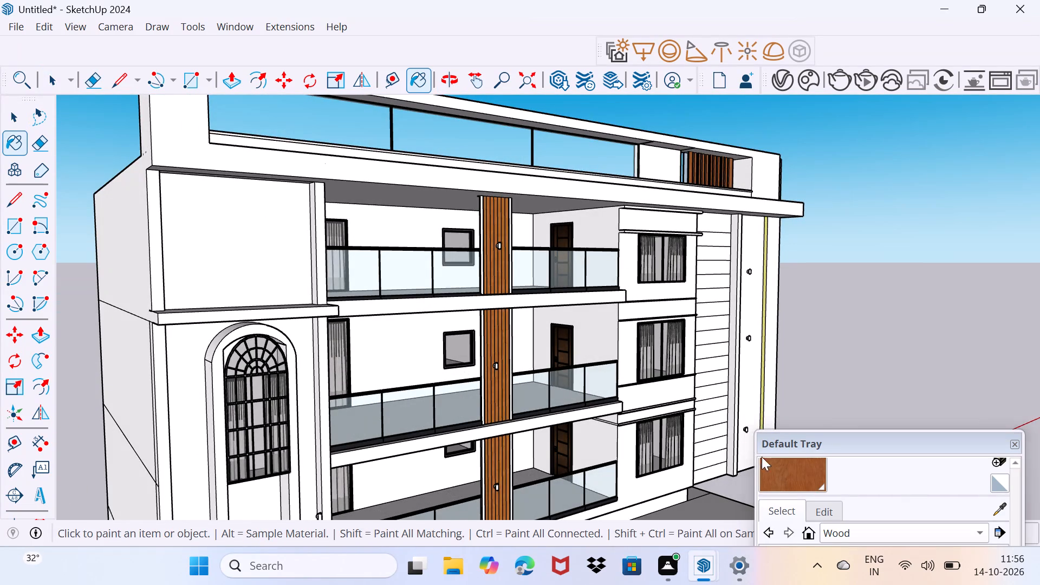
pyautogui.scroll(4, 681, 208)
pyautogui.scroll(5, 660, 157)
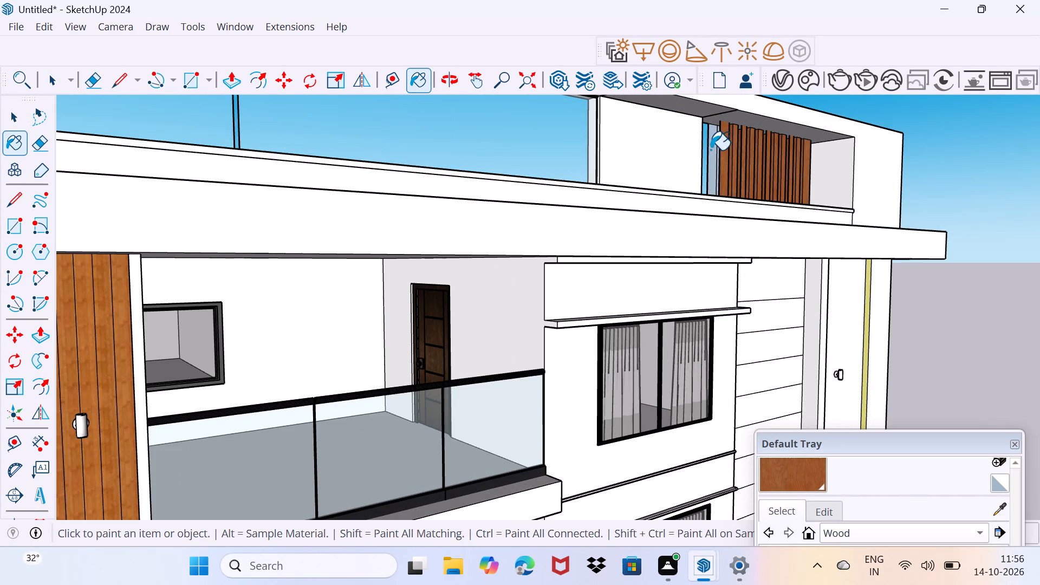
pyautogui.click(713, 152)
pyautogui.scroll(4, 717, 161)
pyautogui.moveTo(711, 172); pyautogui.dragTo(724, 193, button='middle')
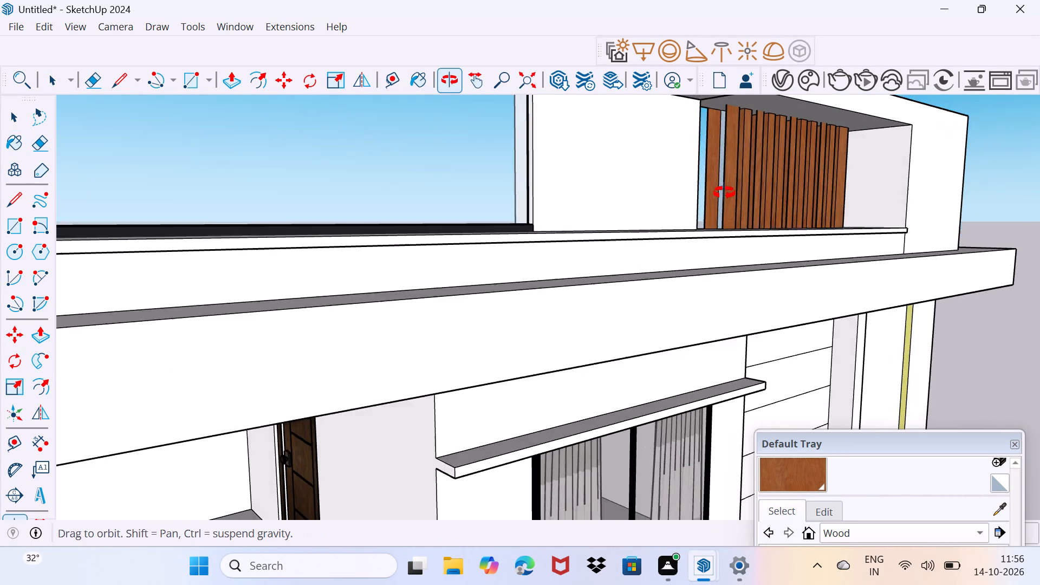
pyautogui.moveTo(724, 193); pyautogui.dragTo(762, 198, button='middle')
pyautogui.click(722, 175)
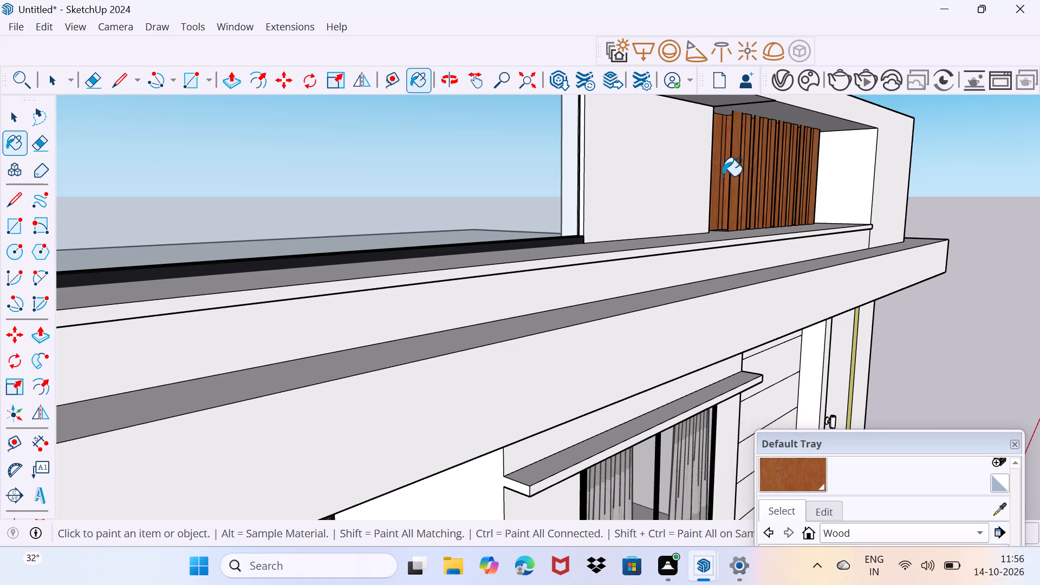
# Paint the remaining pale slat faces in the rooftop screen and the long ledge beneath it with the same wood.
pyautogui.scroll(-13, 724, 179)
pyautogui.moveTo(692, 295); pyautogui.dragTo(498, 311, button='middle')
pyautogui.scroll(12, 829, 198)
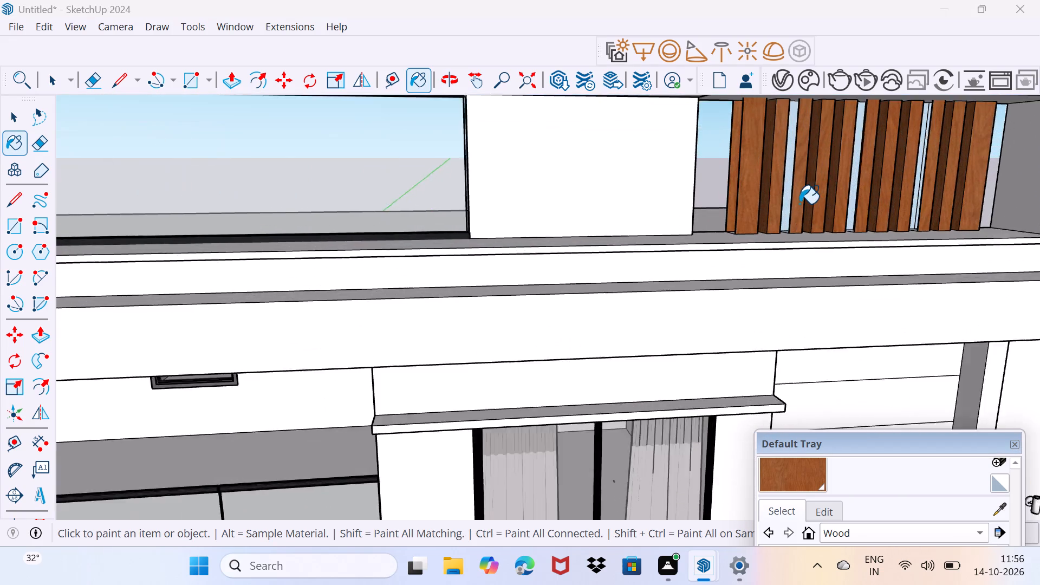
pyautogui.scroll(1, 799, 204)
pyautogui.click(783, 212)
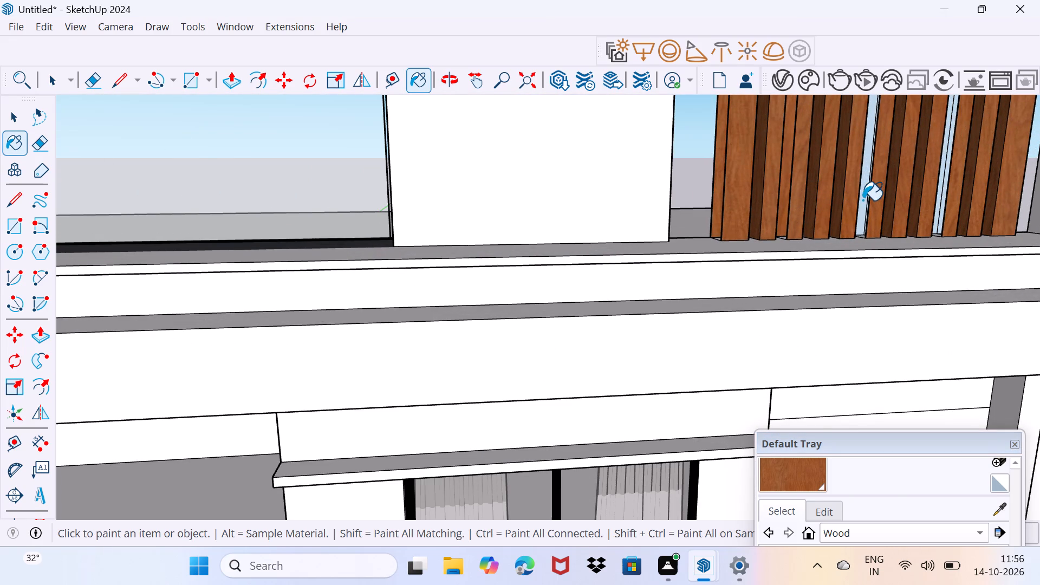
pyautogui.click(863, 200)
pyautogui.click(942, 203)
pyautogui.click(937, 213)
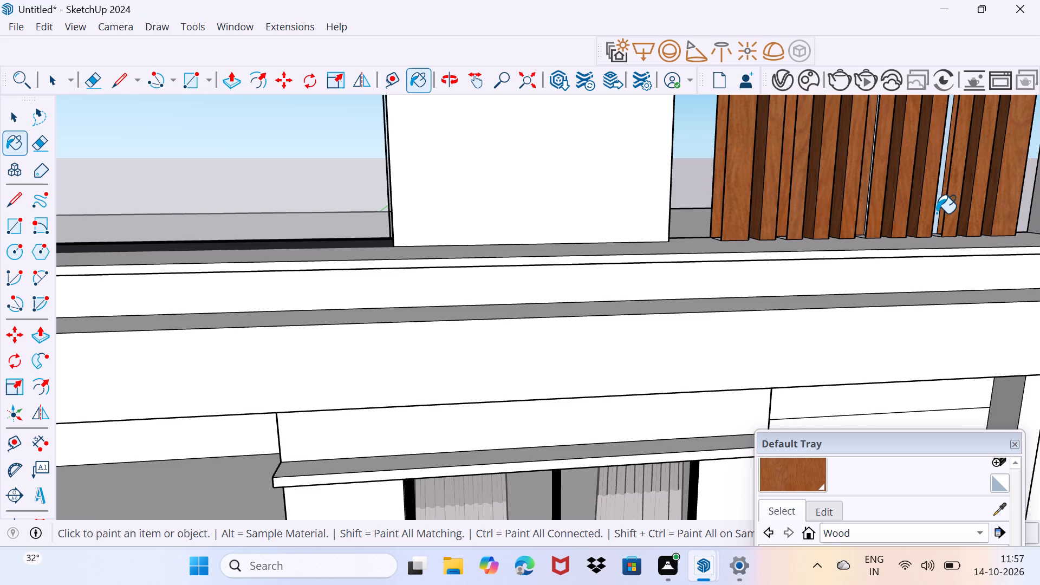
pyautogui.click(940, 236)
# Fill in the remaining unpainted side faces and the small base surfaces between the rooftop slats with the same wood.
pyautogui.scroll(3, 840, 218)
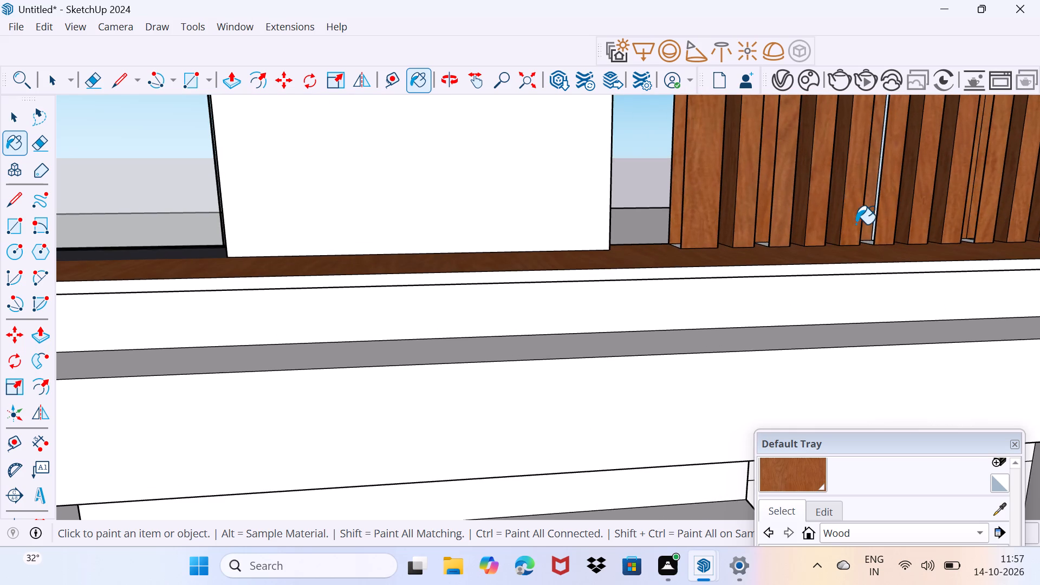
pyautogui.moveTo(856, 224); pyautogui.dragTo(971, 260, button='middle')
pyautogui.click(684, 238)
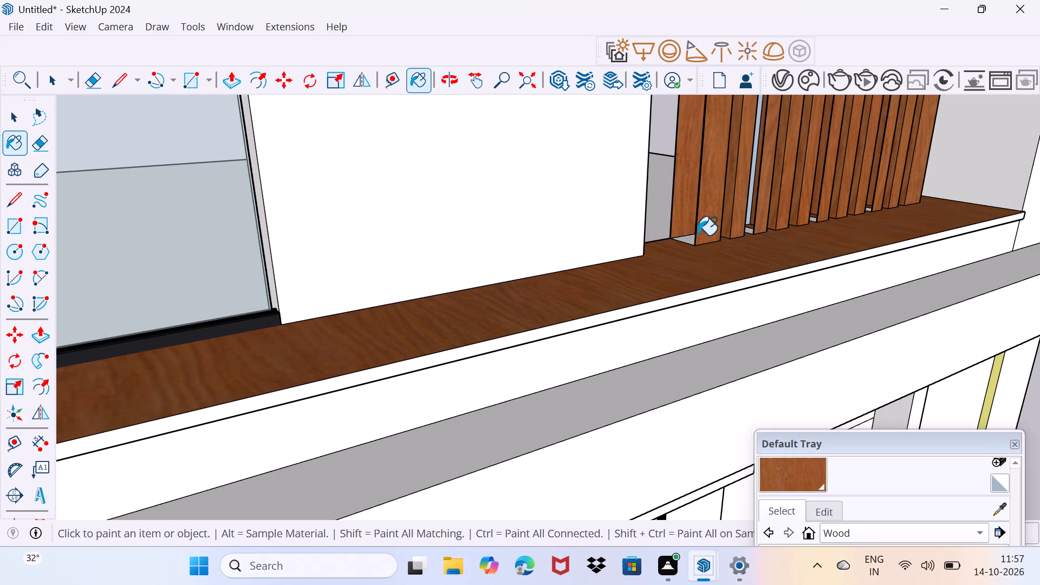
pyautogui.click(751, 200)
pyautogui.click(747, 232)
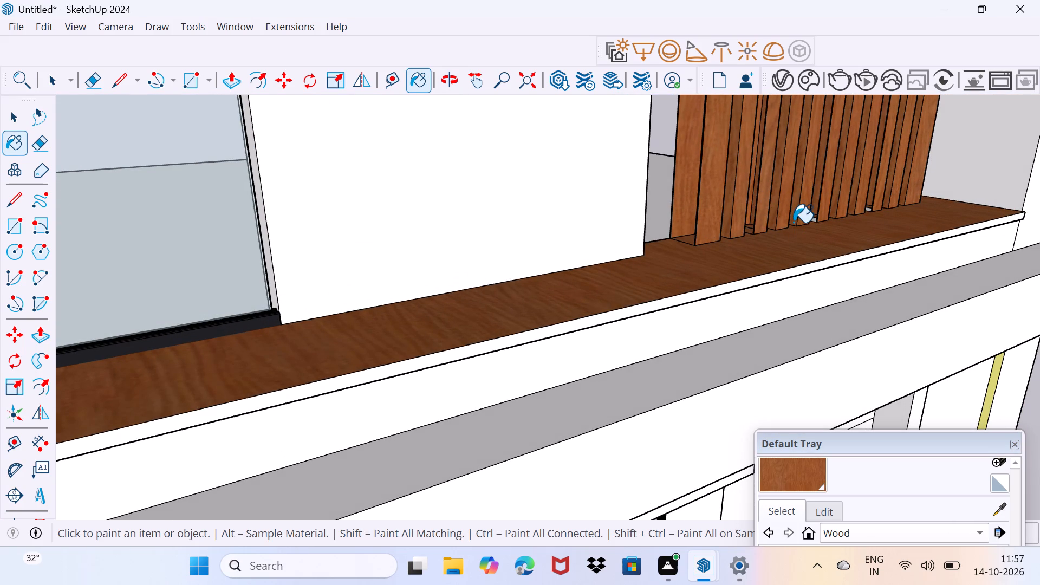
pyautogui.click(812, 220)
pyautogui.click(870, 208)
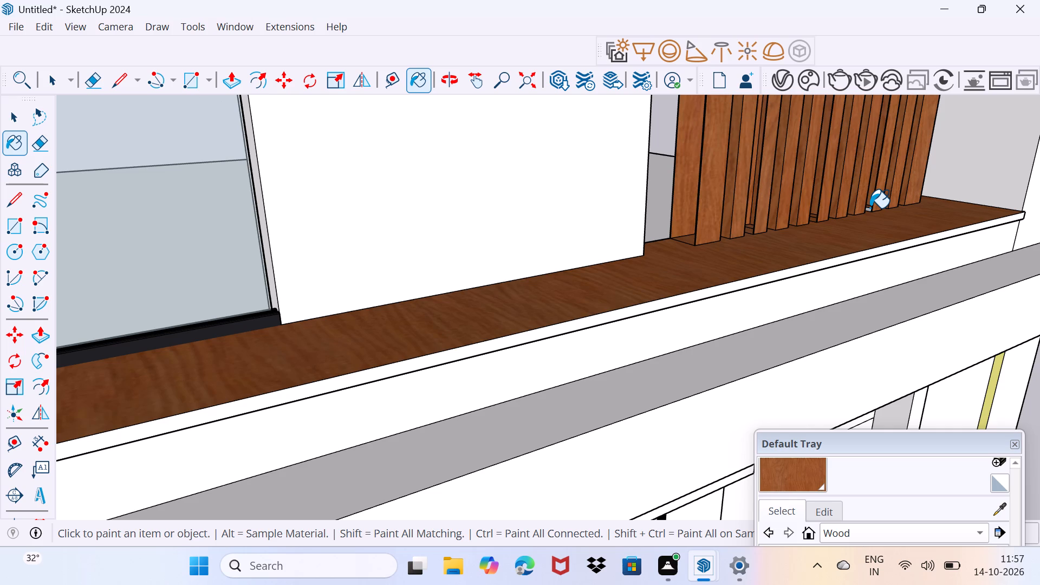
pyautogui.click(869, 209)
pyautogui.scroll(-9, 718, 246)
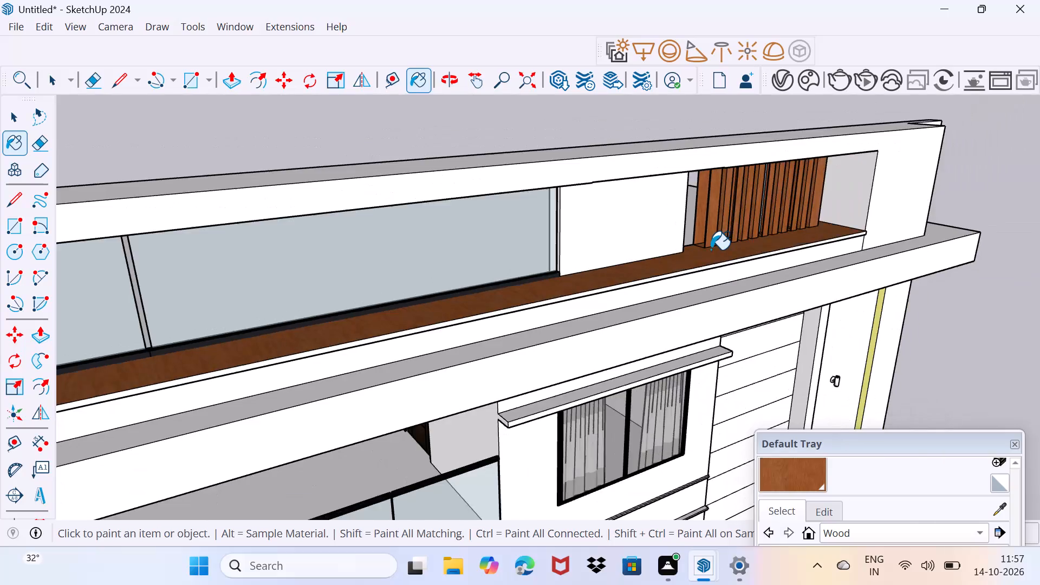
pyautogui.scroll(-5, 711, 250)
pyautogui.scroll(13, 739, 235)
pyautogui.scroll(10, 743, 226)
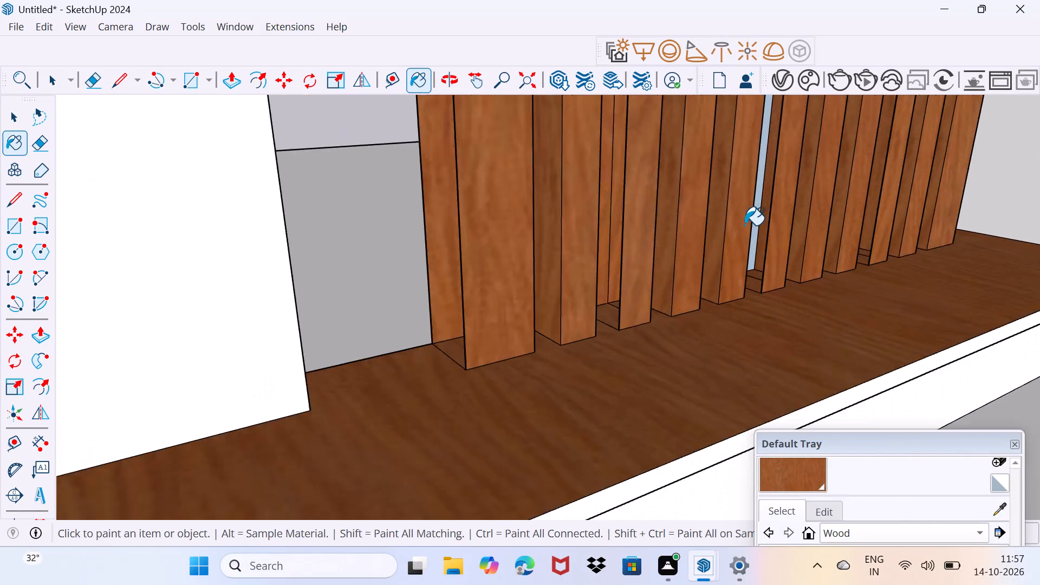
pyautogui.click(759, 227)
# Paint the roof overhang's underside and the ceilings of the two balconies below it with the dark brown wood from the Wood collection.
pyautogui.scroll(-20, 762, 229)
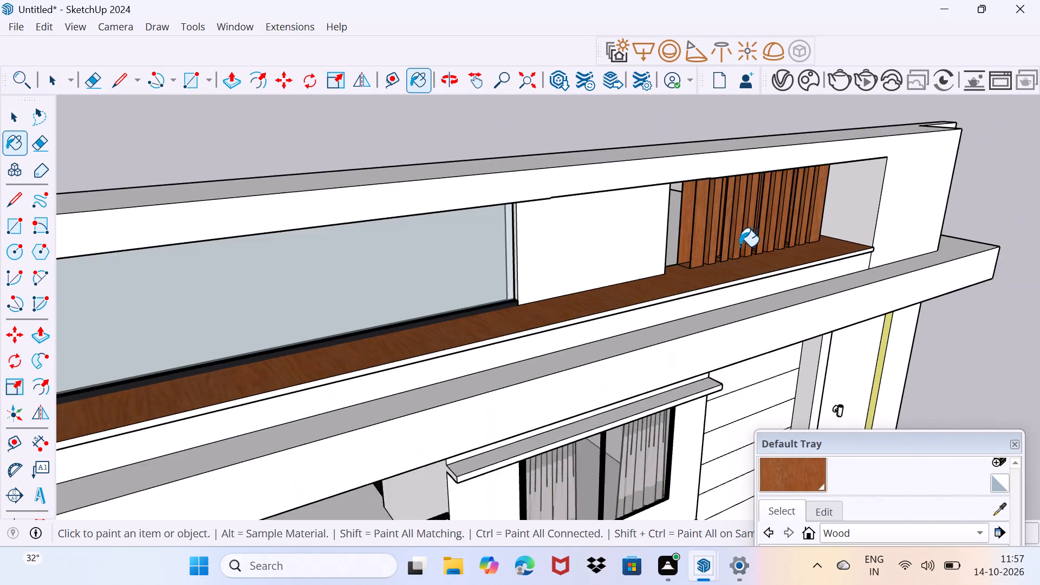
pyautogui.scroll(-14, 739, 246)
pyautogui.moveTo(686, 288); pyautogui.dragTo(509, 305, button='middle')
pyautogui.moveTo(524, 333); pyautogui.dragTo(576, 257, button='middle')
pyautogui.scroll(2, 564, 340)
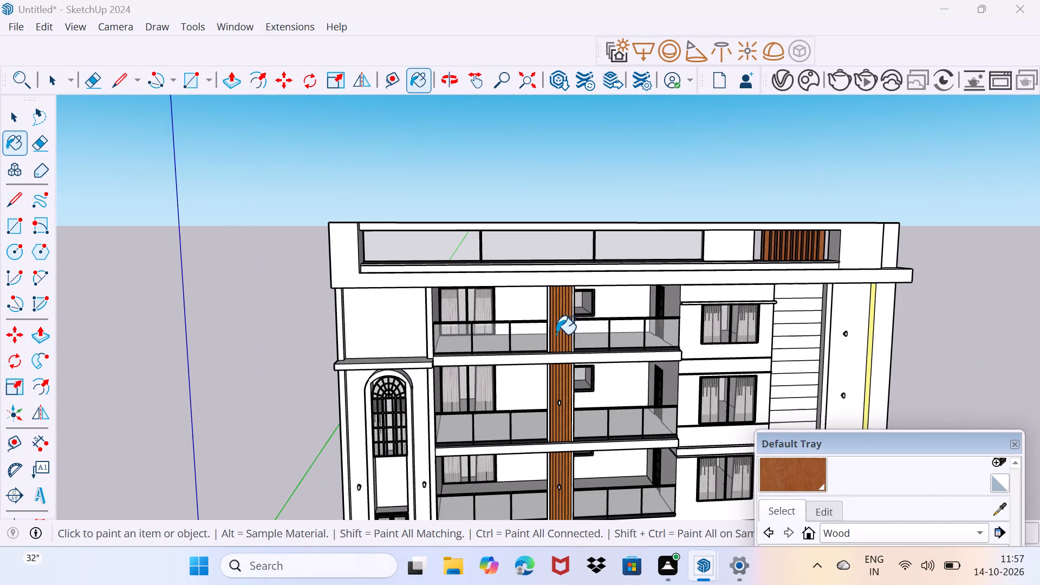
pyautogui.scroll(8, 535, 350)
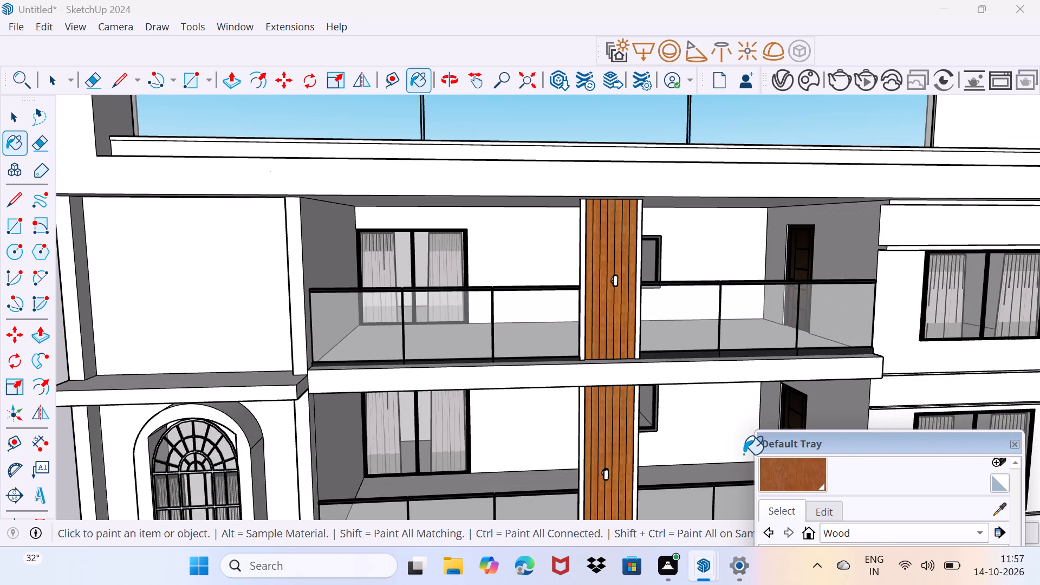
pyautogui.scroll(-3, 796, 487)
pyautogui.scroll(-4, 882, 522)
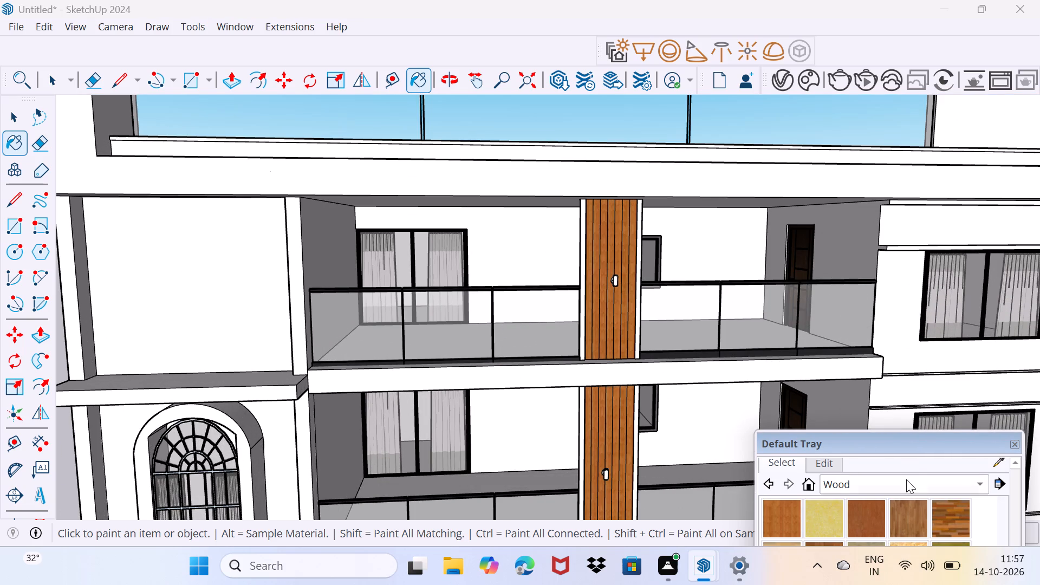
pyautogui.moveTo(898, 440); pyautogui.dragTo(916, 230)
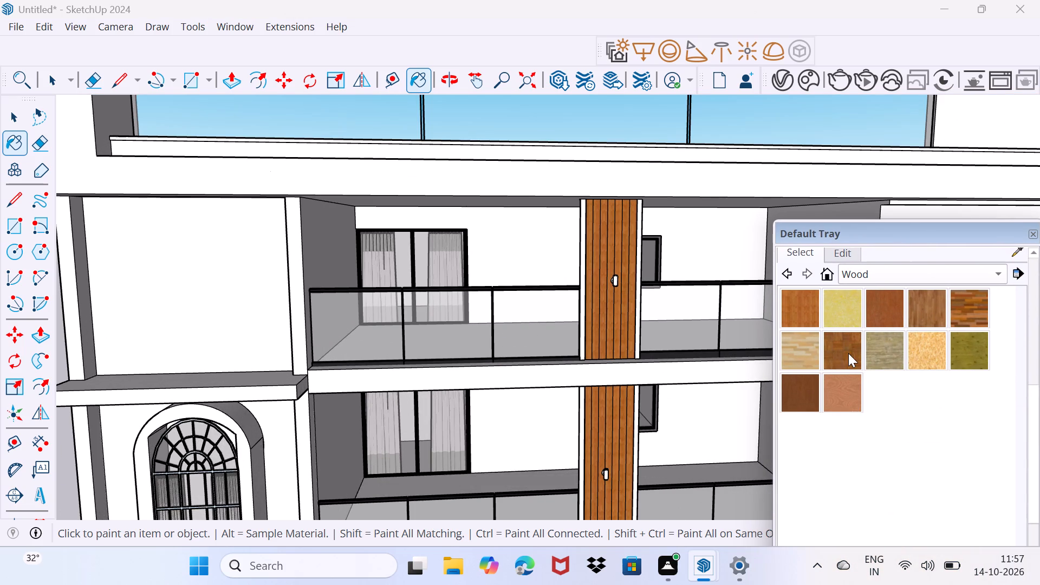
pyautogui.click(812, 387)
pyautogui.moveTo(420, 232); pyautogui.dragTo(458, 137, button='middle')
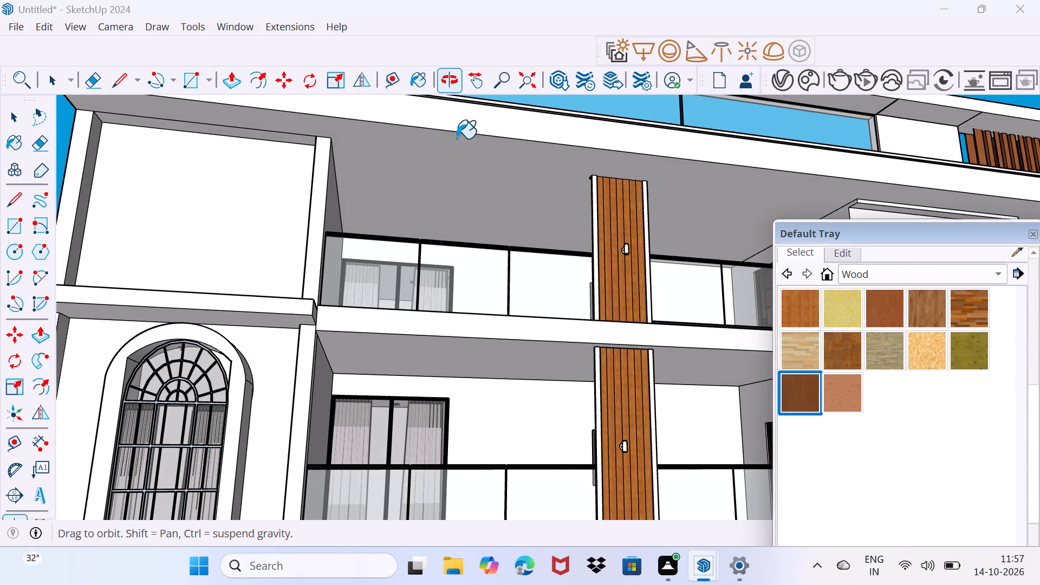
pyautogui.click(455, 164)
pyautogui.moveTo(456, 196); pyautogui.dragTo(444, 250, button='middle')
pyautogui.moveTo(434, 389); pyautogui.dragTo(477, 273, button='middle')
pyautogui.click(477, 342)
pyautogui.scroll(-9, 477, 344)
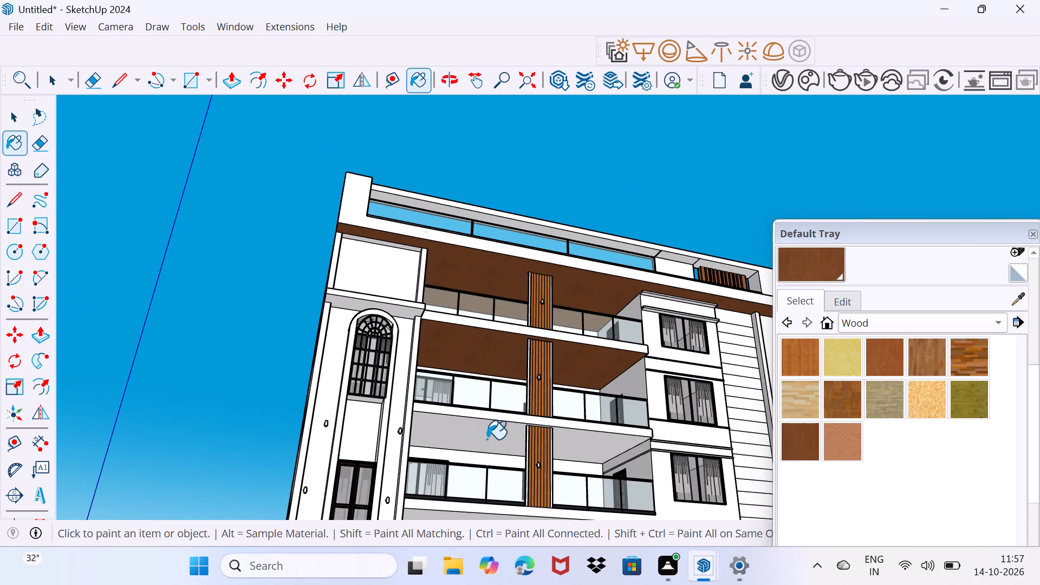
pyautogui.click(487, 439)
# Examine the whole front facade and its wood-covered balcony ceilings from below, from above and head-on.
pyautogui.moveTo(486, 447); pyautogui.dragTo(465, 258, button='middle')
pyautogui.moveTo(452, 295); pyautogui.dragTo(443, 329, button='middle')
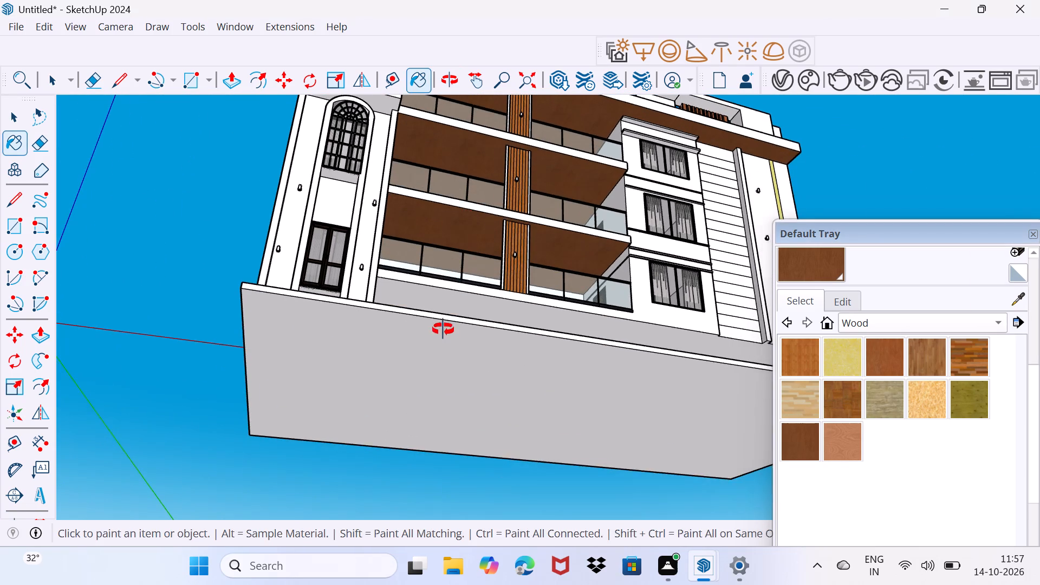
pyautogui.moveTo(443, 329); pyautogui.dragTo(439, 355, button='middle')
pyautogui.press('space')
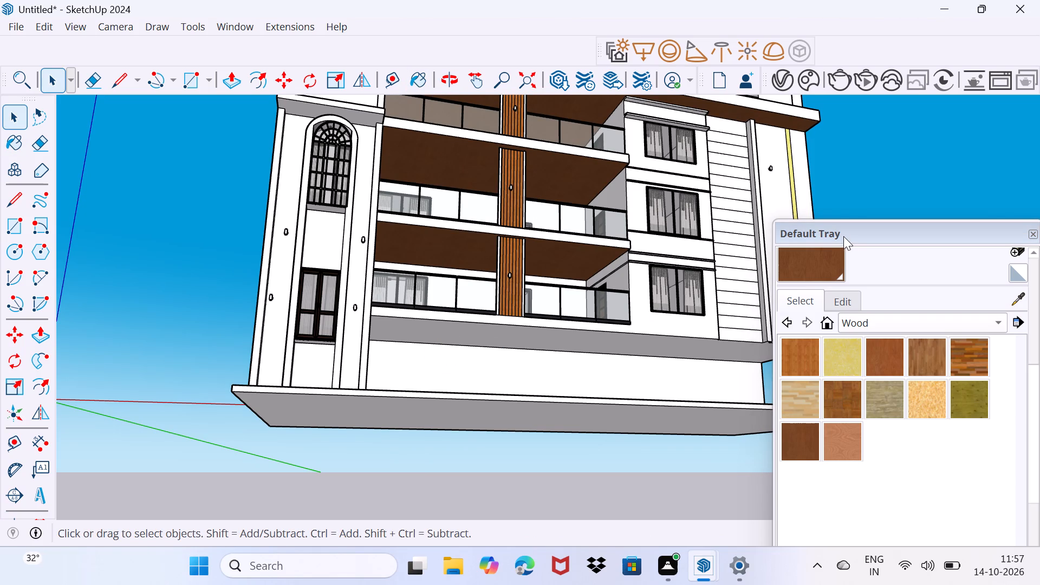
pyautogui.moveTo(847, 233); pyautogui.dragTo(696, 541)
pyautogui.moveTo(620, 243); pyautogui.dragTo(503, 396, button='middle')
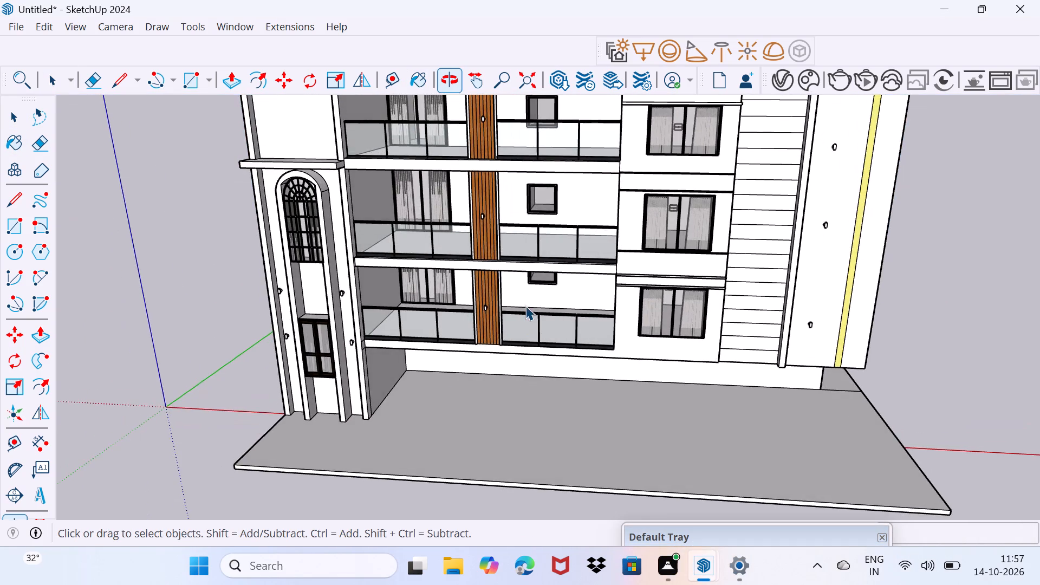
pyautogui.scroll(-7, 525, 305)
pyautogui.moveTo(536, 282); pyautogui.dragTo(465, 458, button='middle')
pyautogui.moveTo(471, 451); pyautogui.dragTo(475, 443, button='middle')
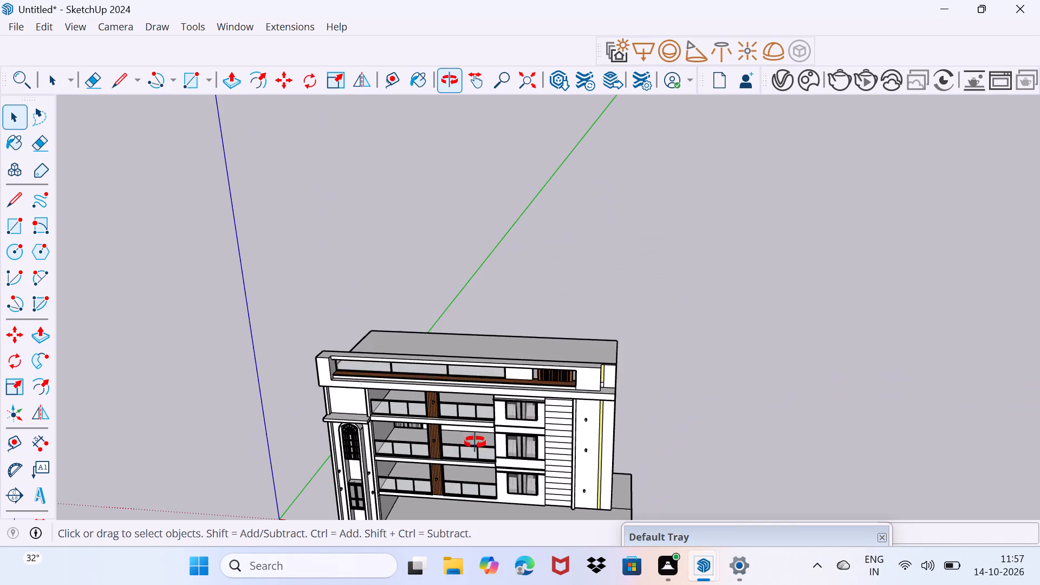
pyautogui.moveTo(475, 443); pyautogui.dragTo(574, 216, button='middle')
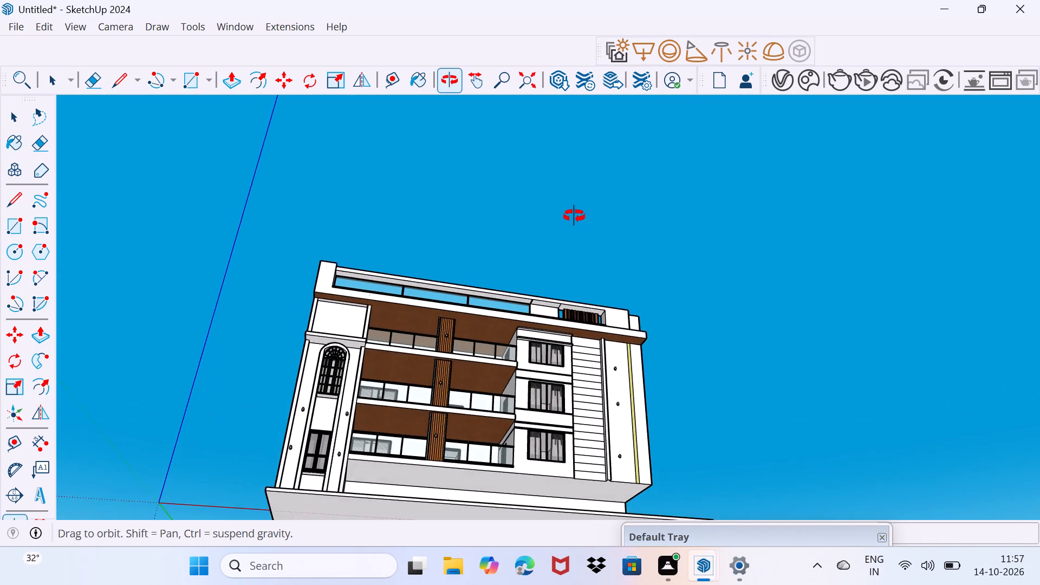
pyautogui.moveTo(574, 216); pyautogui.dragTo(503, 331, button='middle')
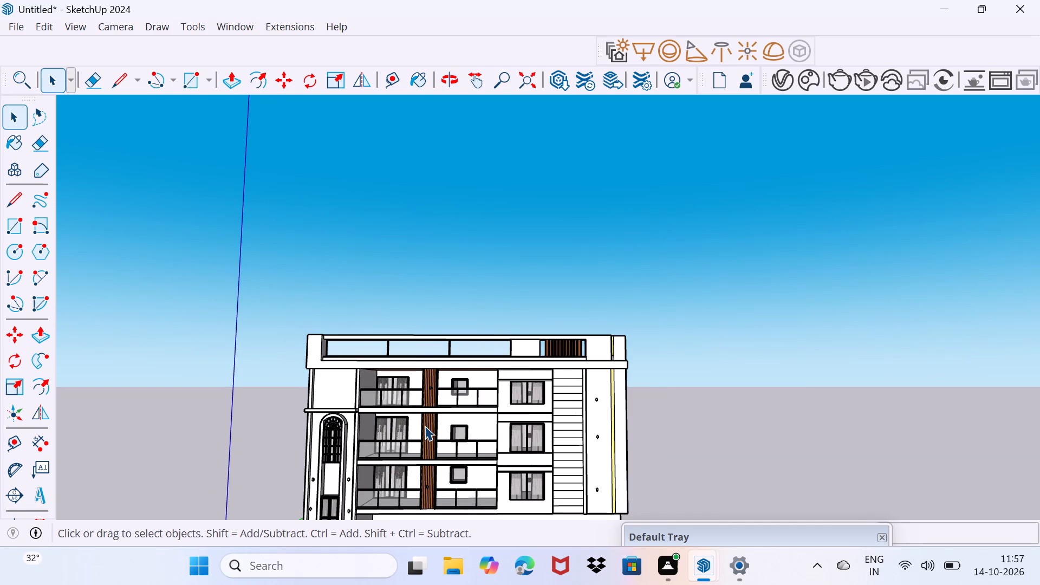
# Draw a dividing line across the roof overhang's underside from the arched-window tower's inner corner to the front edge.
pyautogui.moveTo(425, 424); pyautogui.dragTo(496, 295, button='middle')
pyautogui.scroll(3, 350, 341)
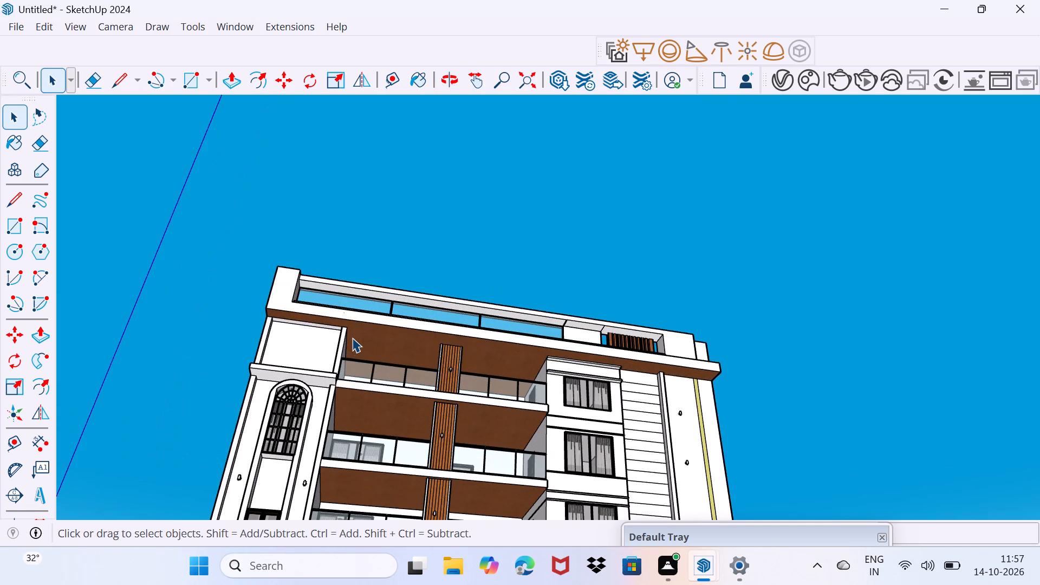
pyautogui.scroll(14, 348, 341)
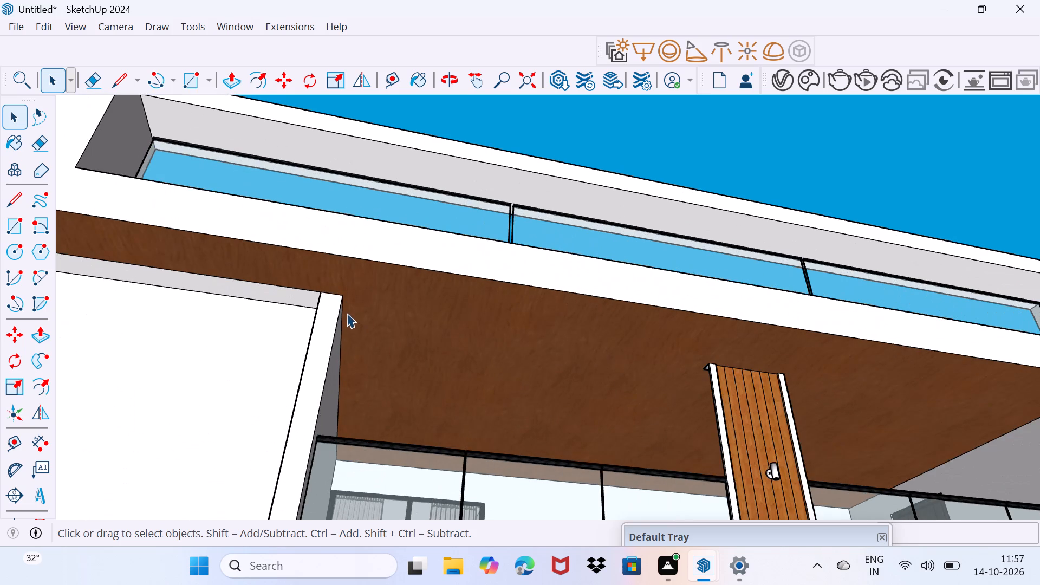
pyautogui.moveTo(347, 313); pyautogui.dragTo(353, 329, button='middle')
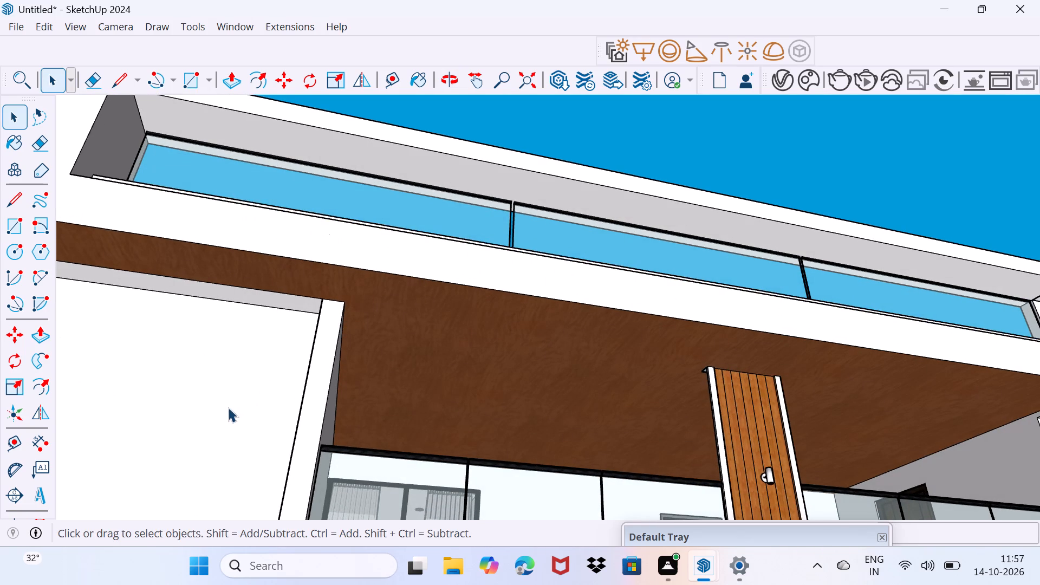
pyautogui.press('l')
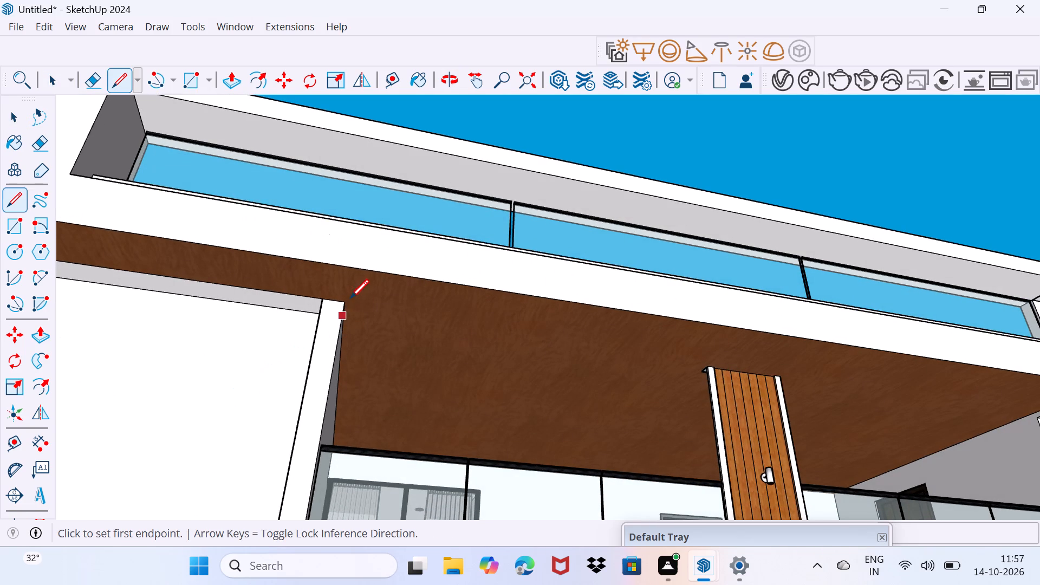
pyautogui.click(346, 301)
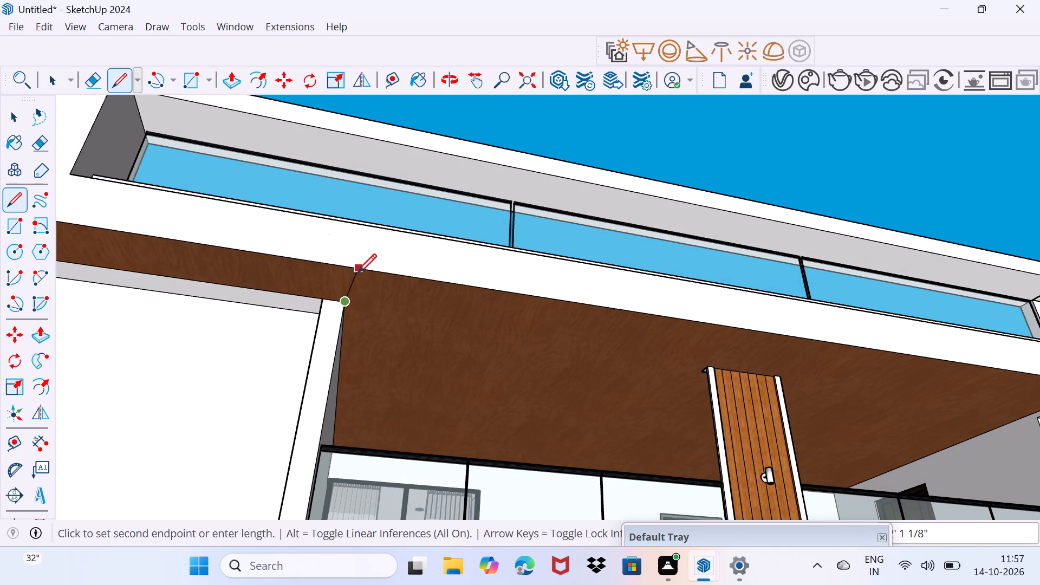
pyautogui.click(351, 269)
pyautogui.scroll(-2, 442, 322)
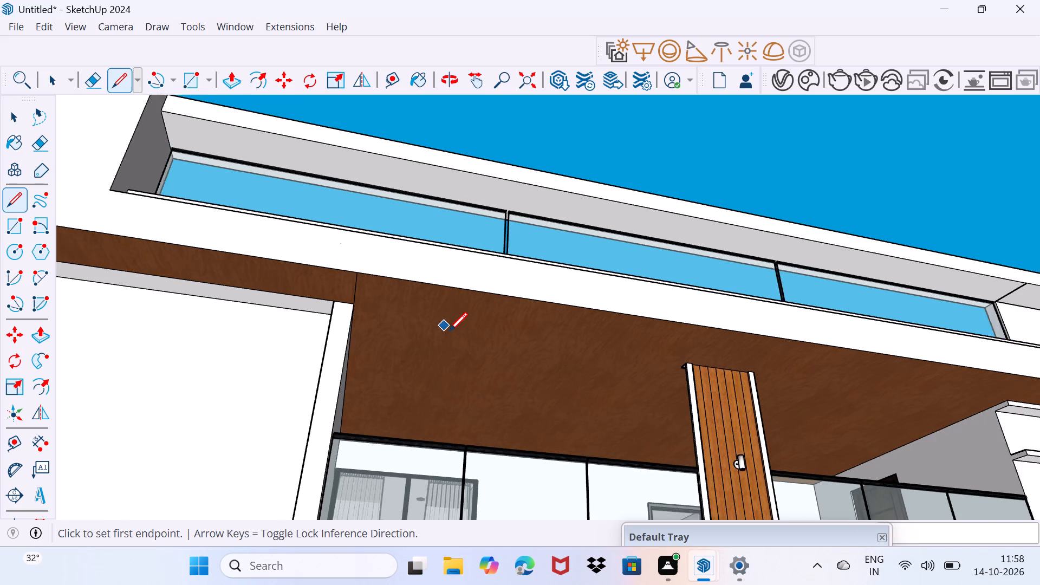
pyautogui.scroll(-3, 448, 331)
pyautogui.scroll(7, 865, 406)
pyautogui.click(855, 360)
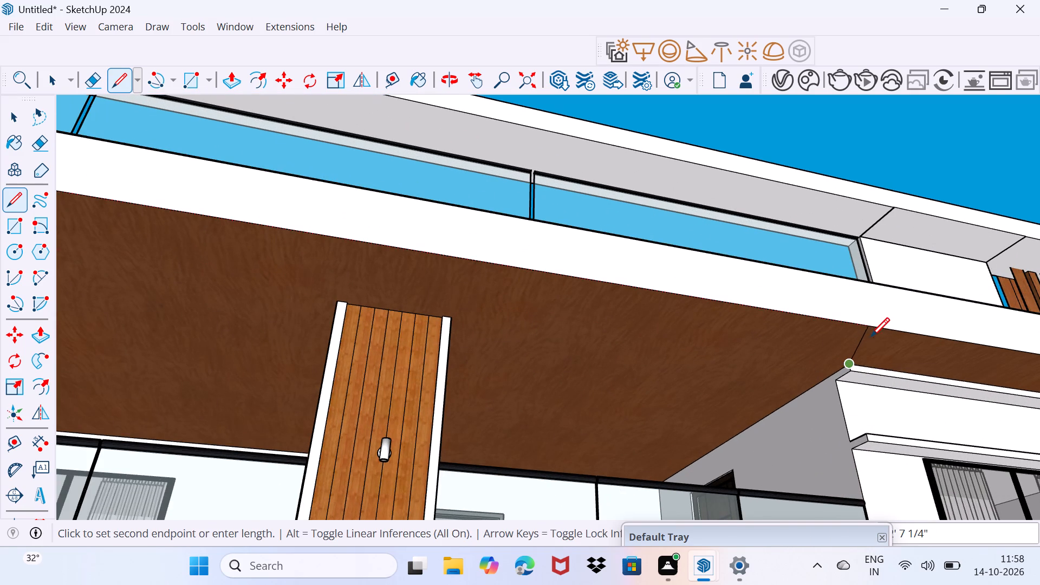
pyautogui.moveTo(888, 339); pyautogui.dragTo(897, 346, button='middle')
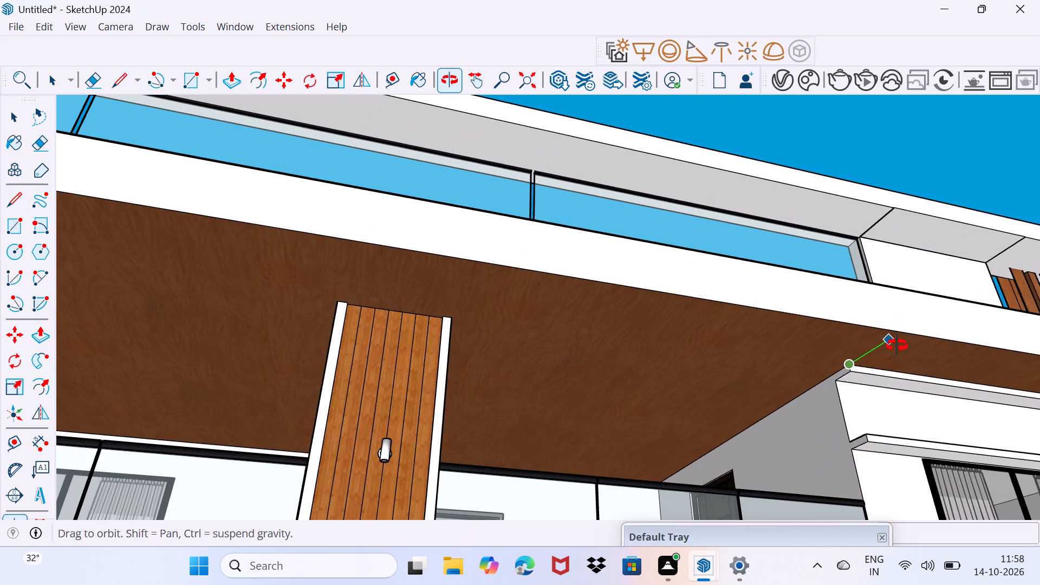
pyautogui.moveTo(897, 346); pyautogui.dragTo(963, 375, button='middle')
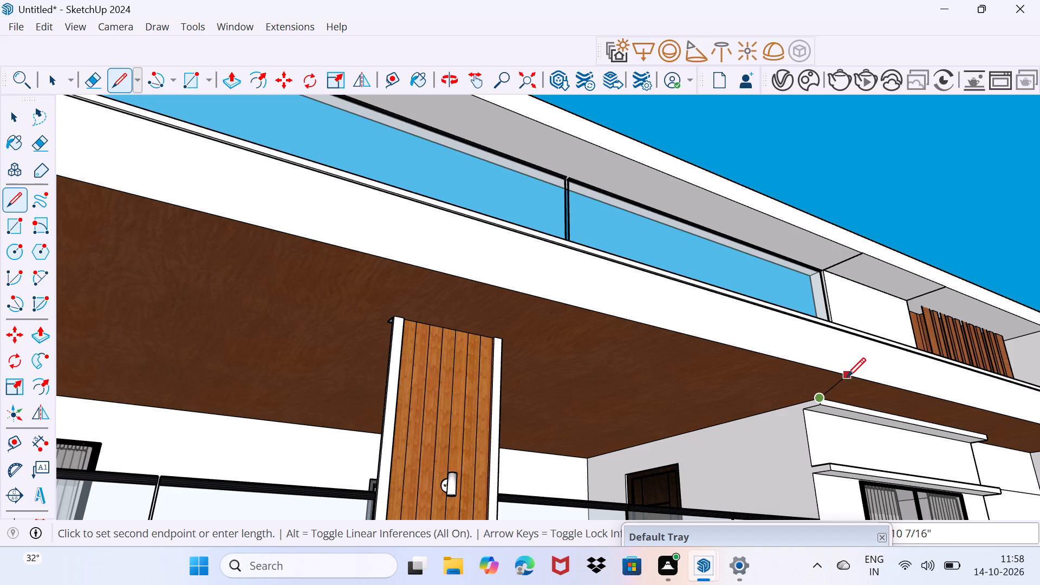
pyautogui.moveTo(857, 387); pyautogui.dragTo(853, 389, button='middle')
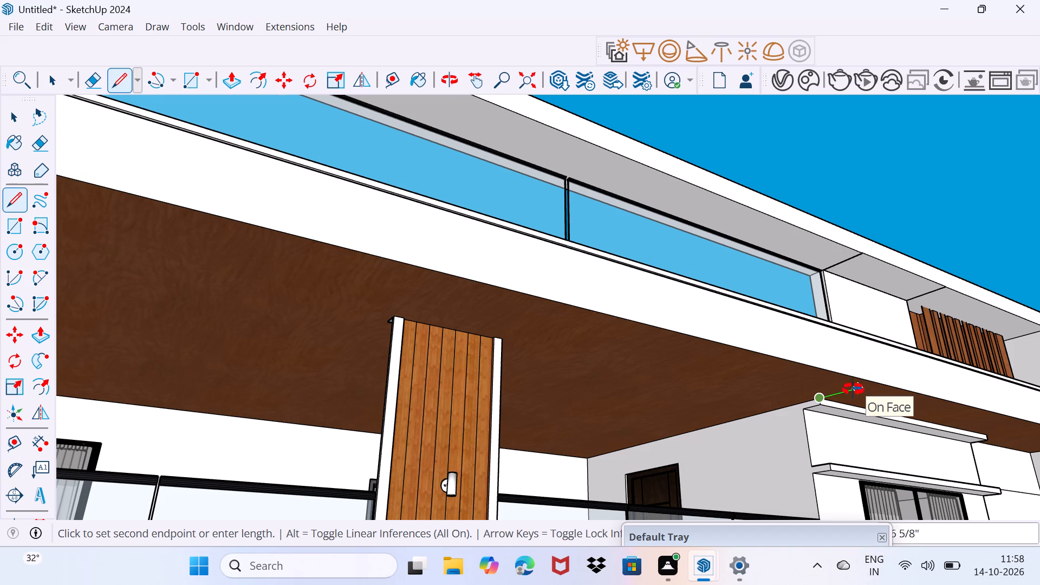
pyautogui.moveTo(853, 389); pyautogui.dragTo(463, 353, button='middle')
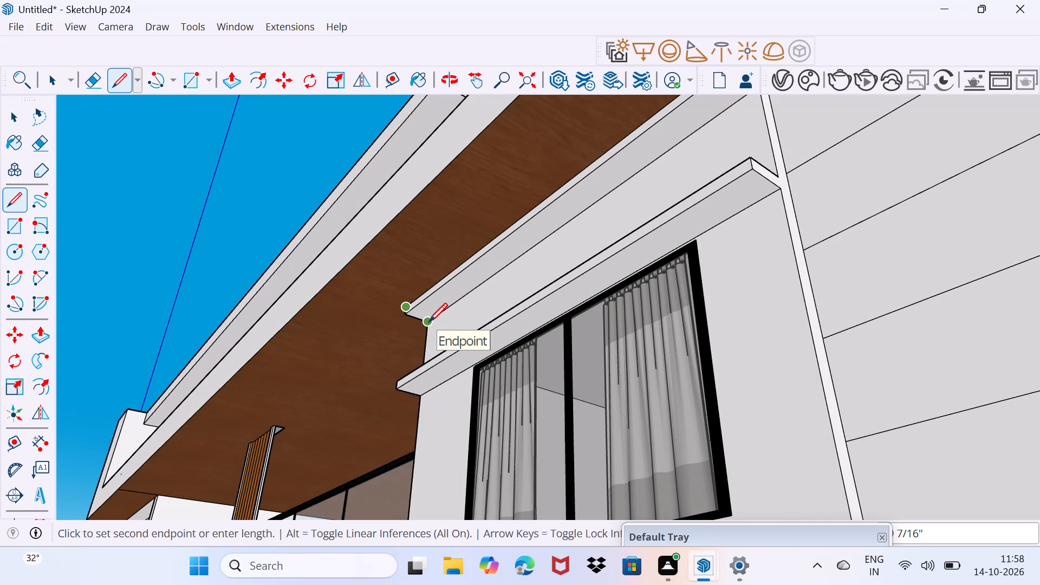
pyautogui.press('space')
# Draw a dividing line across the roof overhang's underside from the balcony-side corner of the window bay's top ledge to the front edge.
pyautogui.press('l')
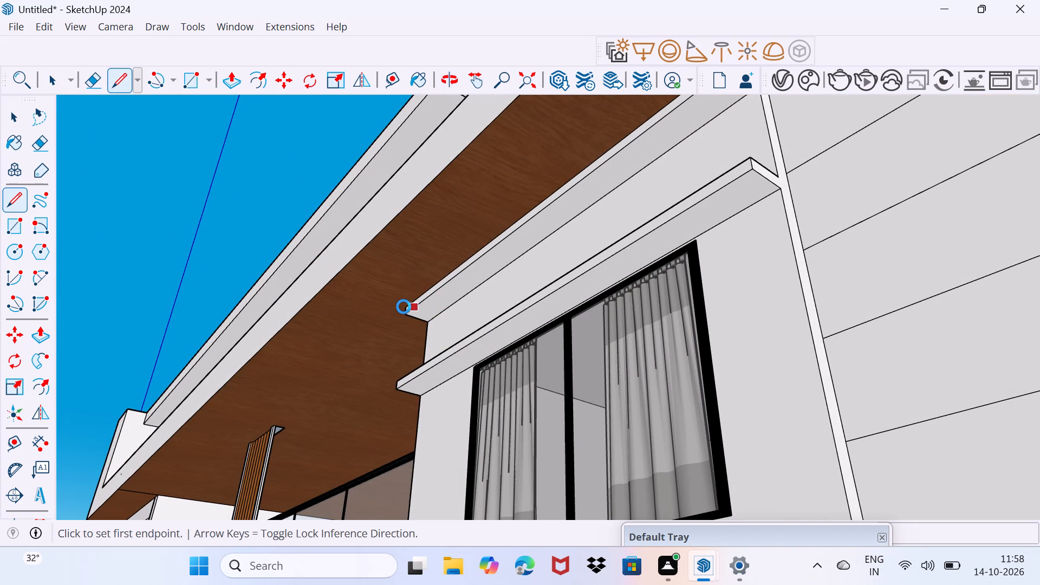
pyautogui.scroll(1, 404, 307)
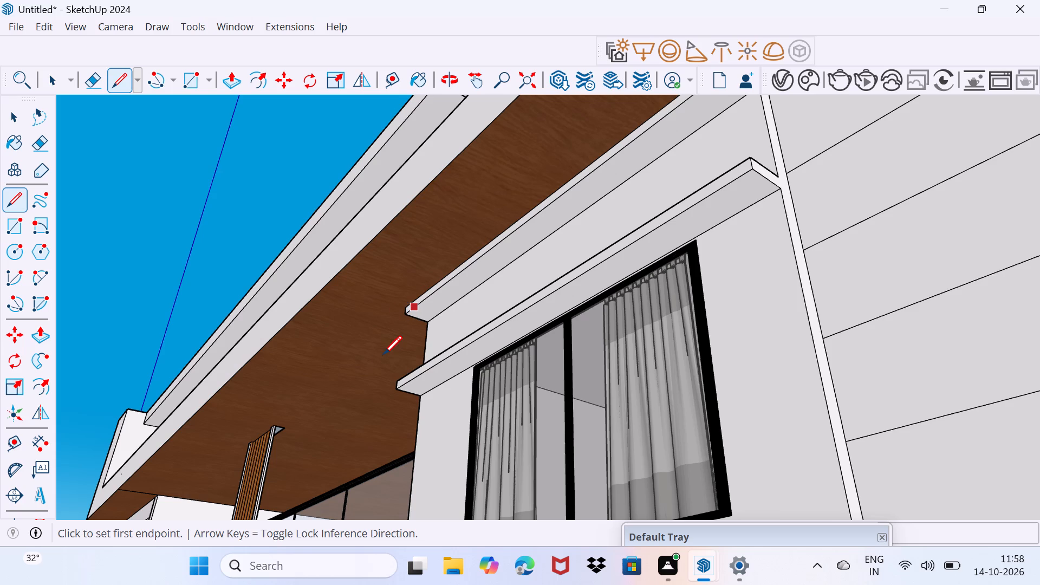
pyautogui.scroll(7, 411, 306)
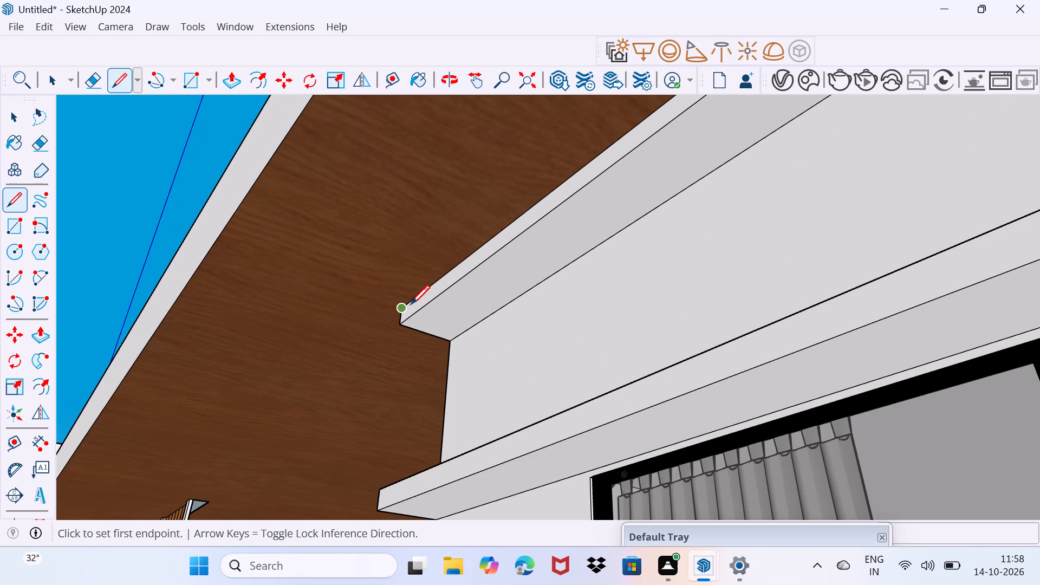
pyautogui.click(406, 304)
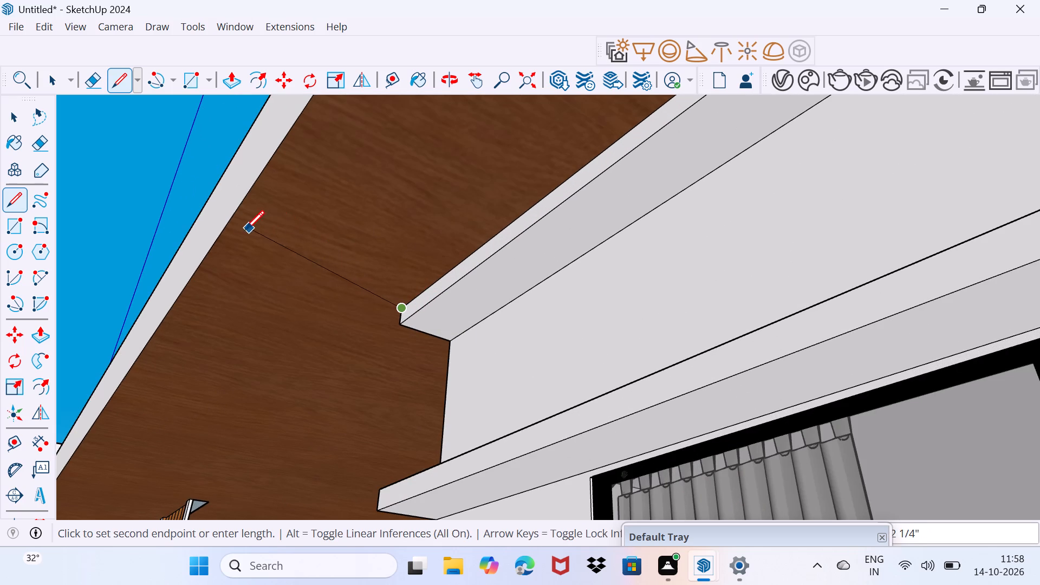
pyautogui.click(219, 238)
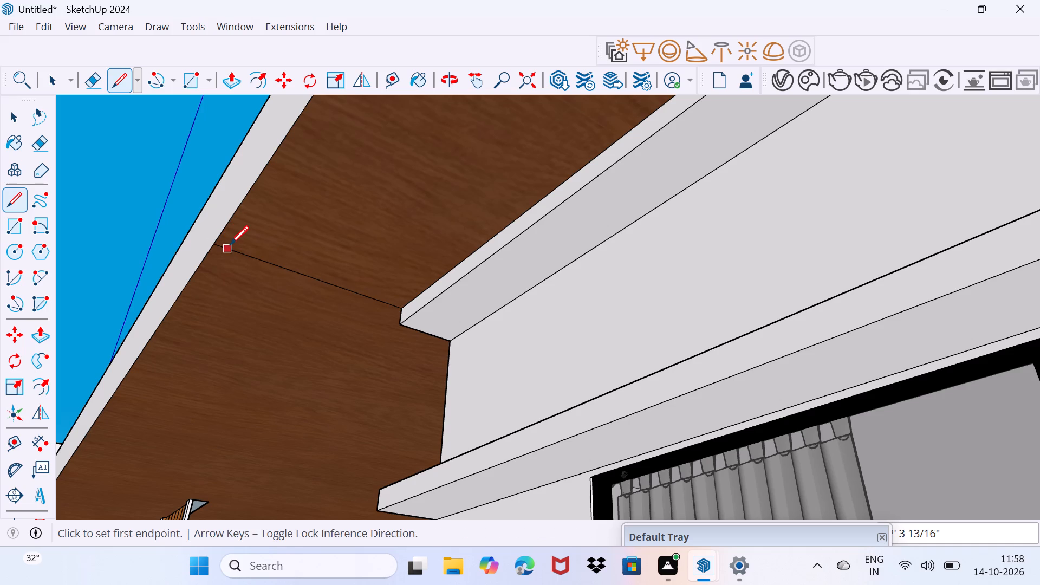
pyautogui.press('space')
pyautogui.scroll(-18, 230, 244)
pyautogui.moveTo(225, 284); pyautogui.dragTo(226, 285, button='middle')
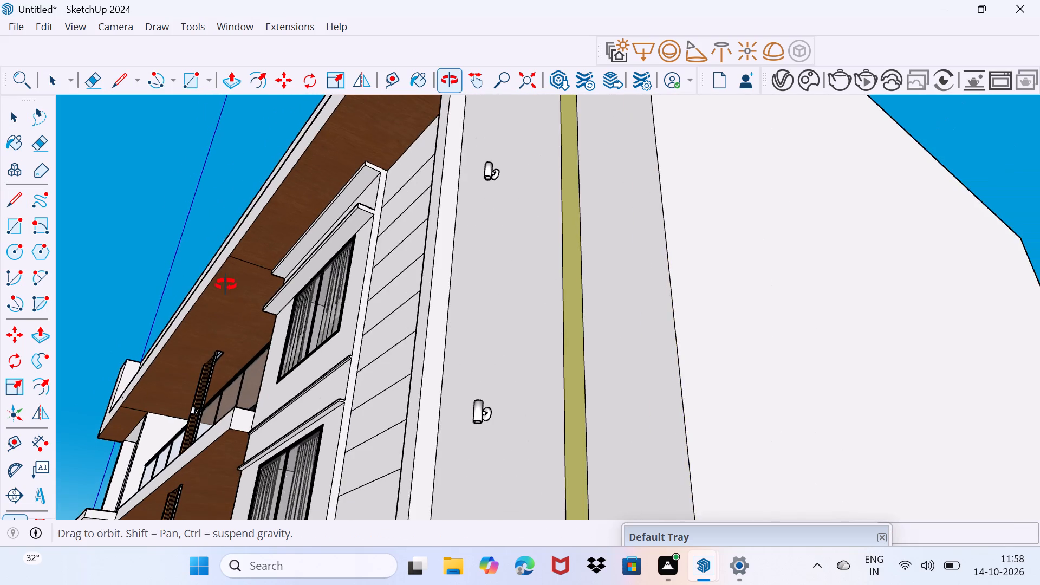
pyautogui.moveTo(226, 285); pyautogui.dragTo(453, 321, button='middle')
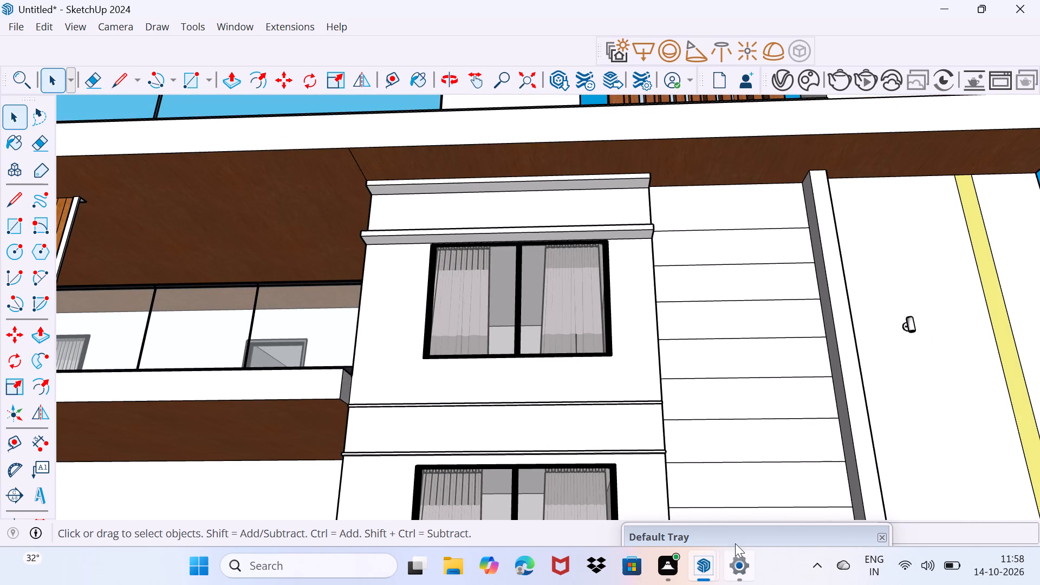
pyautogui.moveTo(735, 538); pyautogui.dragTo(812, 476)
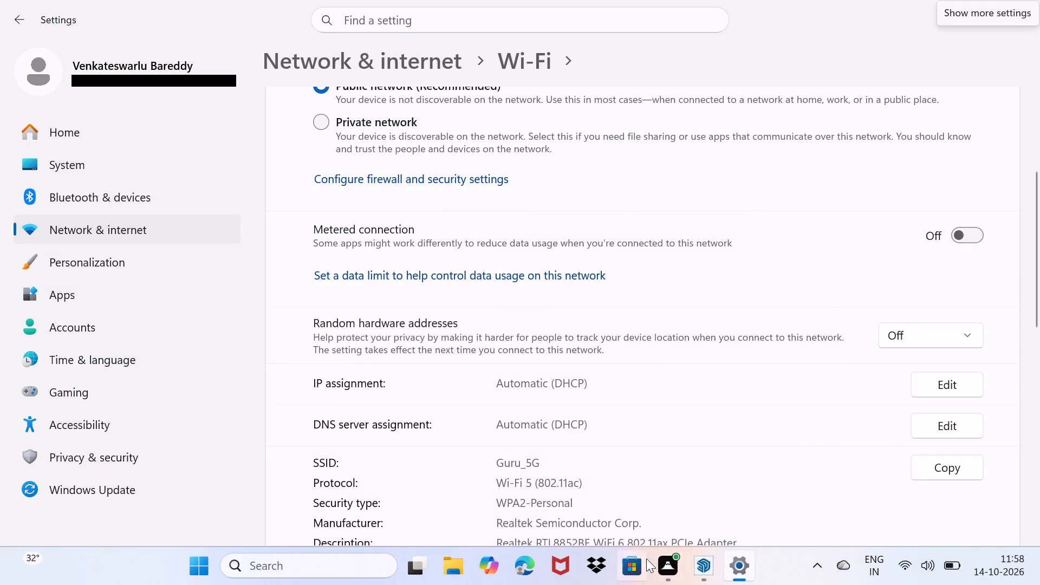
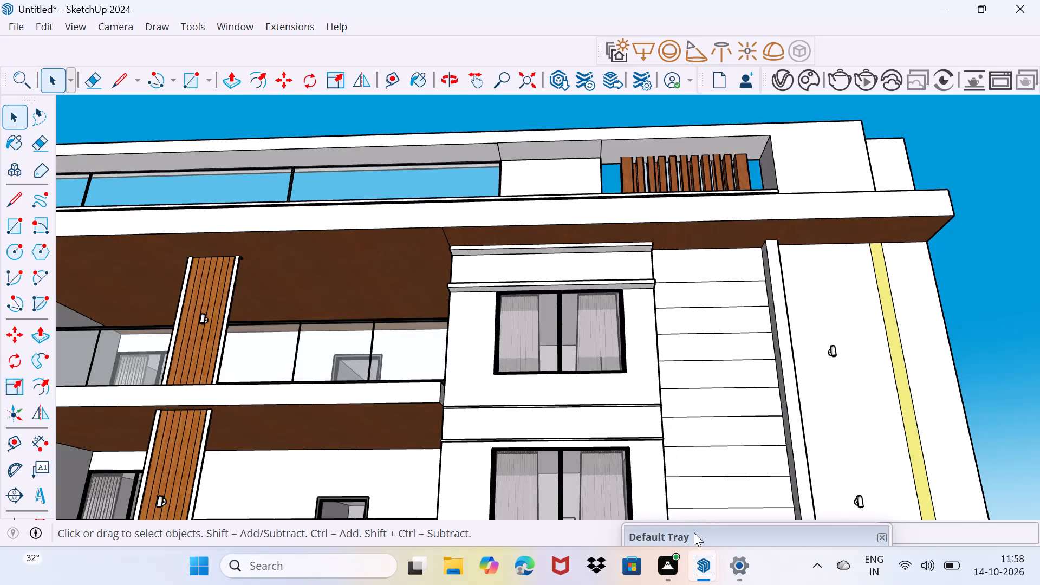
# Paint the roof overhang's underside section above the window bay with the in-model 0066_Honeydew material.
pyautogui.moveTo(695, 534); pyautogui.dragTo(760, 354)
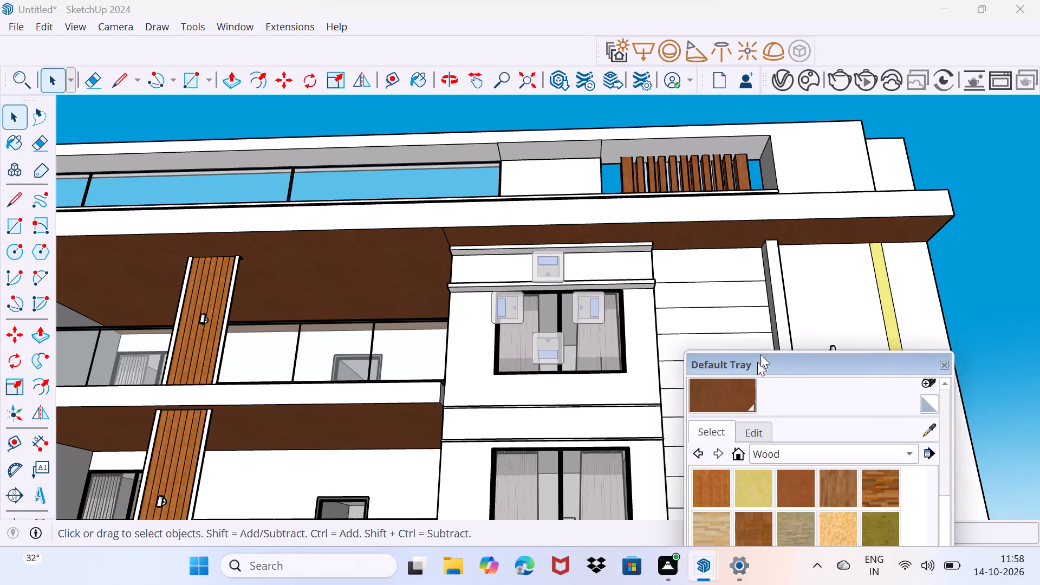
pyautogui.moveTo(760, 354); pyautogui.dragTo(801, 242)
pyautogui.click(834, 336)
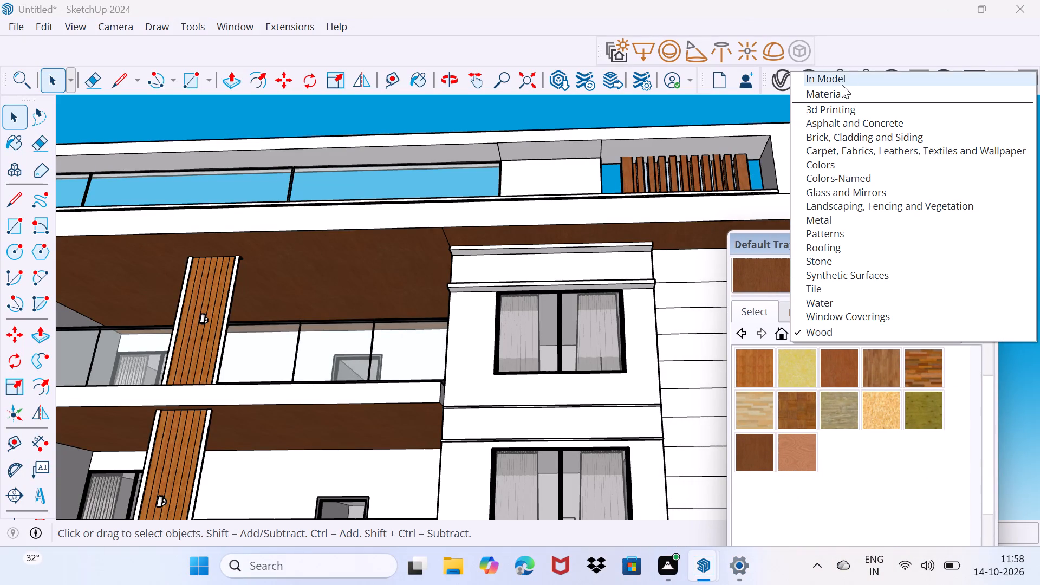
pyautogui.click(842, 84)
pyautogui.click(760, 373)
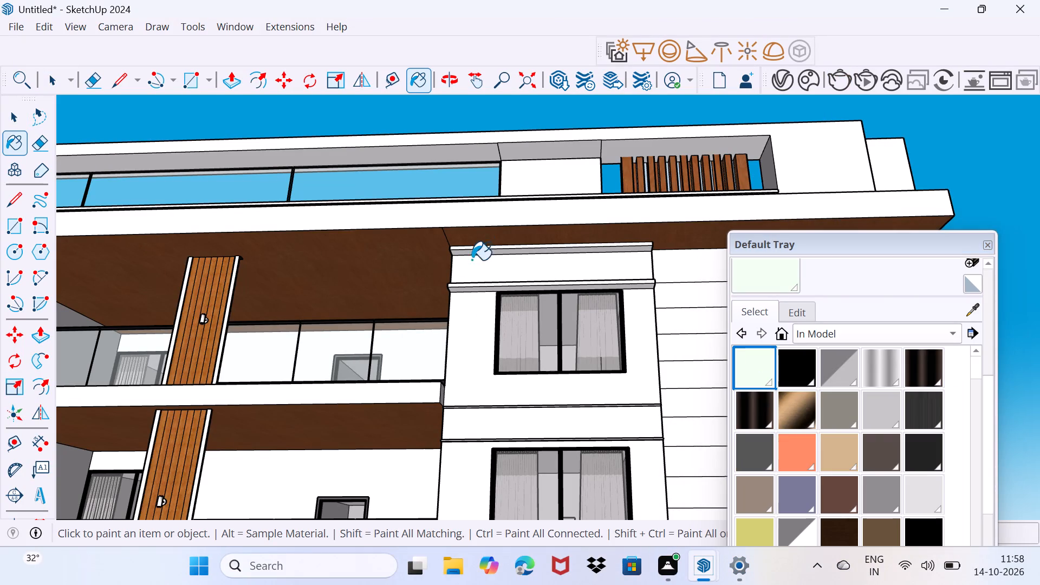
pyautogui.click(480, 245)
pyautogui.click(500, 240)
# Paint the roof overhang's underside section above the arched-window tower with the same 0066_Honeydew material.
pyautogui.moveTo(342, 279); pyautogui.dragTo(581, 303, button='middle')
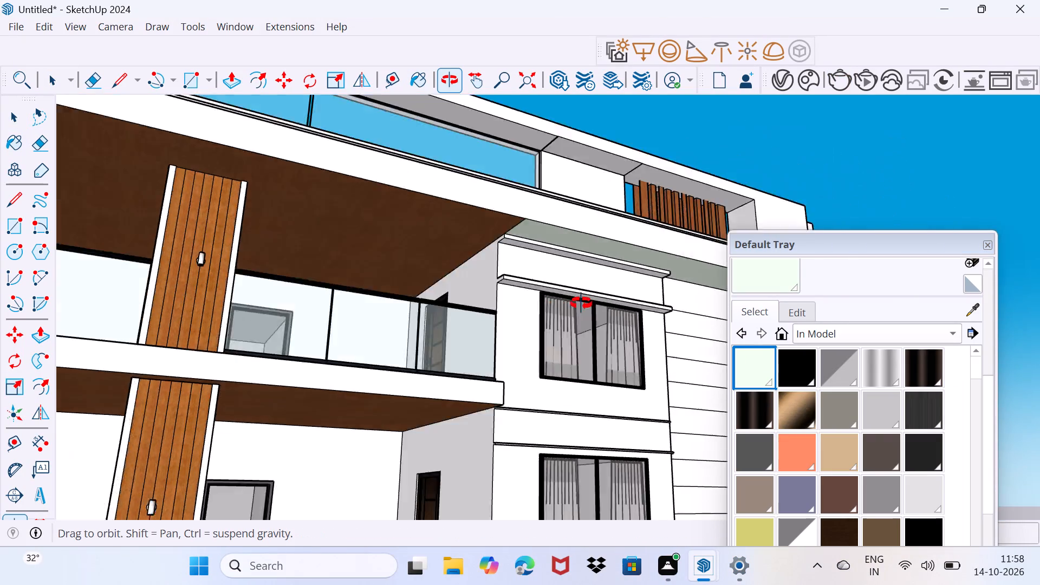
pyautogui.moveTo(581, 303); pyautogui.dragTo(634, 324, button='middle')
pyautogui.scroll(-7, 634, 323)
pyautogui.scroll(2, 325, 199)
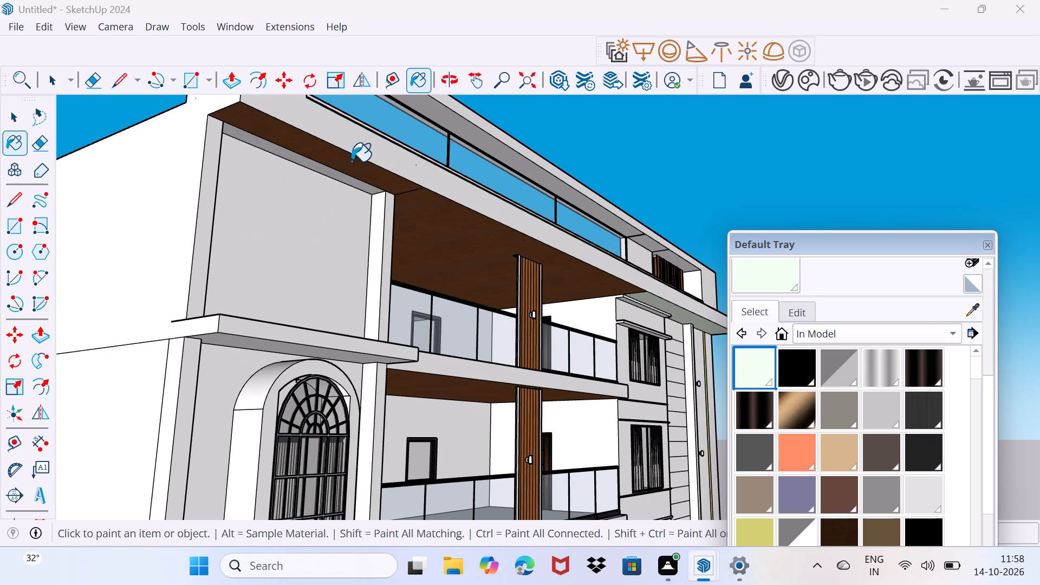
pyautogui.click(353, 160)
pyautogui.scroll(-4, 459, 240)
pyautogui.moveTo(504, 270); pyautogui.dragTo(341, 274, button='middle')
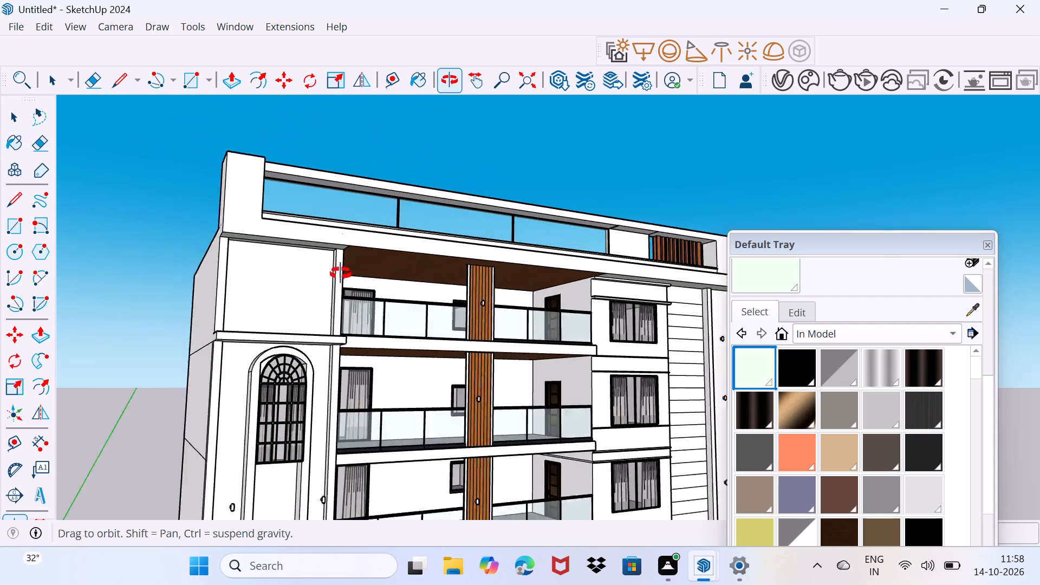
pyautogui.moveTo(341, 274); pyautogui.dragTo(301, 264, button='middle')
pyautogui.press('space')
pyautogui.moveTo(917, 244); pyautogui.dragTo(843, 370)
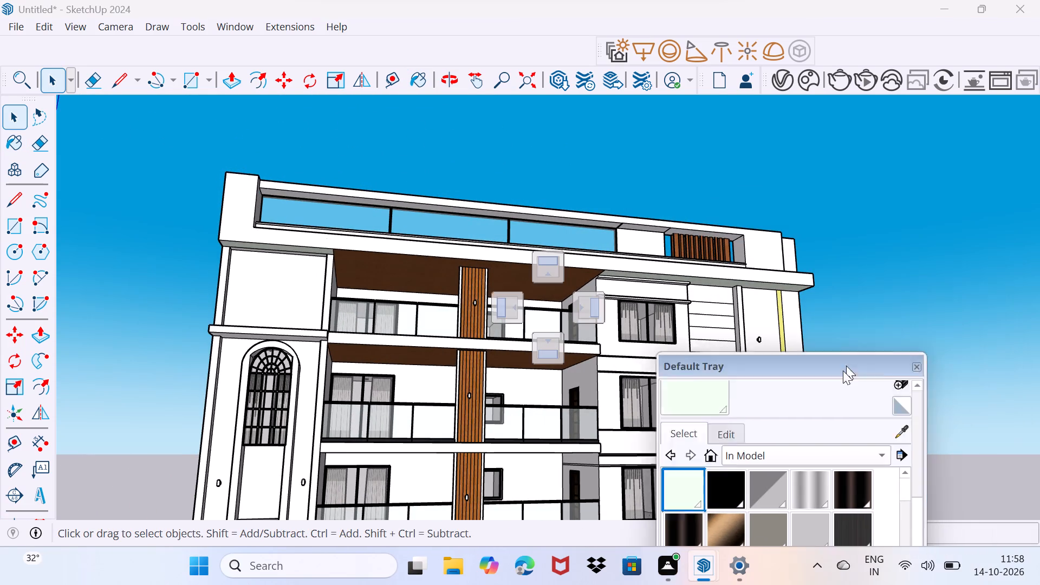
pyautogui.moveTo(843, 370); pyautogui.dragTo(776, 512)
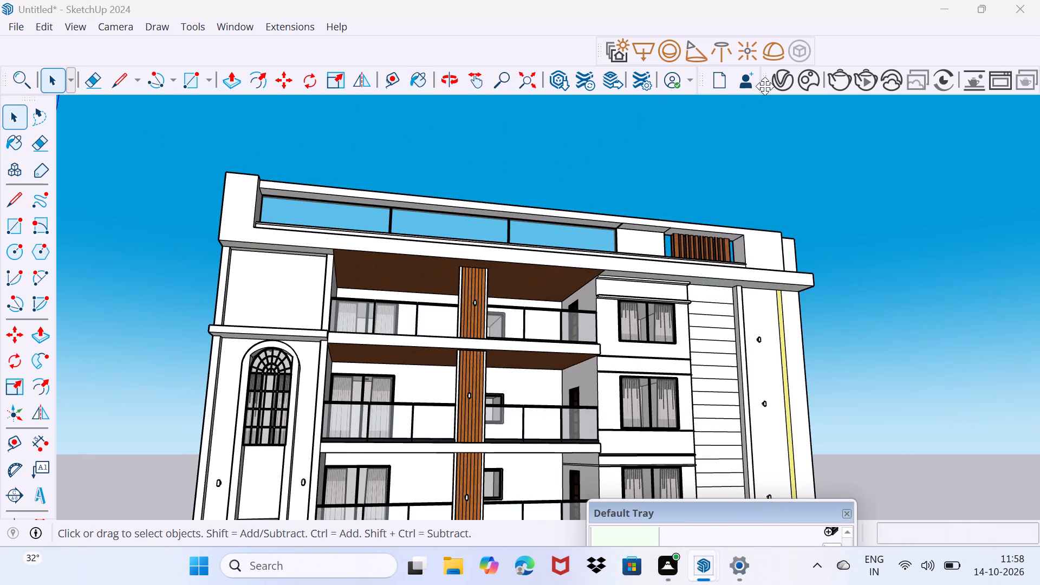
# Insert the downloaded Tlon Light 1950 from Chaos Cosmos onto the top balcony's wood ceiling, between the arched-window tower and the wood-slat pillar.
pyautogui.click(779, 82)
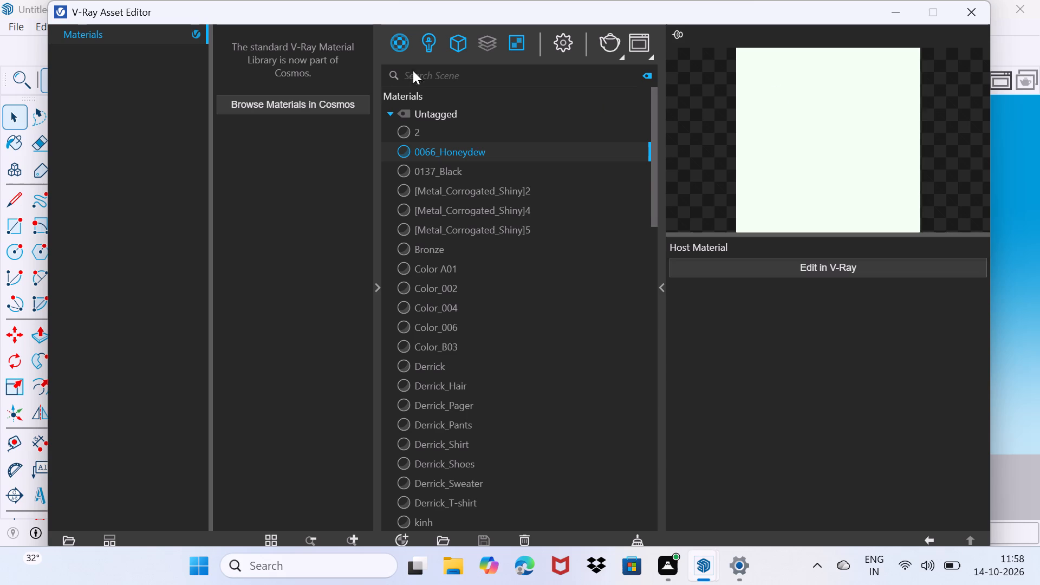
pyautogui.click(358, 104)
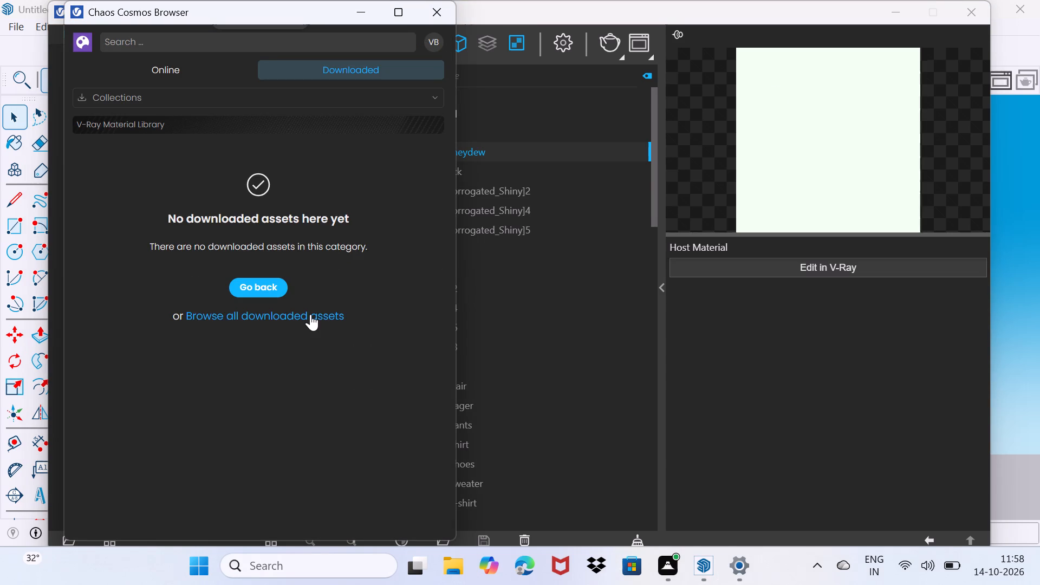
pyautogui.click(310, 314)
pyautogui.scroll(-4, 295, 302)
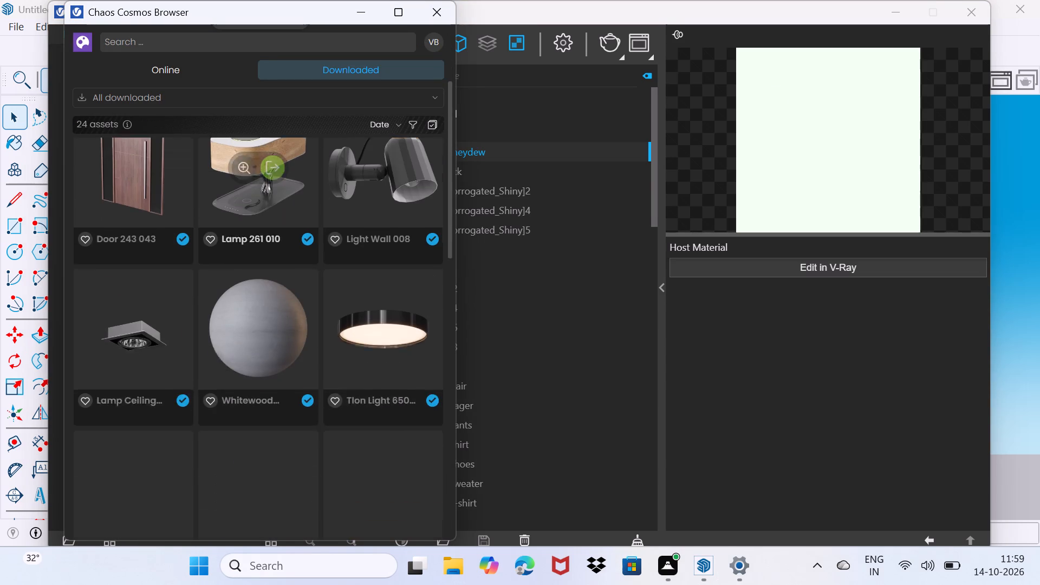
pyautogui.scroll(-1, 295, 301)
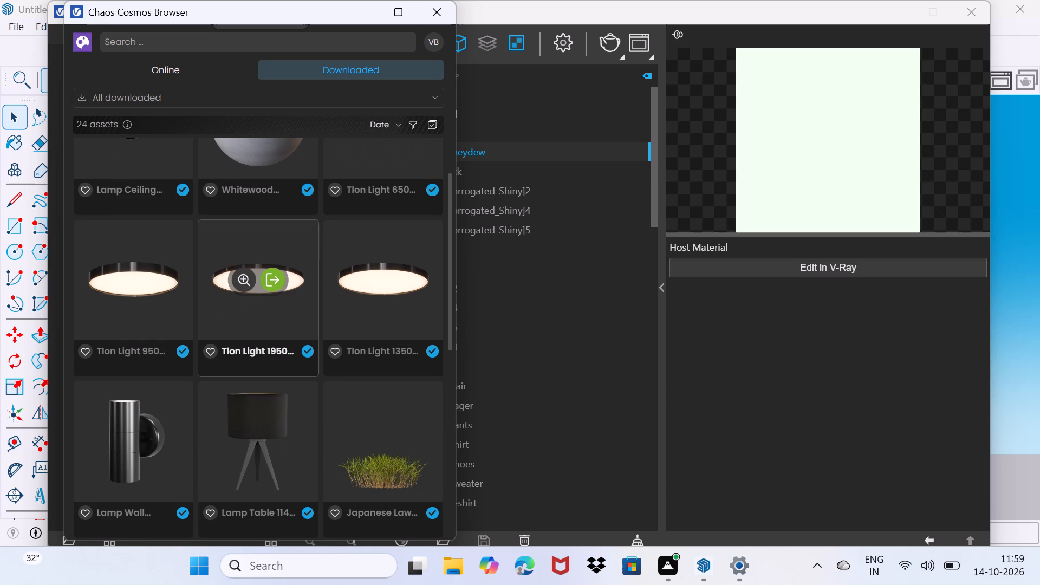
pyautogui.click(276, 290)
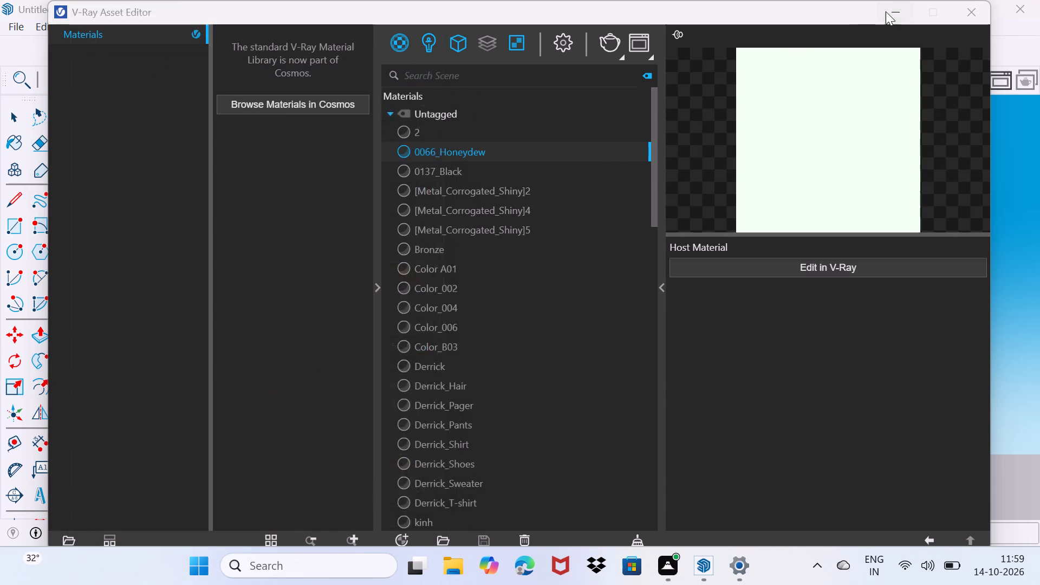
pyautogui.click(895, 10)
pyautogui.scroll(5, 373, 305)
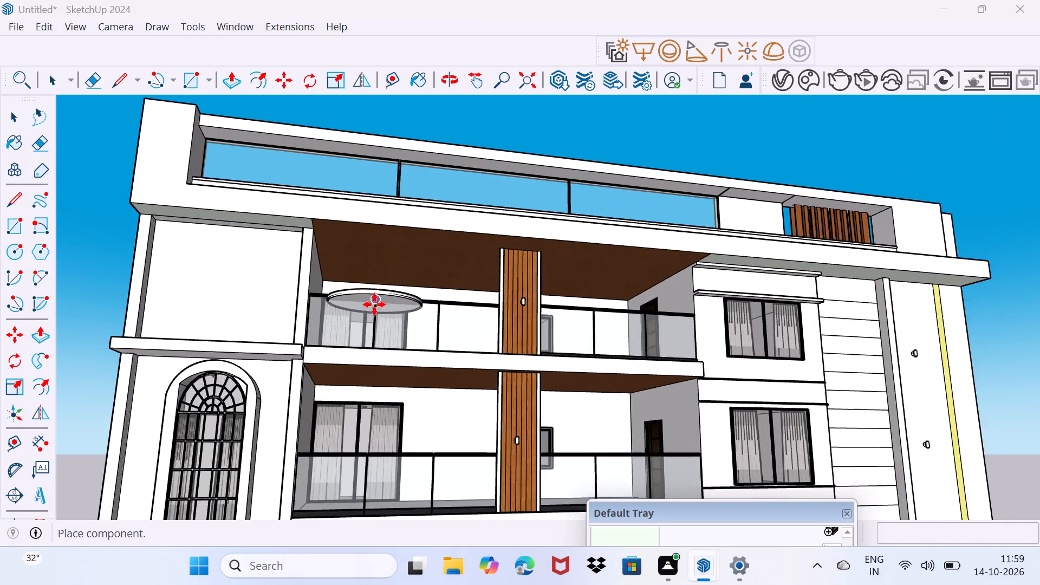
pyautogui.scroll(7, 374, 304)
pyautogui.click(450, 227)
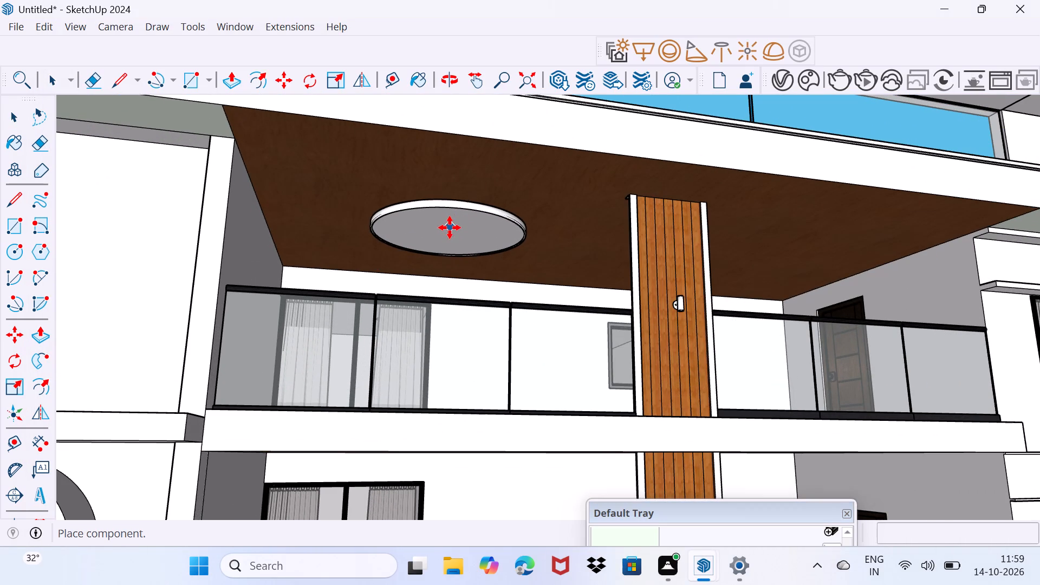
pyautogui.press('space')
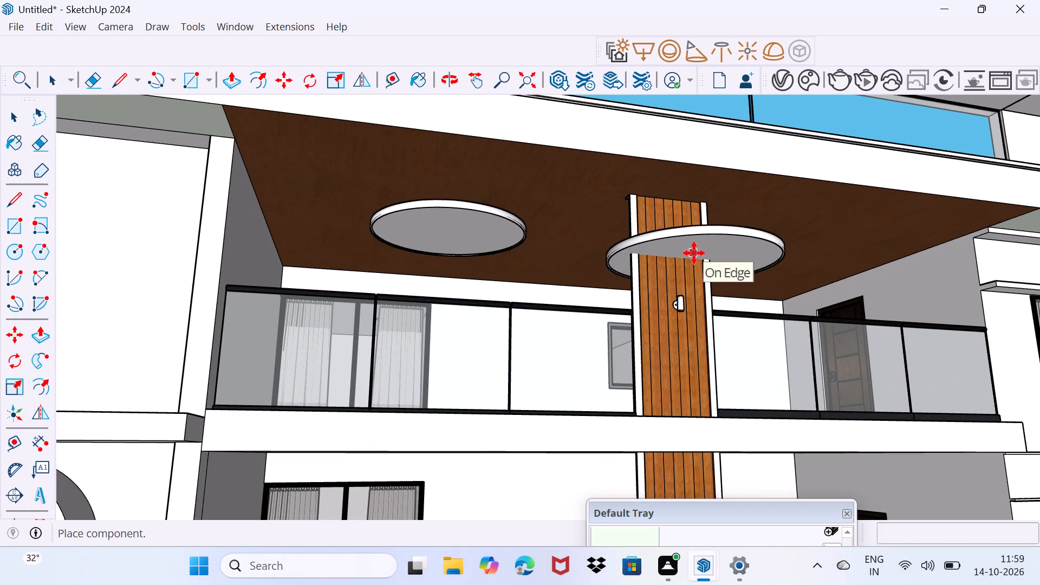
pyautogui.click(367, 13)
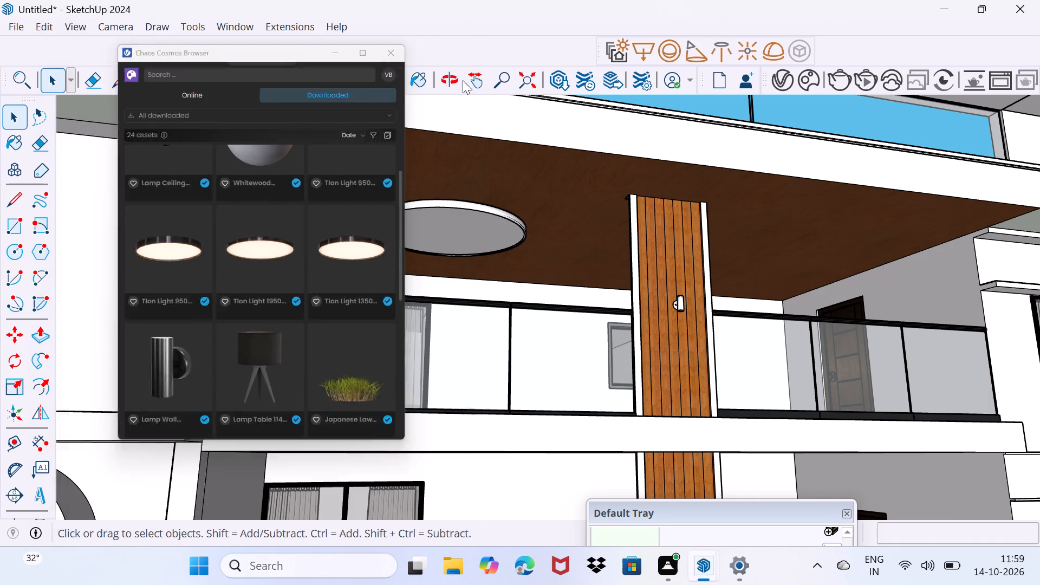
# Scale the placed ceiling light down uniformly to the size of a small downlight.
pyautogui.click(457, 212)
pyautogui.scroll(3, 457, 248)
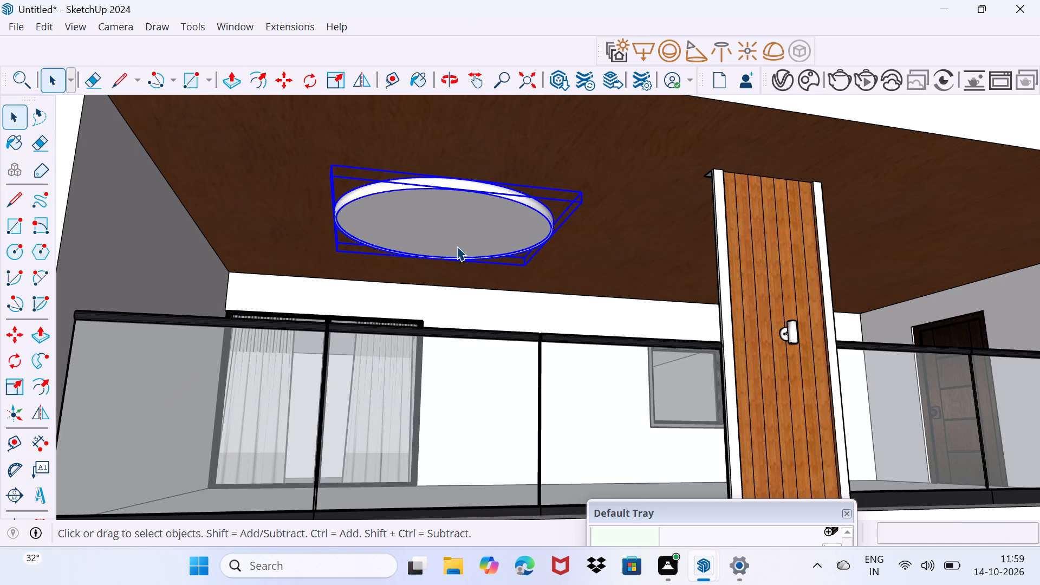
pyautogui.press('s')
pyautogui.moveTo(334, 179); pyautogui.dragTo(449, 244)
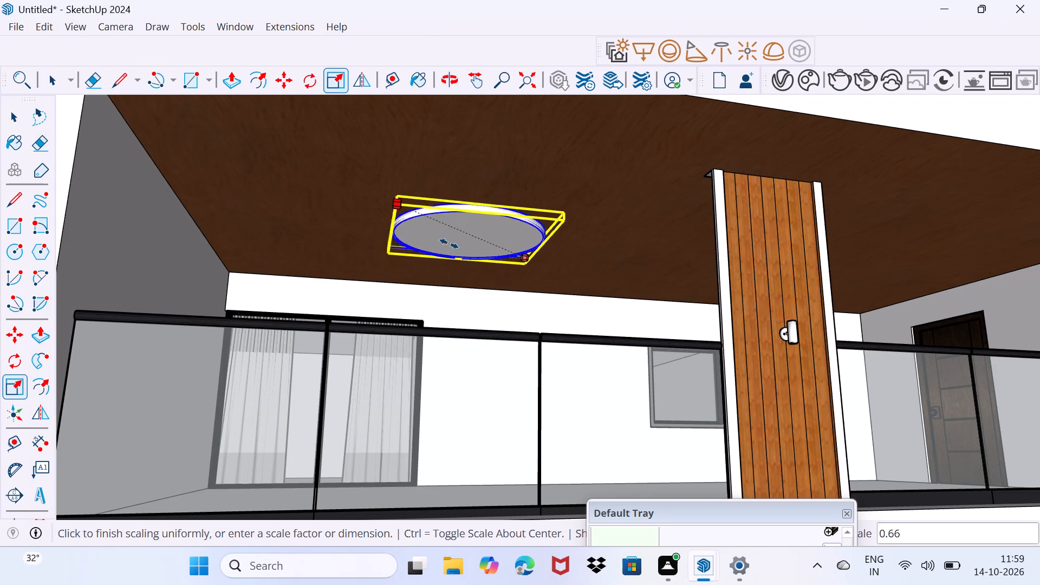
pyautogui.moveTo(449, 244); pyautogui.dragTo(497, 264)
# Move the small light about 6' 6" along the top balcony ceiling toward the arched-window tower, in front of the curtained window.
pyautogui.scroll(3, 530, 254)
pyautogui.moveTo(523, 254); pyautogui.dragTo(466, 315, button='middle')
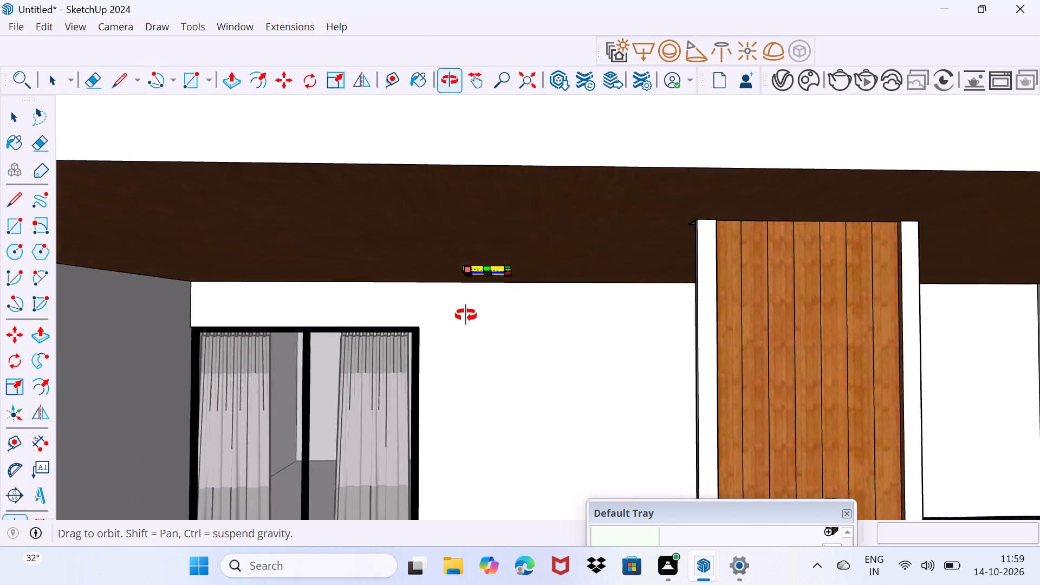
pyautogui.moveTo(466, 315); pyautogui.dragTo(484, 293, button='middle')
pyautogui.press('m')
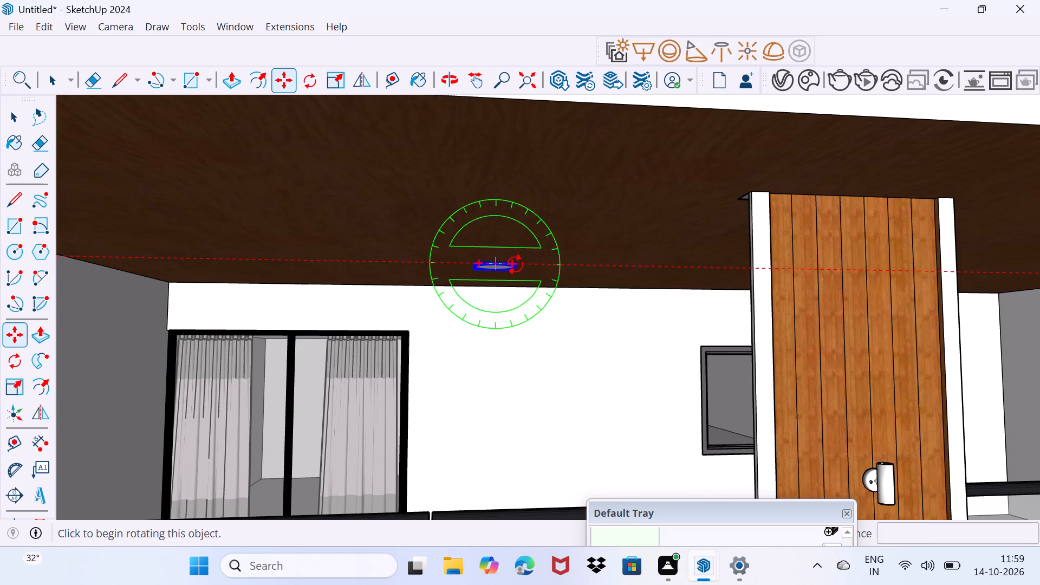
pyautogui.scroll(8, 509, 268)
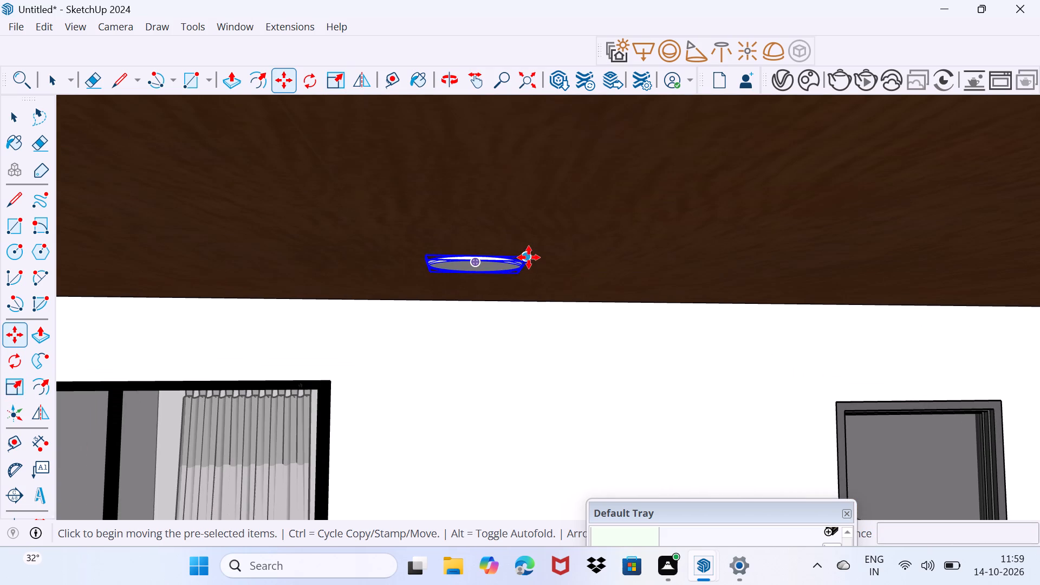
pyautogui.click(529, 257)
pyautogui.scroll(-13, 356, 188)
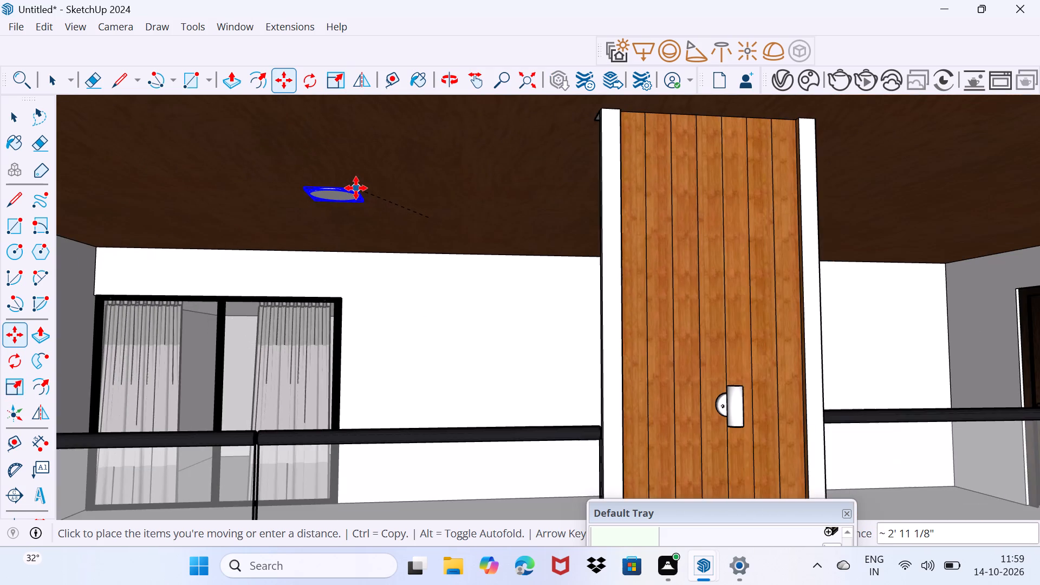
pyautogui.moveTo(356, 188); pyautogui.dragTo(501, 275, button='middle')
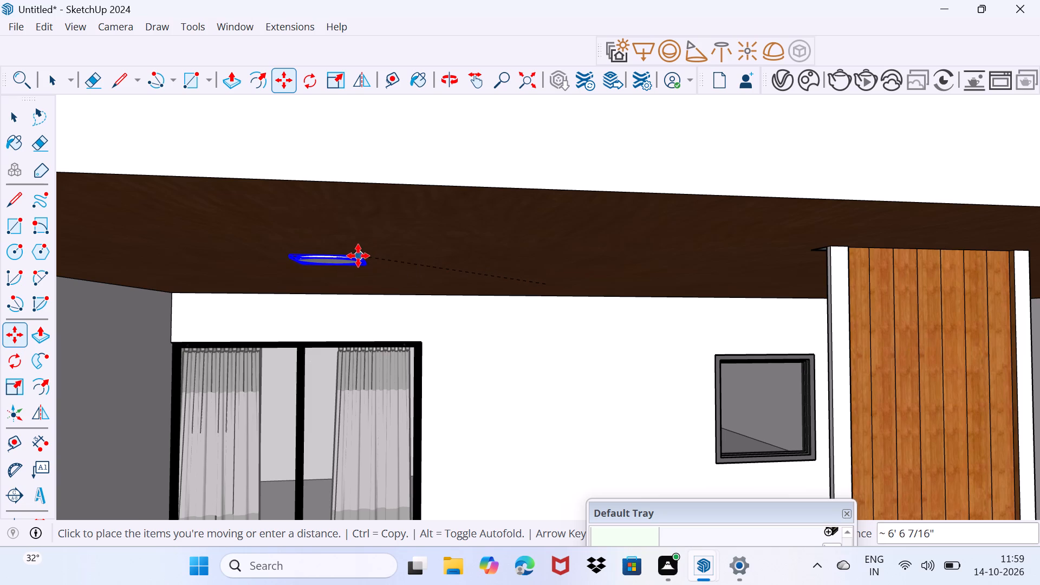
pyautogui.click(357, 256)
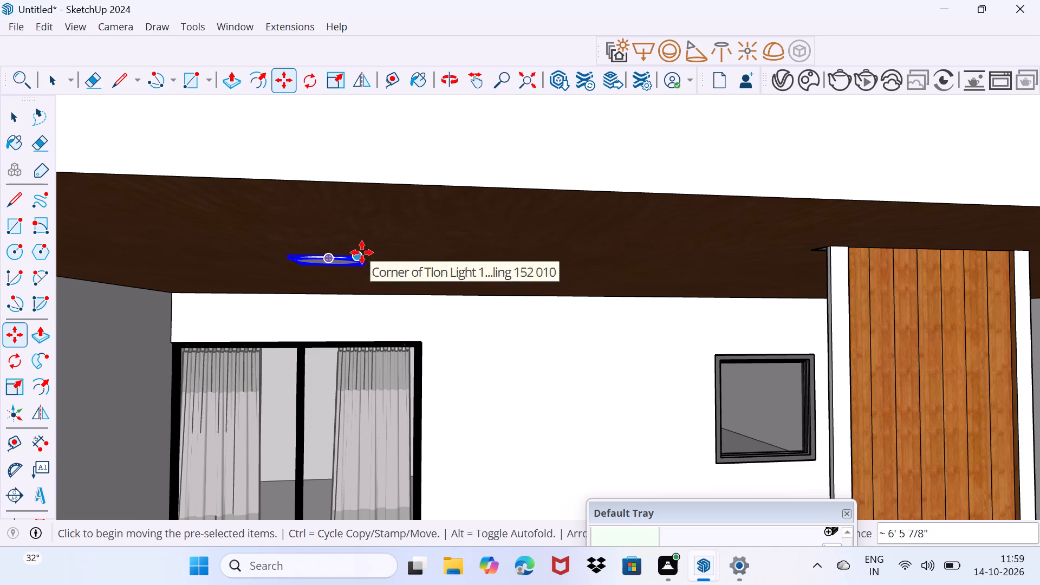
# Copy the light 15' 4 3/8" along the top balcony ceiling to the other side of the wood-slat pillar.
pyautogui.click(362, 252)
pyautogui.scroll(-10, 495, 258)
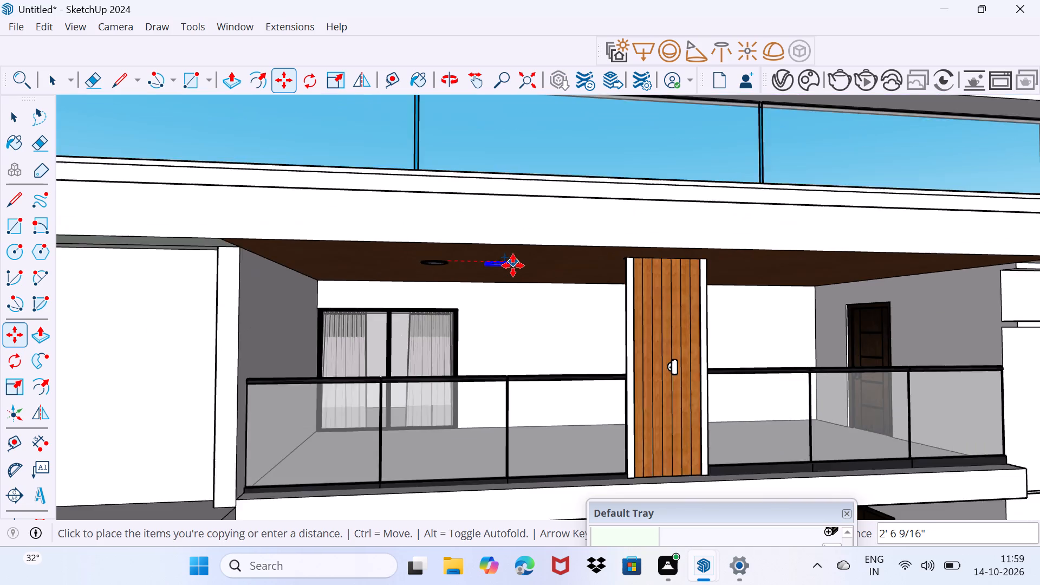
pyautogui.moveTo(769, 292); pyautogui.dragTo(678, 268, button='middle')
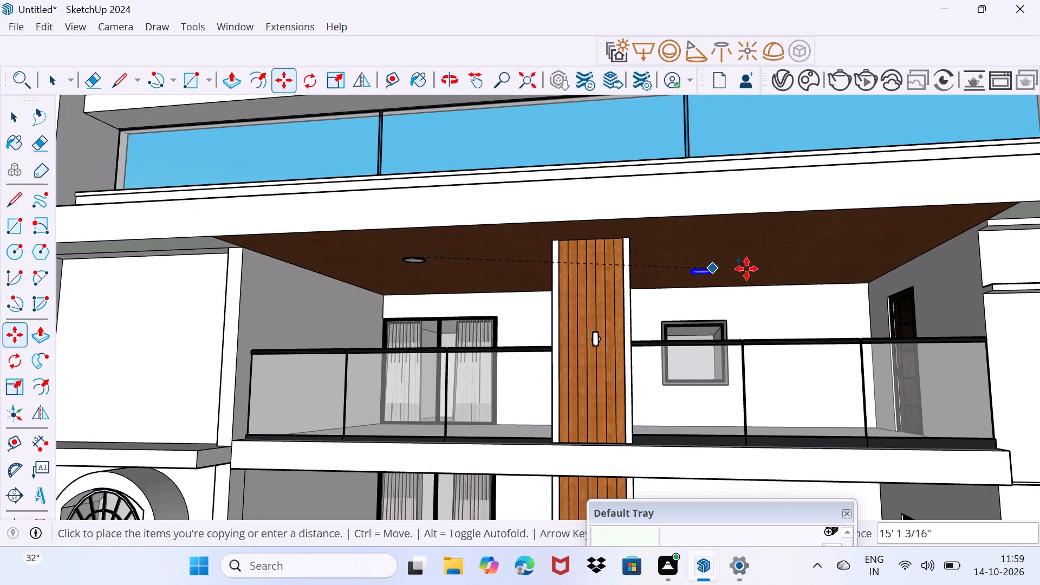
pyautogui.scroll(8, 783, 257)
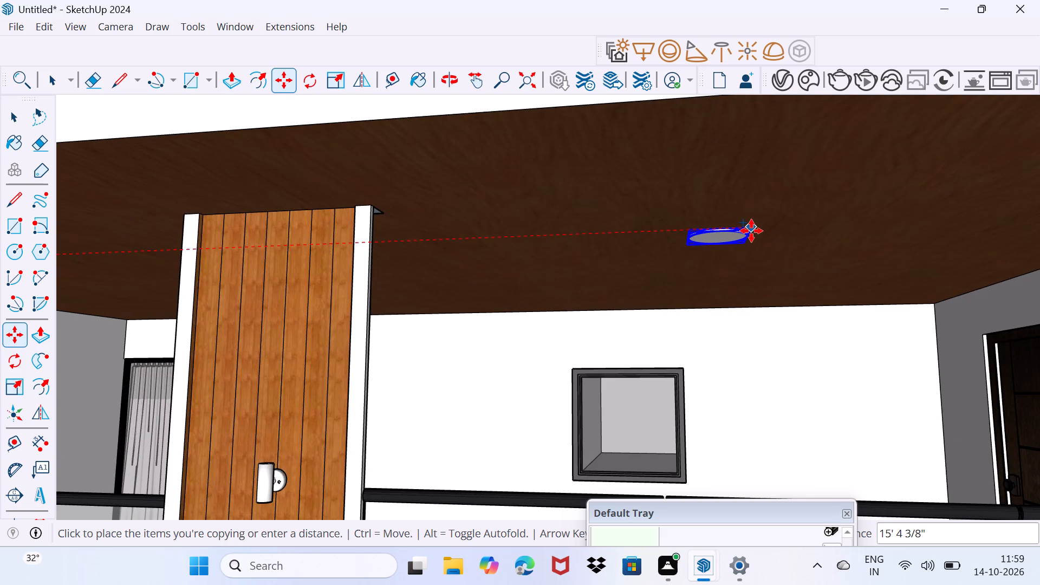
pyautogui.click(751, 231)
pyautogui.click(752, 231)
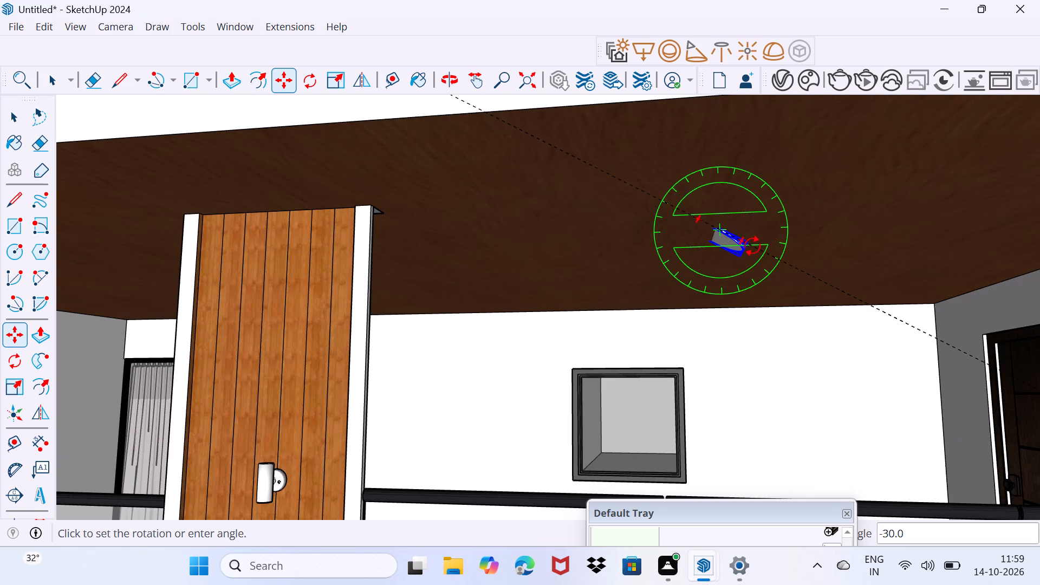
pyautogui.hotkey('ctrl', 'z')
# Copy the window-bay-side light straight down about 11 feet to the balcony below, near its wood ceiling.
pyautogui.scroll(4, 753, 227)
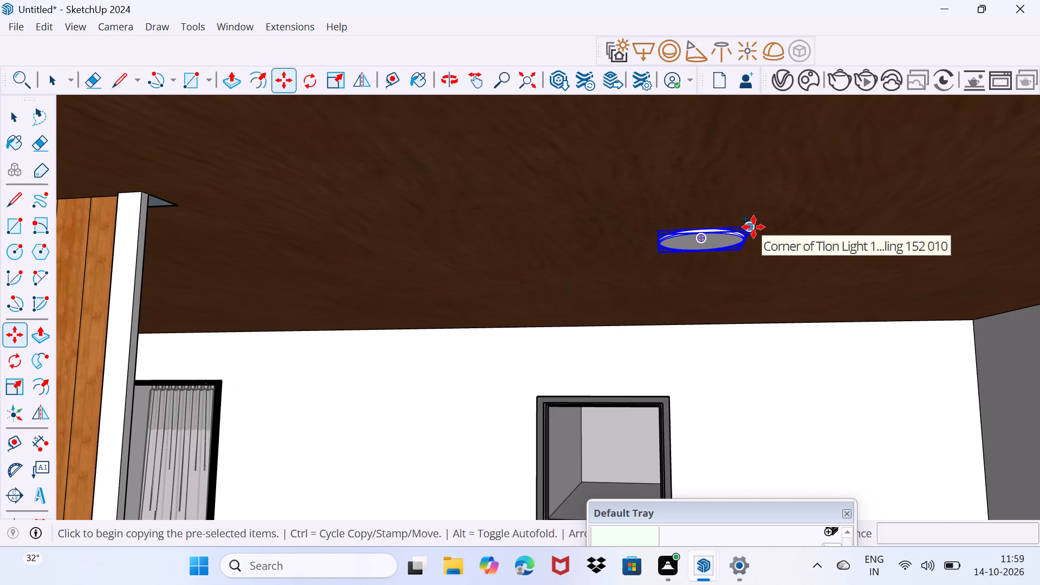
pyautogui.click(753, 227)
pyautogui.scroll(-12, 738, 275)
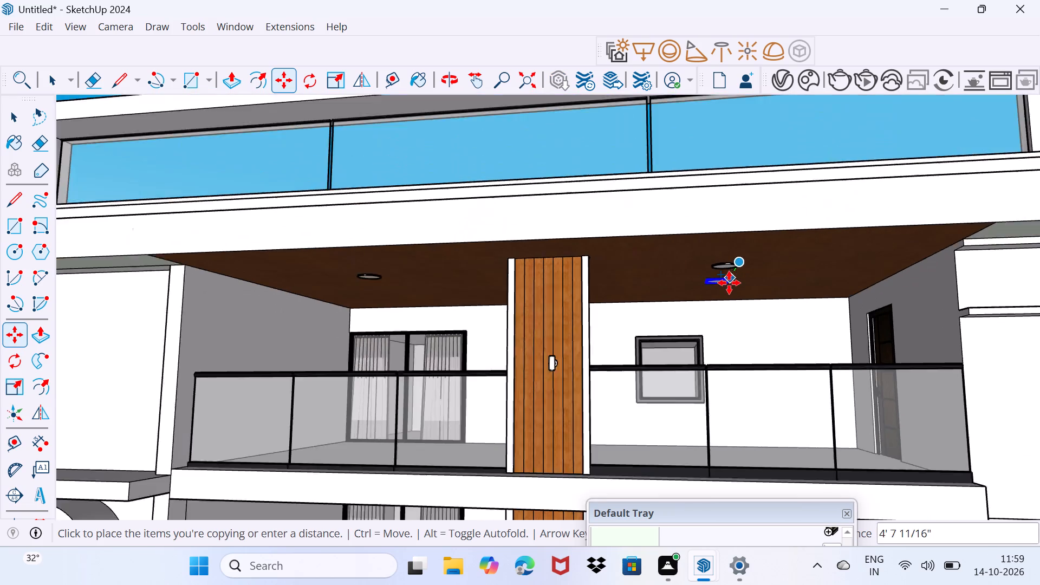
pyautogui.scroll(-4, 729, 283)
pyautogui.keyDown('shift'); pyautogui.moveTo(732, 447); pyautogui.dragTo(686, 339, button='middle'); pyautogui.keyUp('shift')
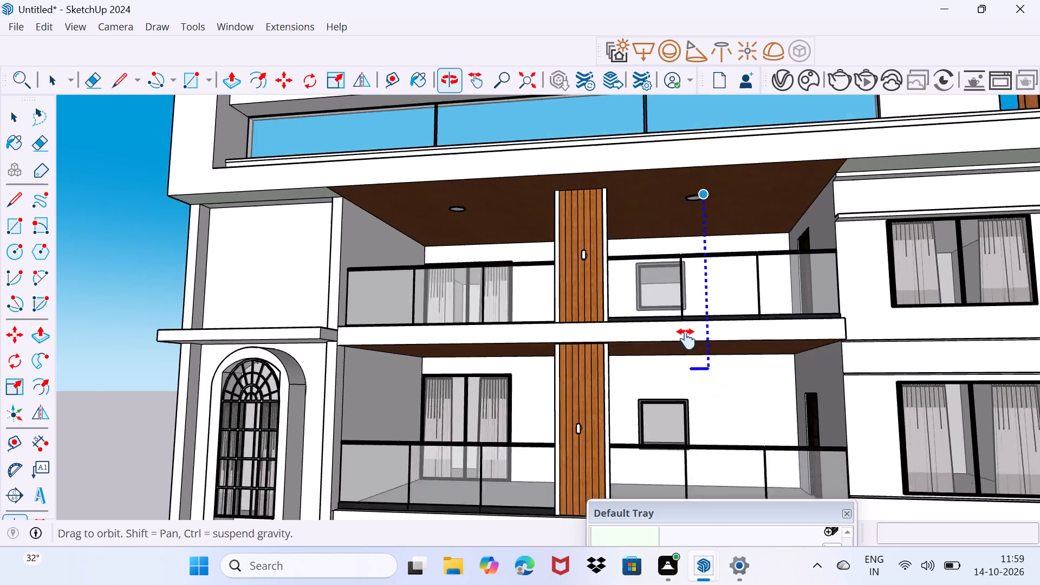
pyautogui.keyDown('shift'); pyautogui.moveTo(686, 339); pyautogui.dragTo(674, 315, button='middle'); pyautogui.keyUp('shift')
pyautogui.scroll(9, 673, 285)
pyautogui.moveTo(677, 256); pyautogui.dragTo(664, 219, button='middle')
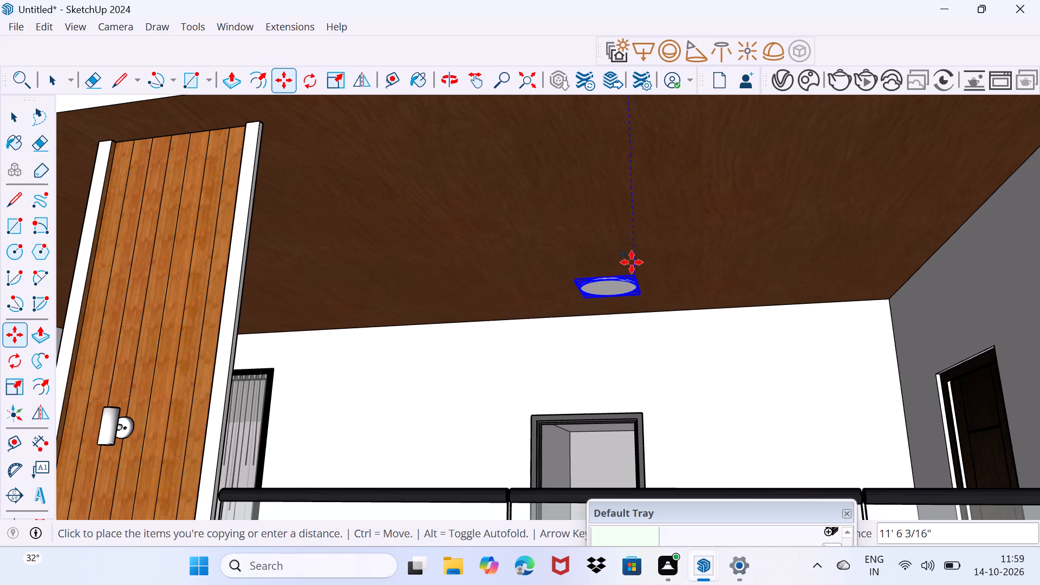
pyautogui.click(638, 248)
# Raise the copied light on the middle balcony until it sits against the wood ceiling.
pyautogui.moveTo(600, 259); pyautogui.dragTo(639, 328, button='middle')
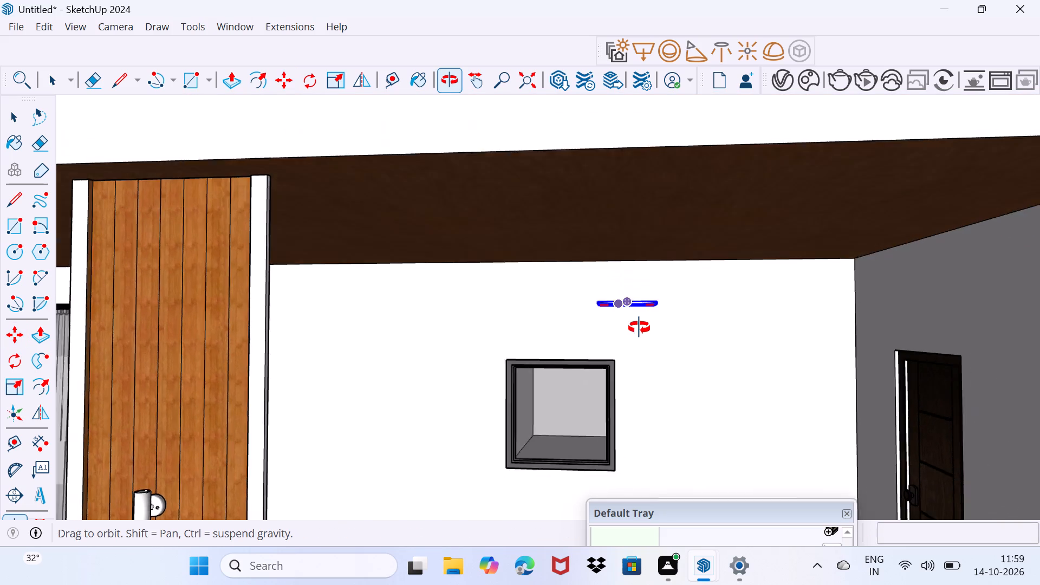
pyautogui.moveTo(639, 328); pyautogui.dragTo(671, 333, button='middle')
pyautogui.scroll(3, 637, 305)
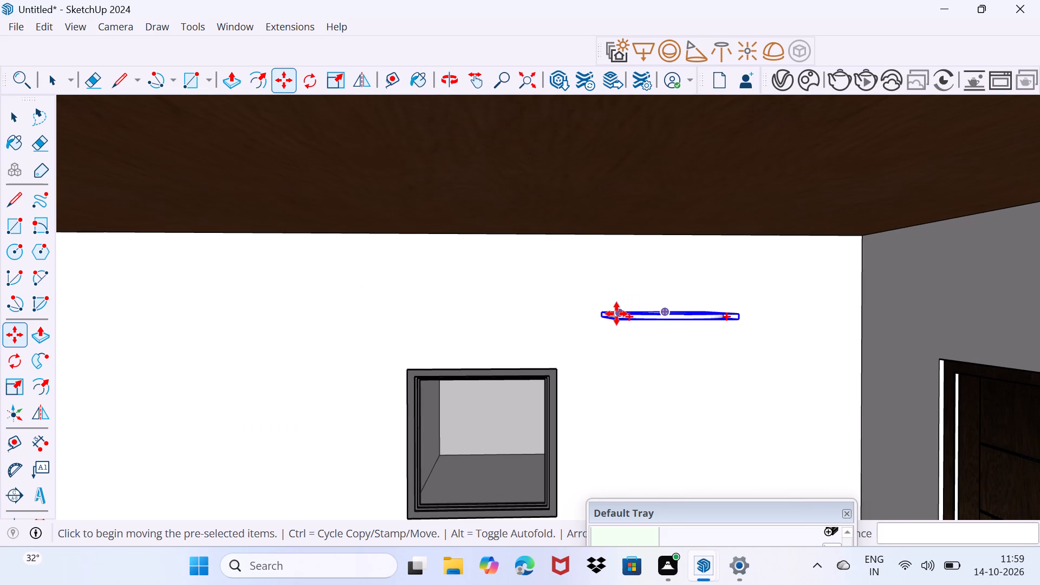
pyautogui.click(616, 314)
pyautogui.click(633, 170)
# Copy the light 16' 1 5/16" along the middle balcony ceiling, past the wood-slat pillar, to in front of the curtained window.
pyautogui.click(633, 170)
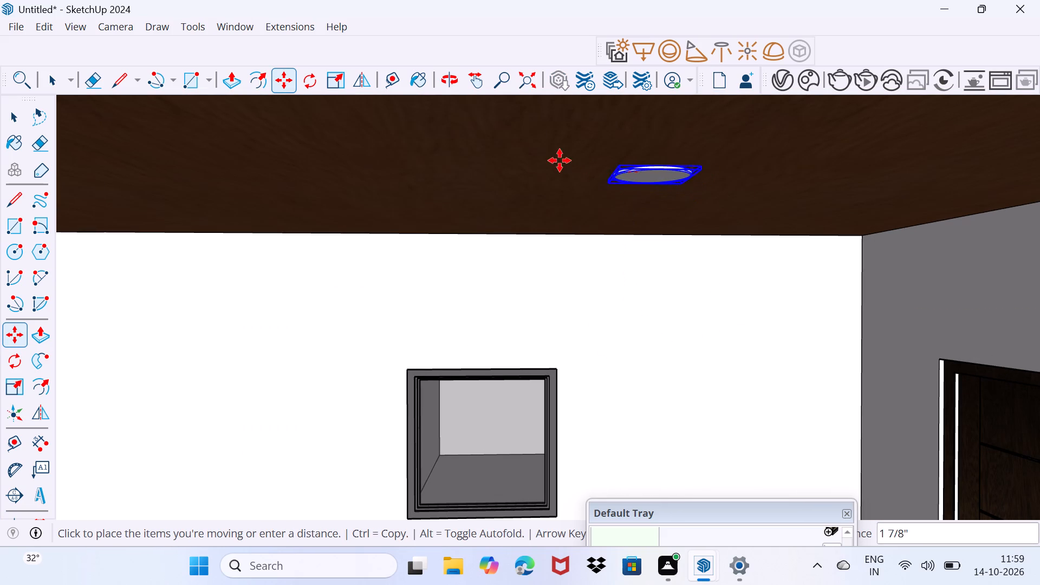
pyautogui.scroll(-13, 486, 157)
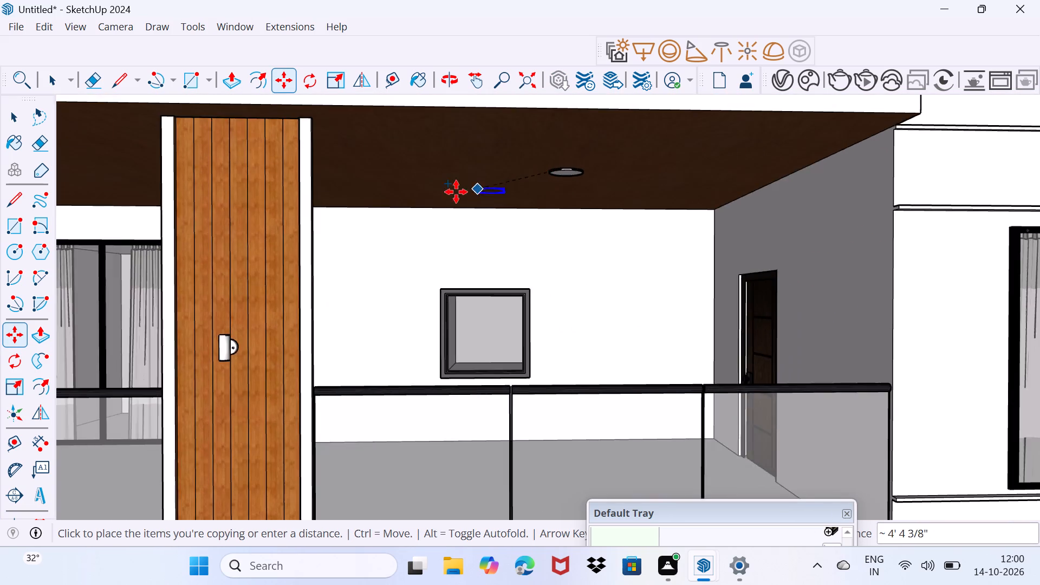
pyautogui.moveTo(184, 172); pyautogui.dragTo(316, 197, button='middle')
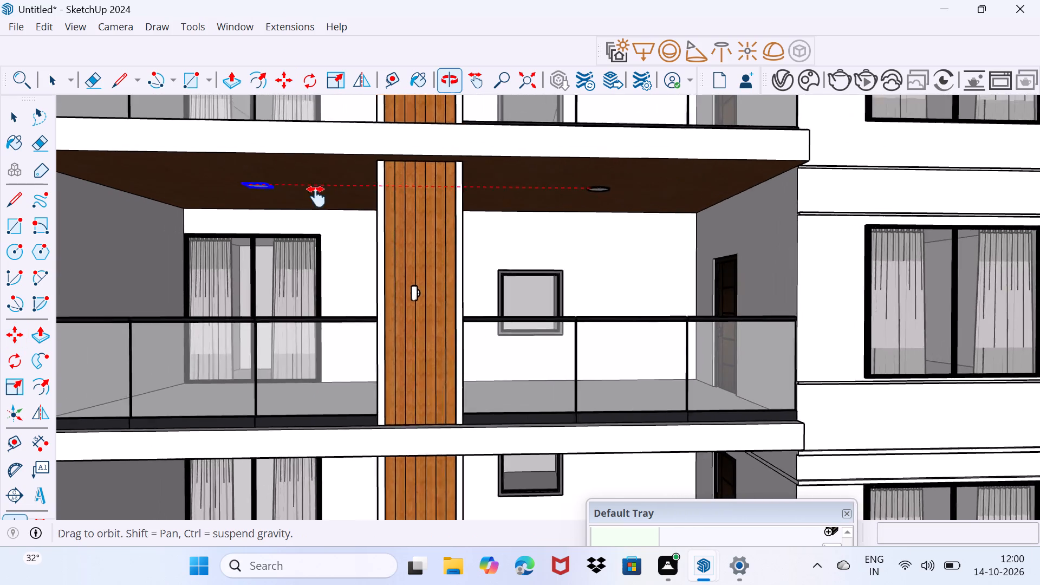
pyautogui.moveTo(316, 197); pyautogui.dragTo(324, 199, button='middle')
pyautogui.scroll(8, 297, 201)
pyautogui.click(297, 193)
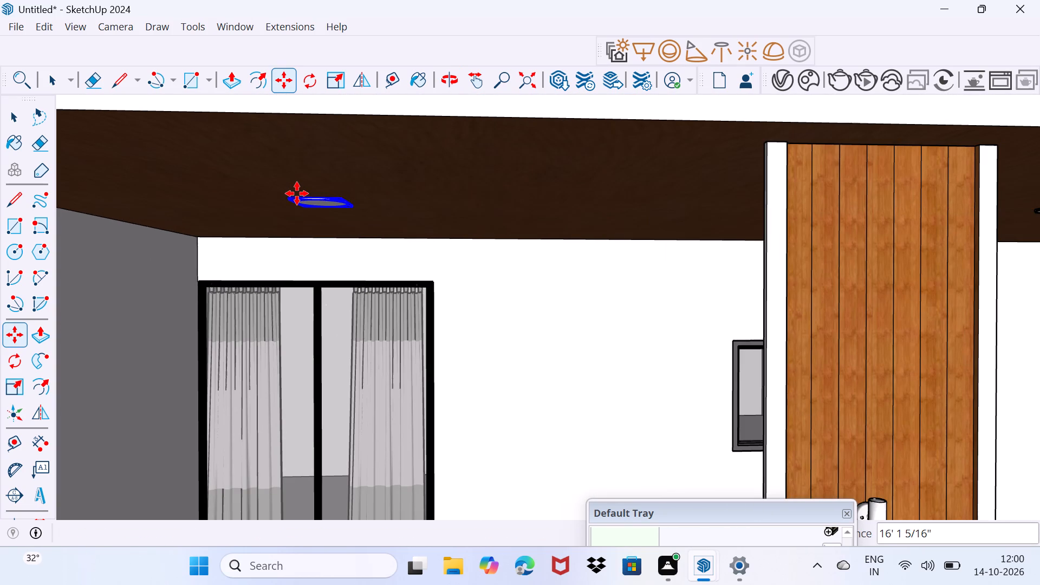
# Copy the curtained-window-side light straight down 10' 9 1/8" to the lowest balcony's wood ceiling.
pyautogui.click(297, 193)
pyautogui.scroll(-6, 303, 308)
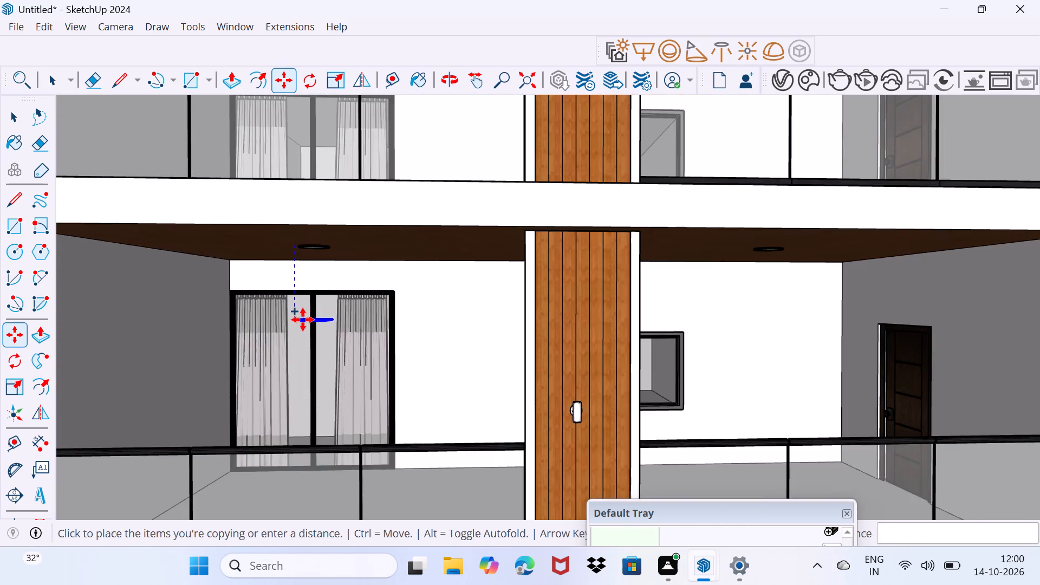
pyautogui.scroll(-7, 303, 320)
pyautogui.keyDown('shift'); pyautogui.moveTo(330, 433); pyautogui.dragTo(383, 294, button='middle'); pyautogui.keyUp('shift')
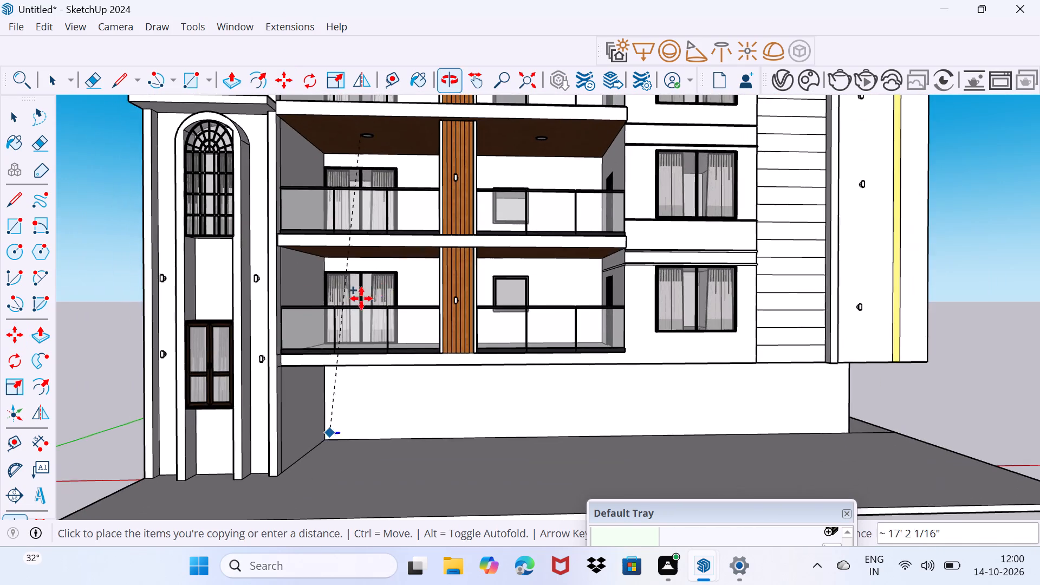
pyautogui.scroll(12, 356, 268)
pyautogui.moveTo(374, 256); pyautogui.dragTo(386, 217, button='middle')
pyautogui.click(382, 183)
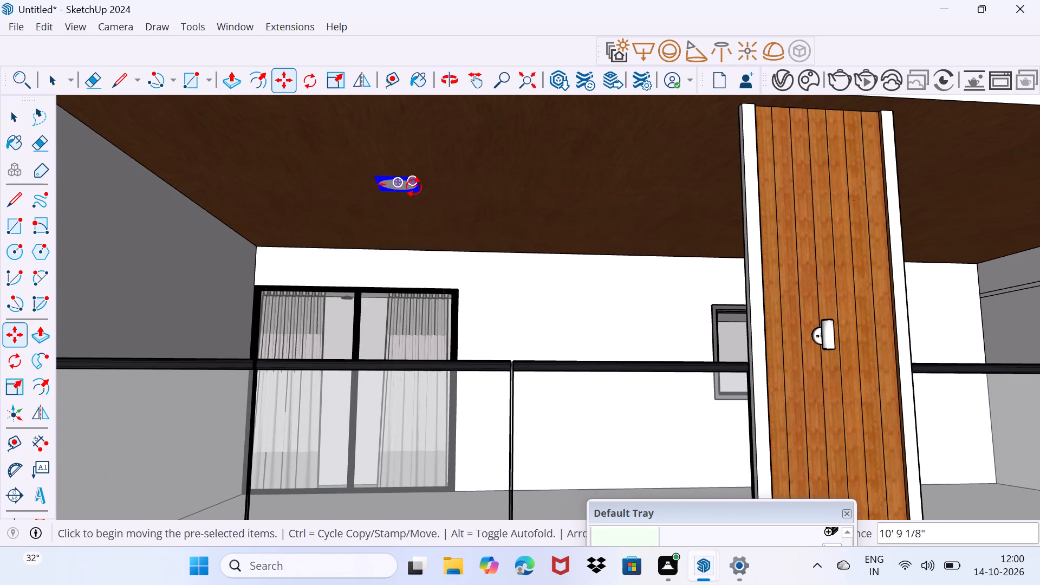
# Copy the light 15' 11 13/16" along the lowest balcony ceiling to the other side of the wood-slat pillar.
pyautogui.click(418, 171)
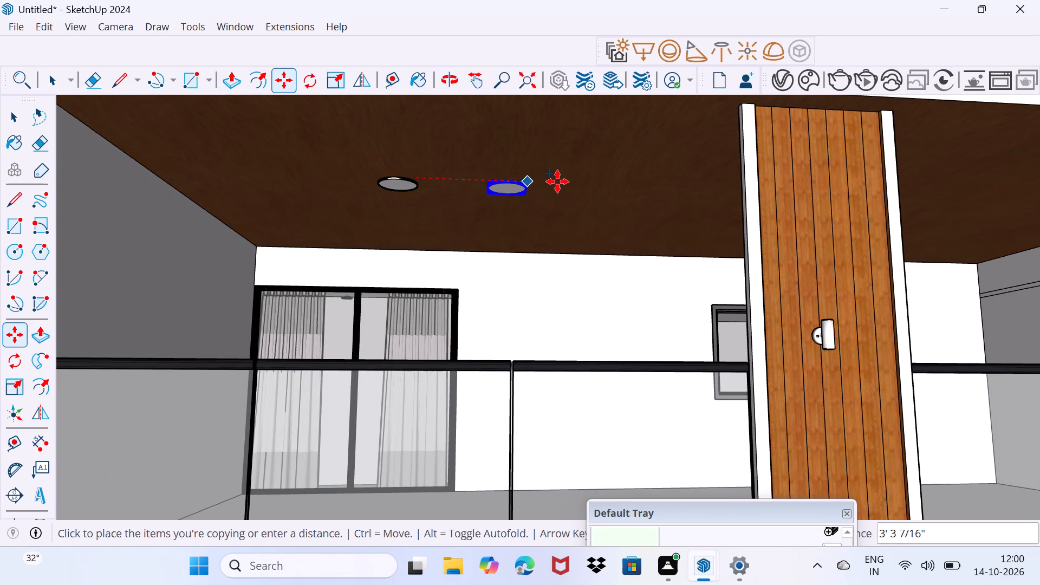
pyautogui.scroll(-8, 560, 182)
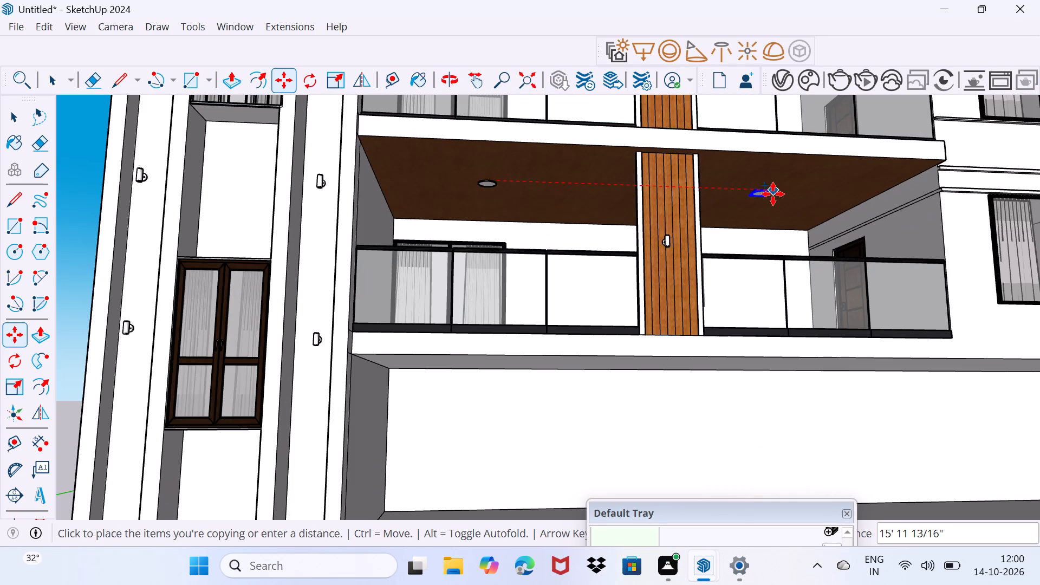
pyautogui.click(773, 194)
pyautogui.press('space')
pyautogui.moveTo(783, 221); pyautogui.dragTo(848, 171)
# Examine the ceiling light layout on all three balconies from the front and from below.
pyautogui.moveTo(818, 190); pyautogui.dragTo(752, 247, button='middle')
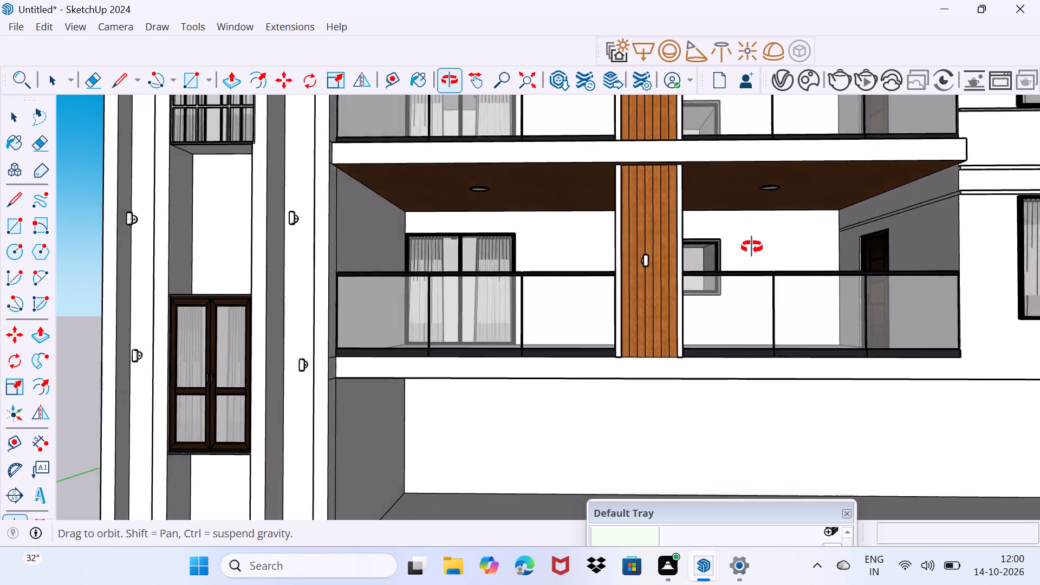
pyautogui.moveTo(752, 247); pyautogui.dragTo(740, 259, button='middle')
pyautogui.scroll(-11, 740, 259)
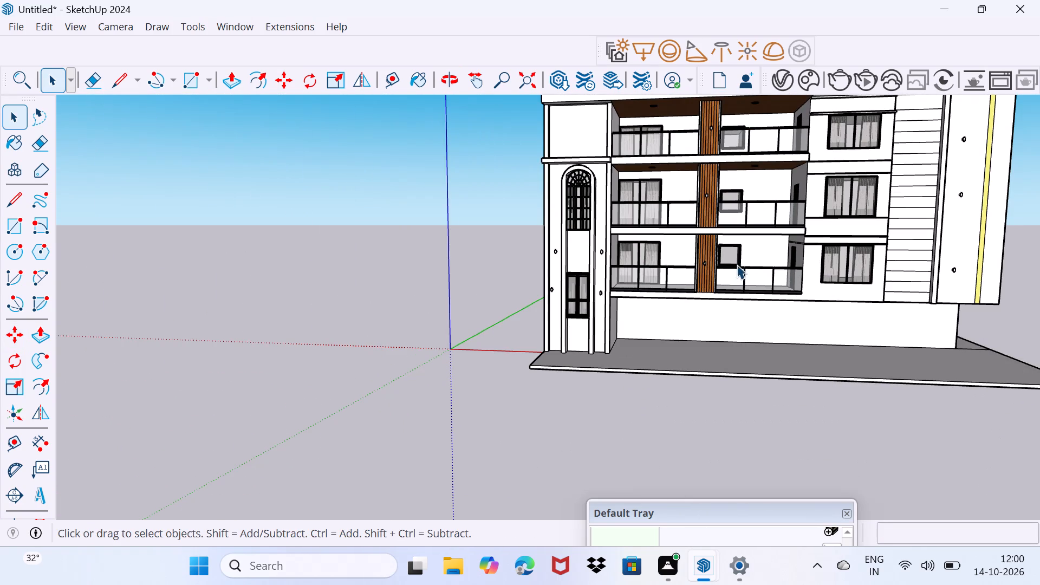
pyautogui.keyDown('shift'); pyautogui.moveTo(727, 258); pyautogui.dragTo(510, 348, button='middle'); pyautogui.keyUp('shift')
pyautogui.moveTo(515, 374); pyautogui.dragTo(584, 314, button='middle')
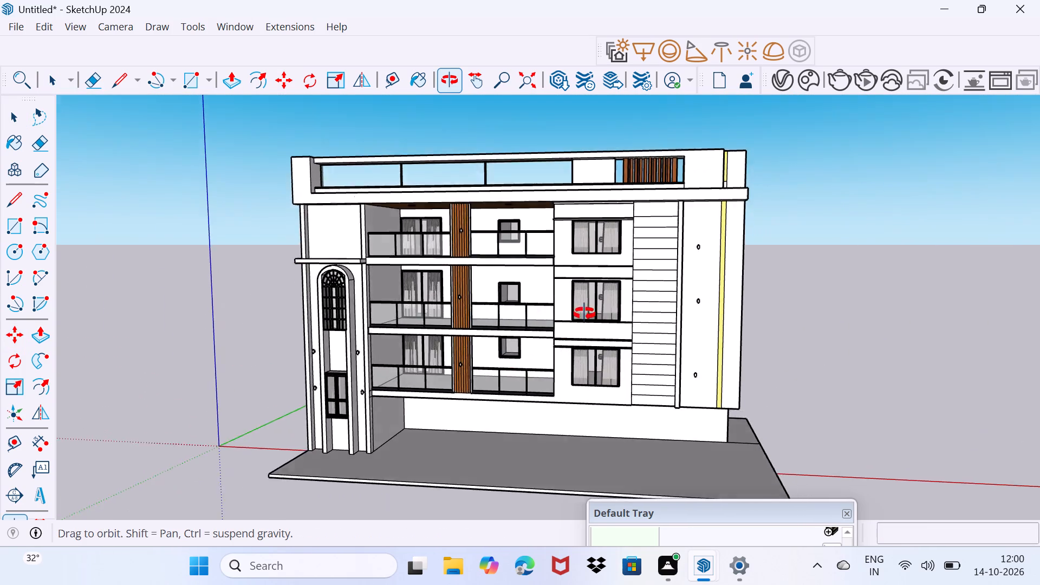
pyautogui.moveTo(584, 314); pyautogui.dragTo(642, 244, button='middle')
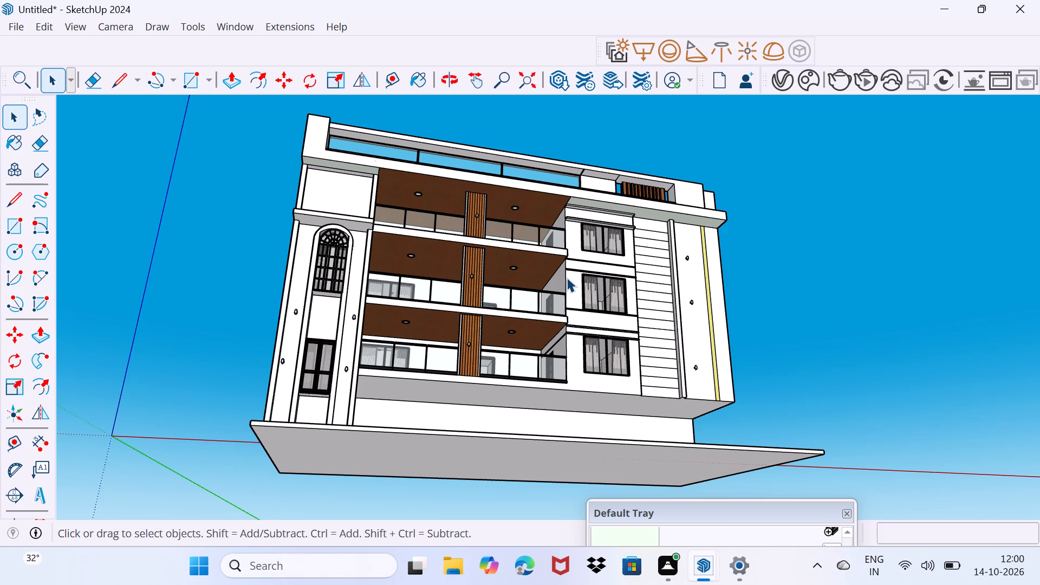
# Set the Tlon Light 1950 Ceiling 152 010 asset's V-Ray color multiplier to warm yellow, R 0.941, G 0.798, B 0.297.
pyautogui.click(512, 269)
pyautogui.click(779, 85)
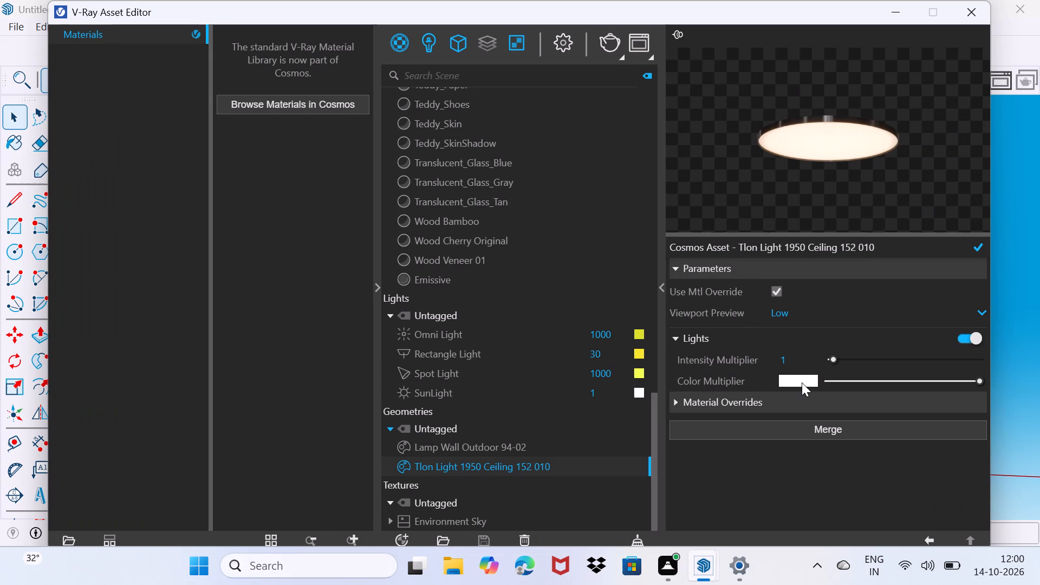
pyautogui.click(802, 380)
pyautogui.click(552, 457)
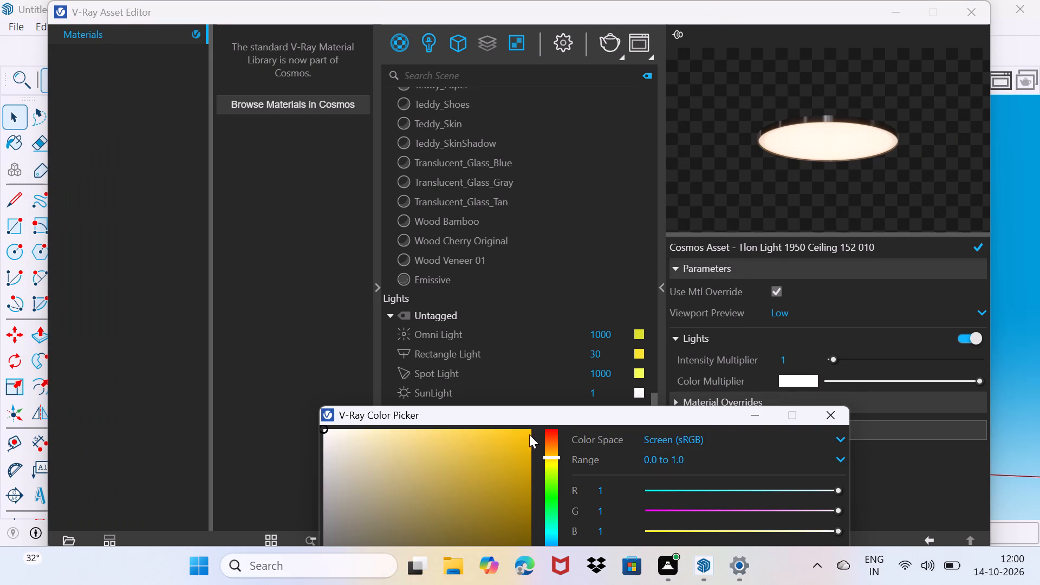
pyautogui.click(497, 435)
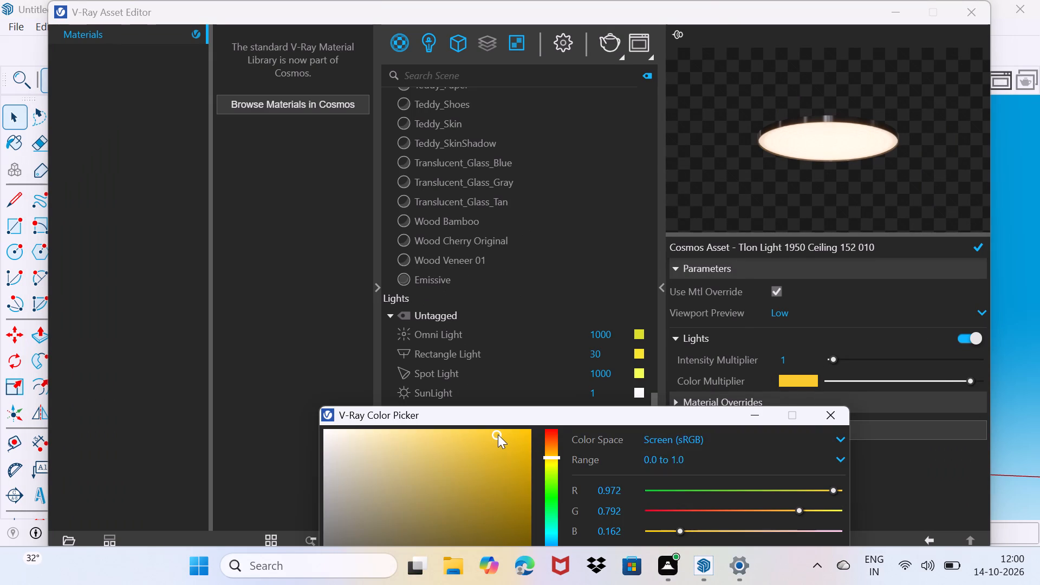
pyautogui.moveTo(498, 434); pyautogui.dragTo(488, 448)
pyautogui.moveTo(487, 446); pyautogui.dragTo(457, 441)
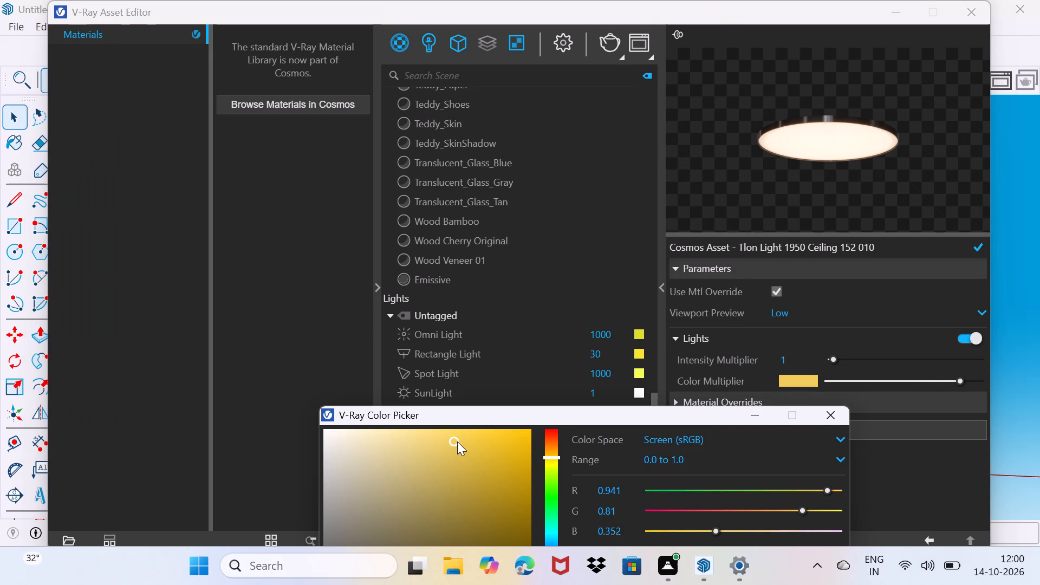
pyautogui.moveTo(457, 441); pyautogui.dragTo(466, 442)
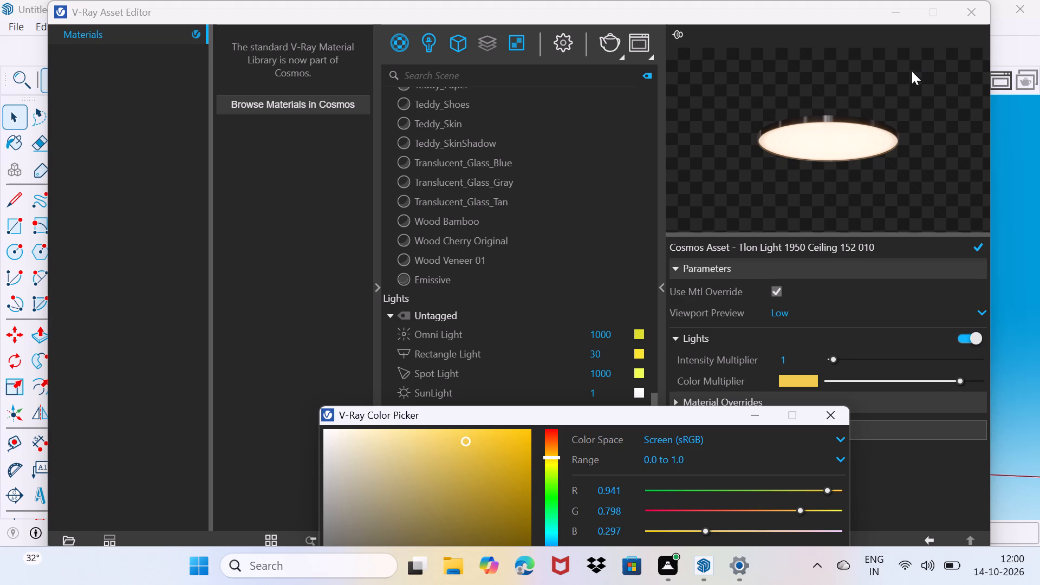
pyautogui.click(895, 14)
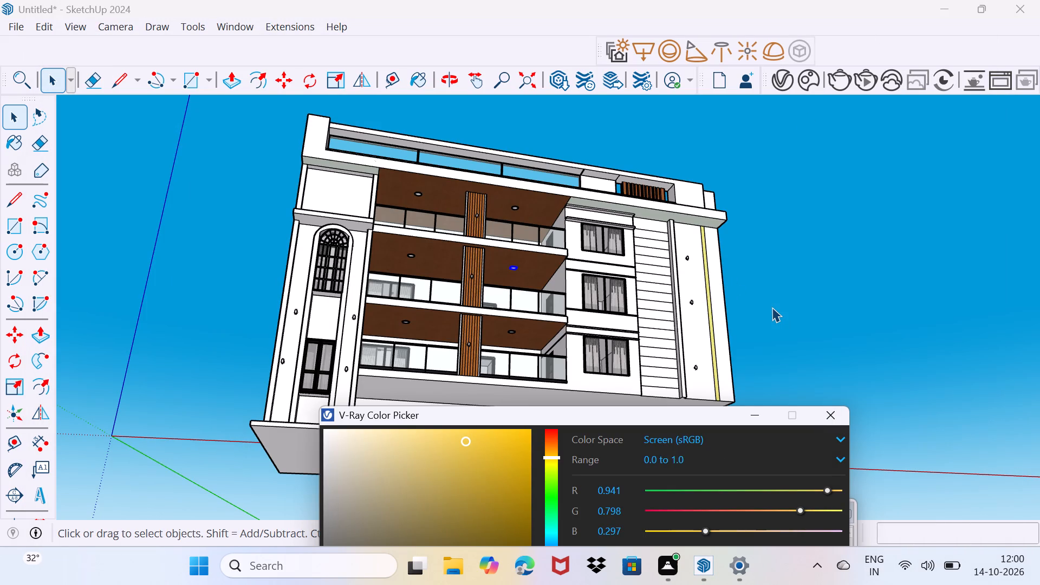
pyautogui.moveTo(801, 303); pyautogui.dragTo(759, 365, button='middle')
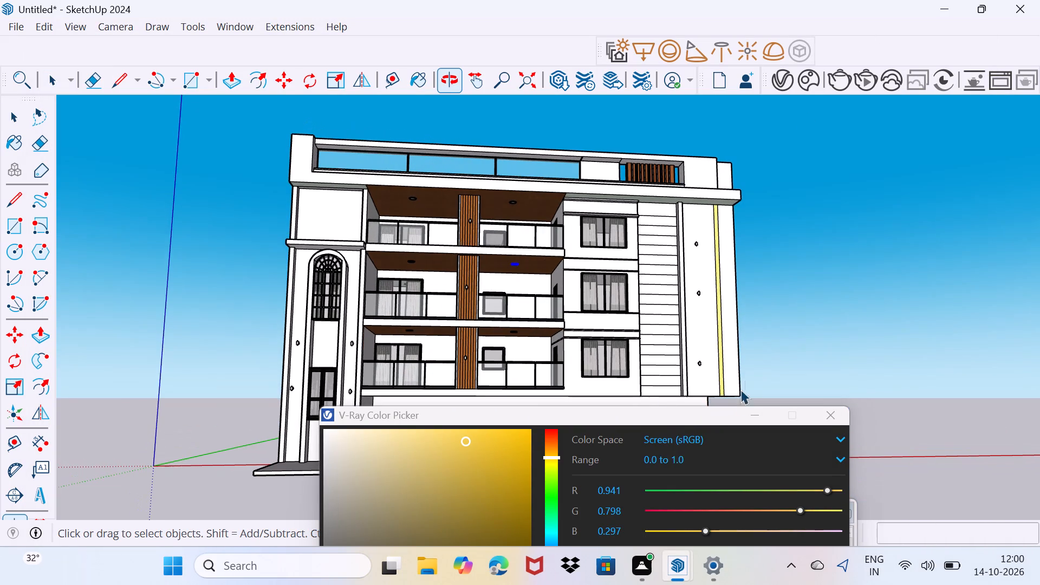
pyautogui.moveTo(713, 411); pyautogui.dragTo(928, 231)
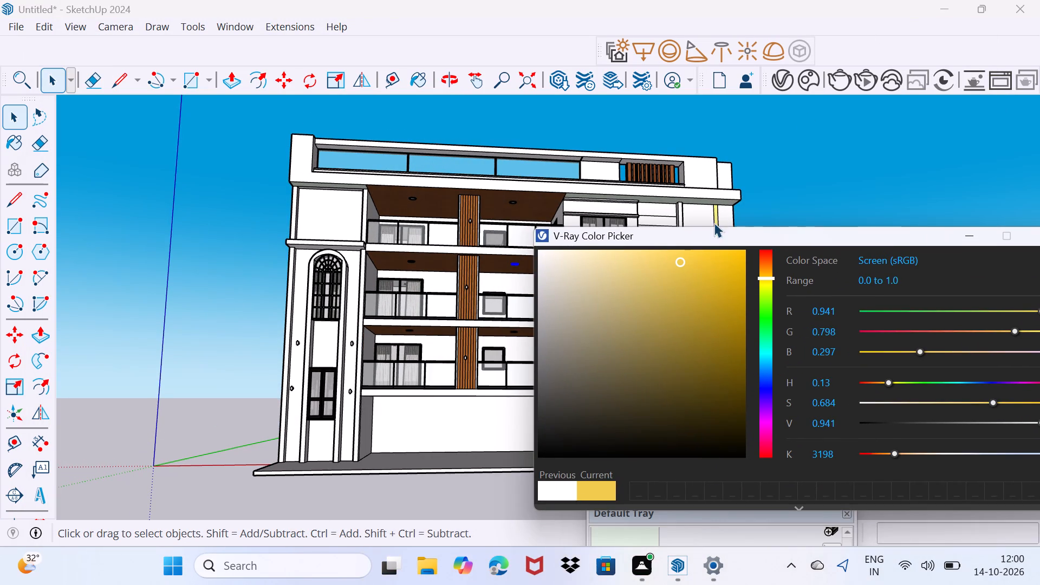
pyautogui.moveTo(713, 236); pyautogui.dragTo(263, 290)
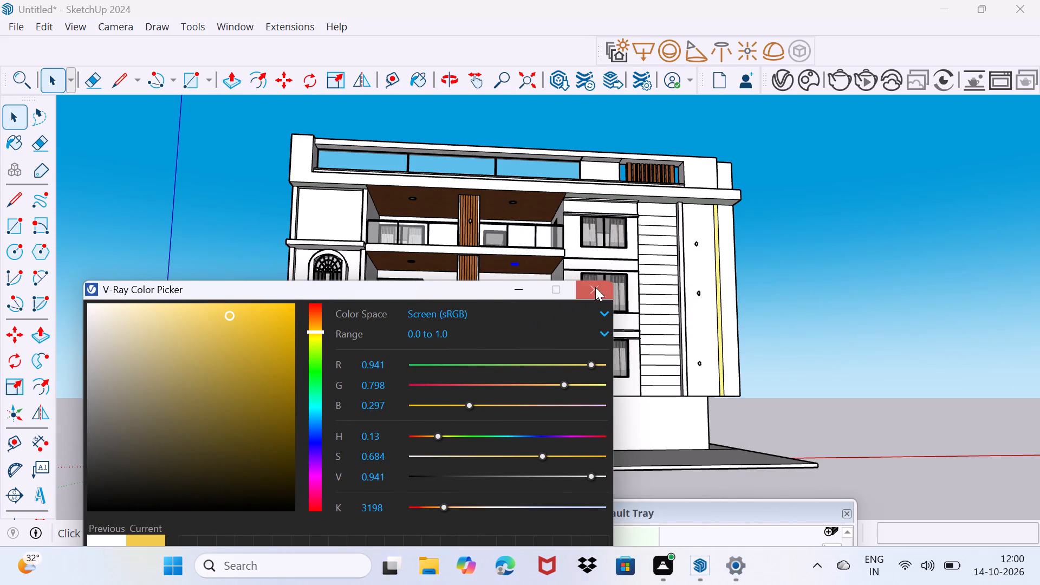
pyautogui.click(596, 287)
# Paint the wall bands above and below the middle-floor curtained window beside the balconies with the orange-brown material from the Wood collection.
pyautogui.moveTo(628, 511); pyautogui.dragTo(763, 187)
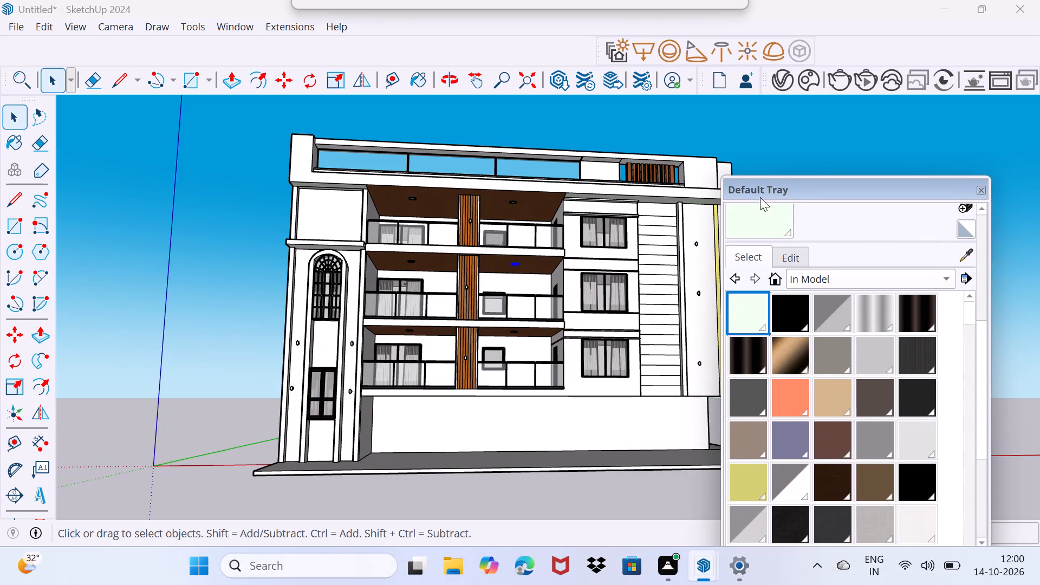
pyautogui.click(807, 277)
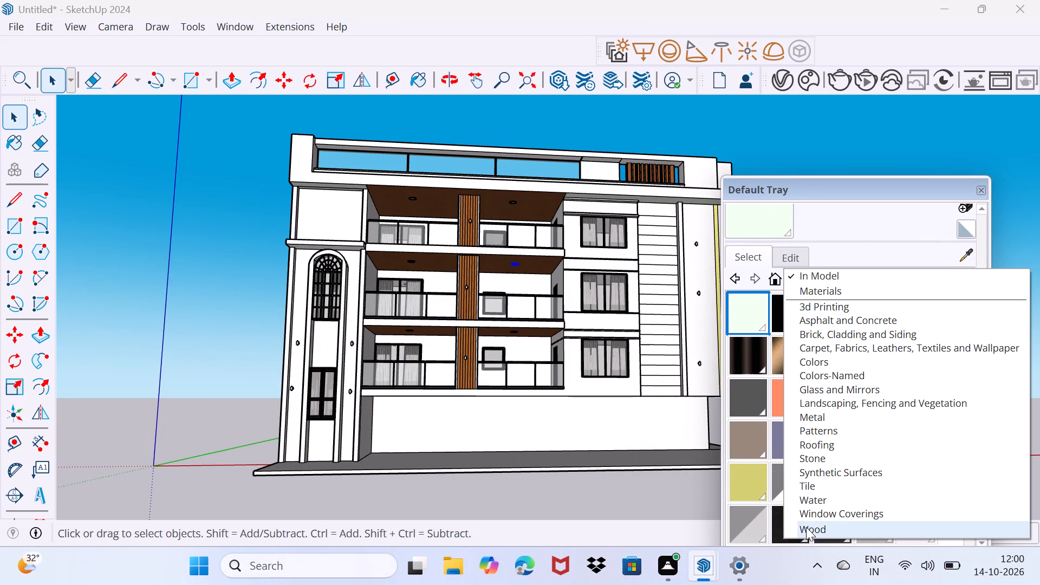
pyautogui.click(805, 528)
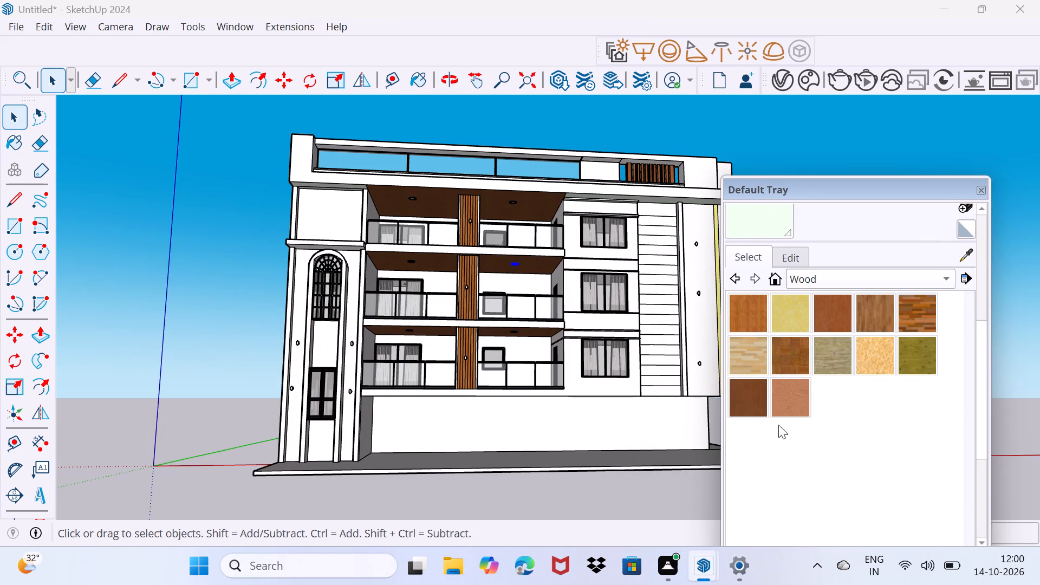
pyautogui.click(747, 405)
pyautogui.click(783, 359)
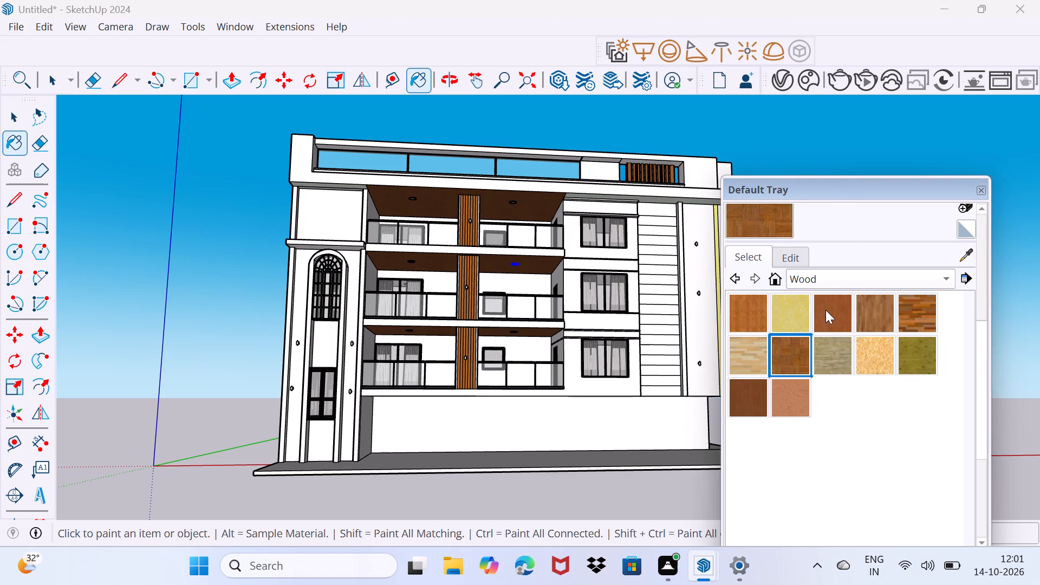
pyautogui.click(768, 290)
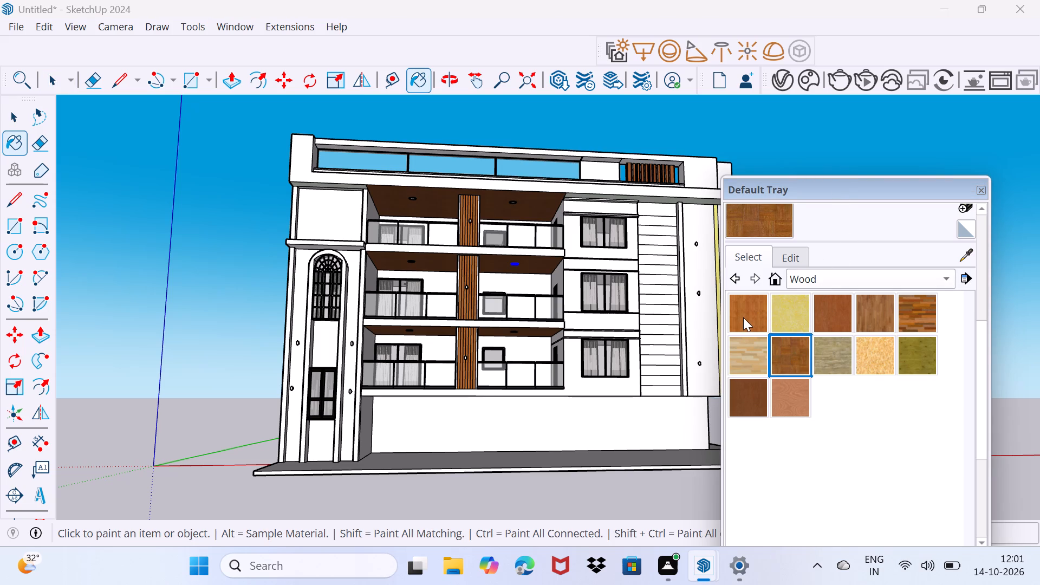
pyautogui.click(743, 317)
pyautogui.moveTo(830, 188); pyautogui.dragTo(737, 547)
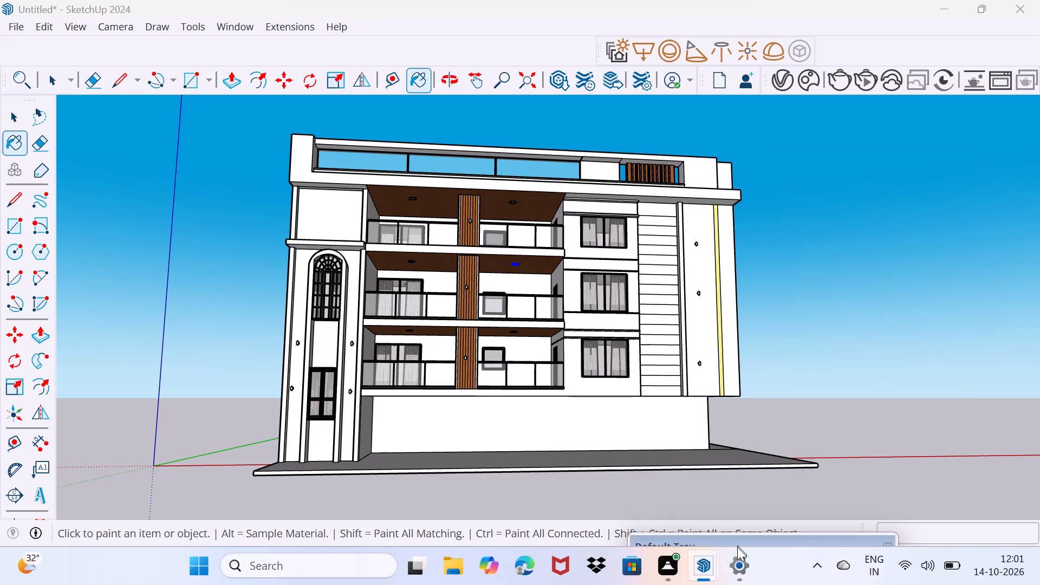
pyautogui.moveTo(737, 547); pyautogui.dragTo(734, 545)
pyautogui.scroll(7, 609, 369)
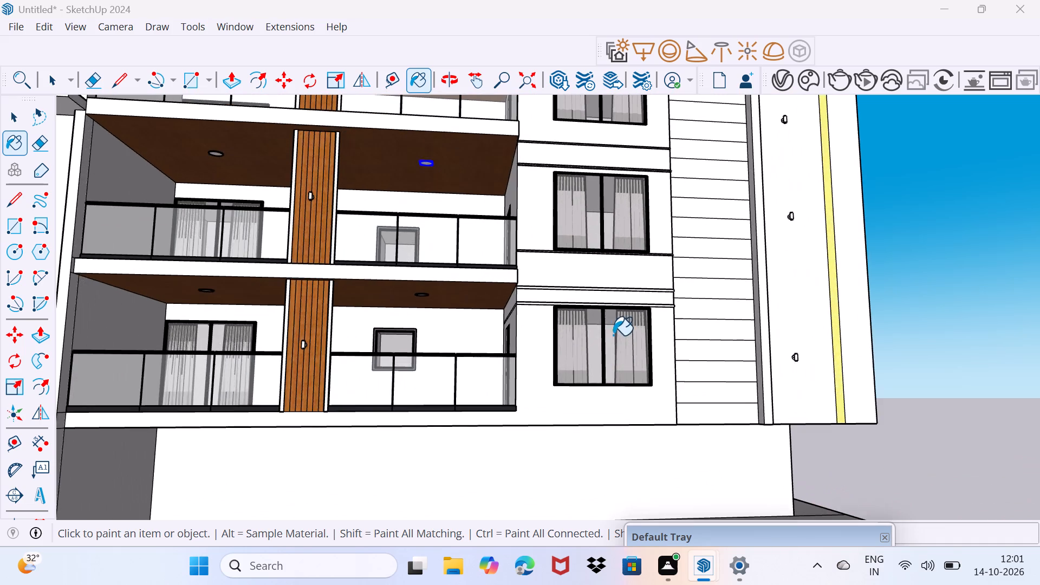
pyautogui.moveTo(613, 335); pyautogui.dragTo(662, 413, button='middle')
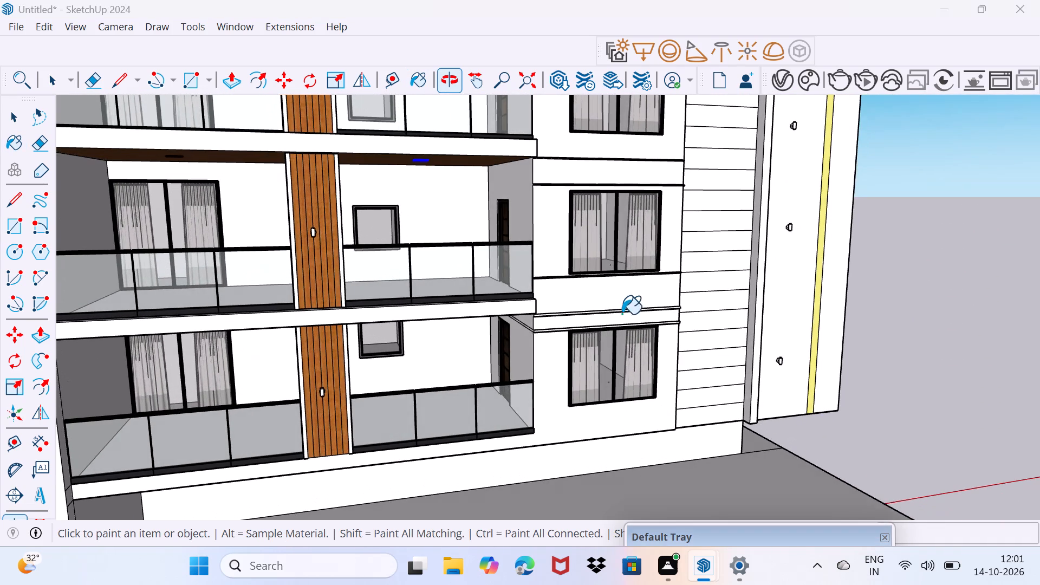
pyautogui.click(607, 303)
pyautogui.click(568, 175)
pyautogui.moveTo(571, 179); pyautogui.dragTo(606, 227, button='middle')
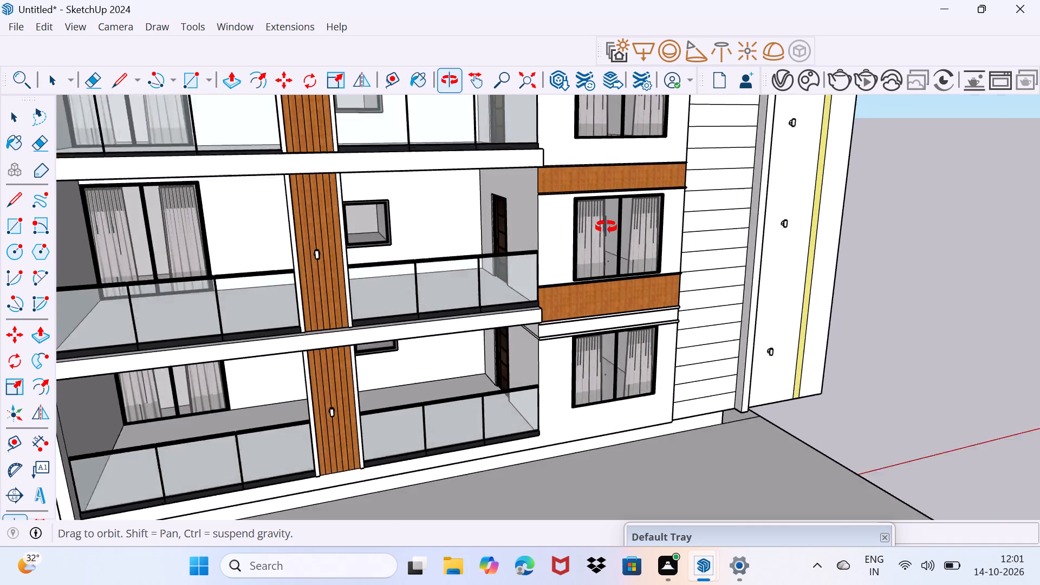
pyautogui.moveTo(606, 227); pyautogui.dragTo(574, 230, button='middle')
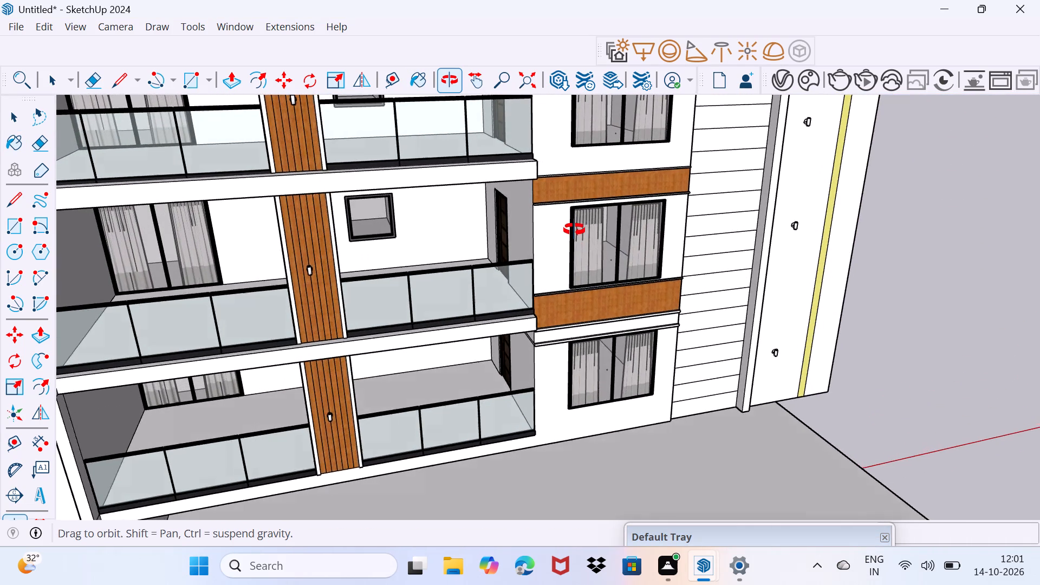
# Examine the wall bands around the windows beside the balconies, from the lowest floor up to the roof.
pyautogui.moveTo(574, 230); pyautogui.dragTo(574, 227, button='middle')
pyautogui.scroll(4, 609, 477)
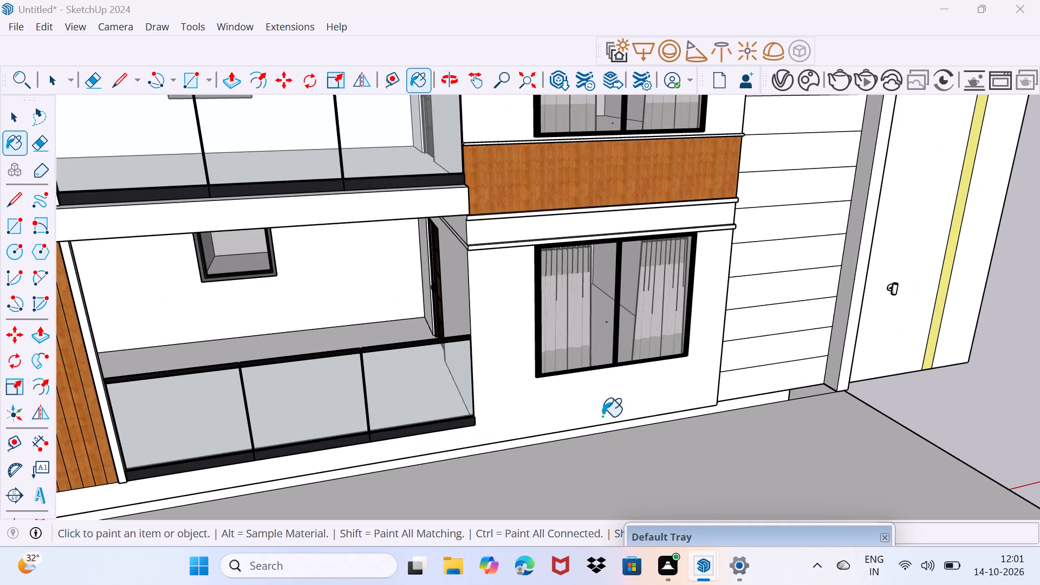
pyautogui.keyDown('shift'); pyautogui.moveTo(536, 404); pyautogui.dragTo(471, 581, button='middle'); pyautogui.keyUp('shift')
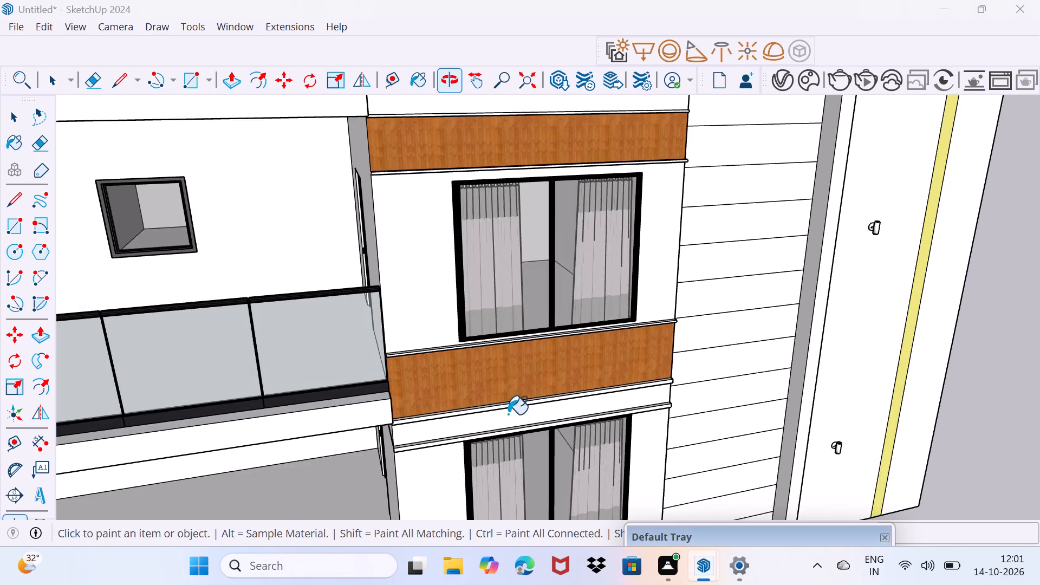
pyautogui.scroll(-4, 522, 337)
pyautogui.keyDown('shift'); pyautogui.moveTo(507, 235); pyautogui.dragTo(448, 423, button='middle'); pyautogui.keyUp('shift')
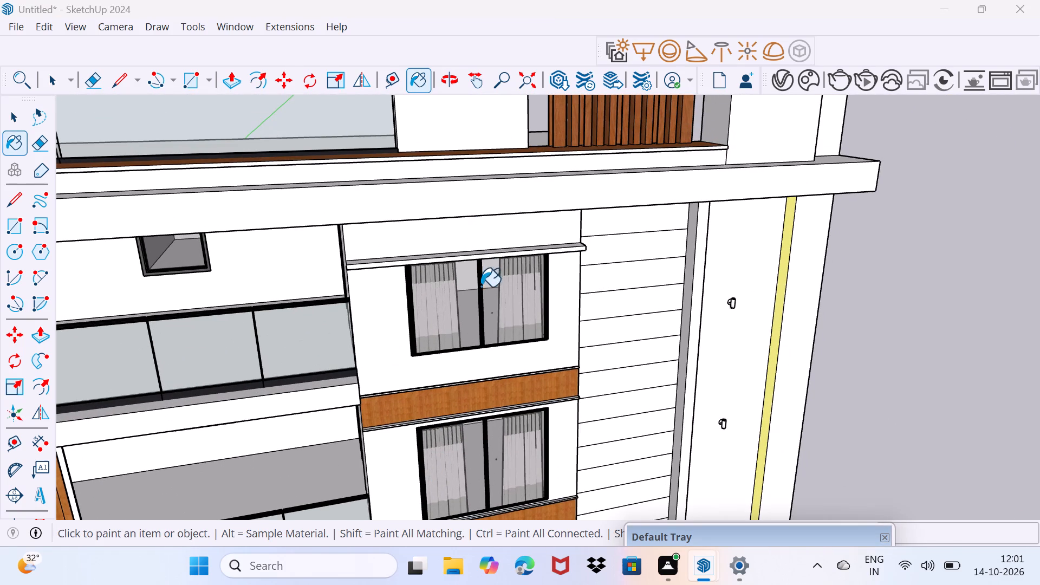
pyautogui.press('space')
pyautogui.scroll(-3, 498, 363)
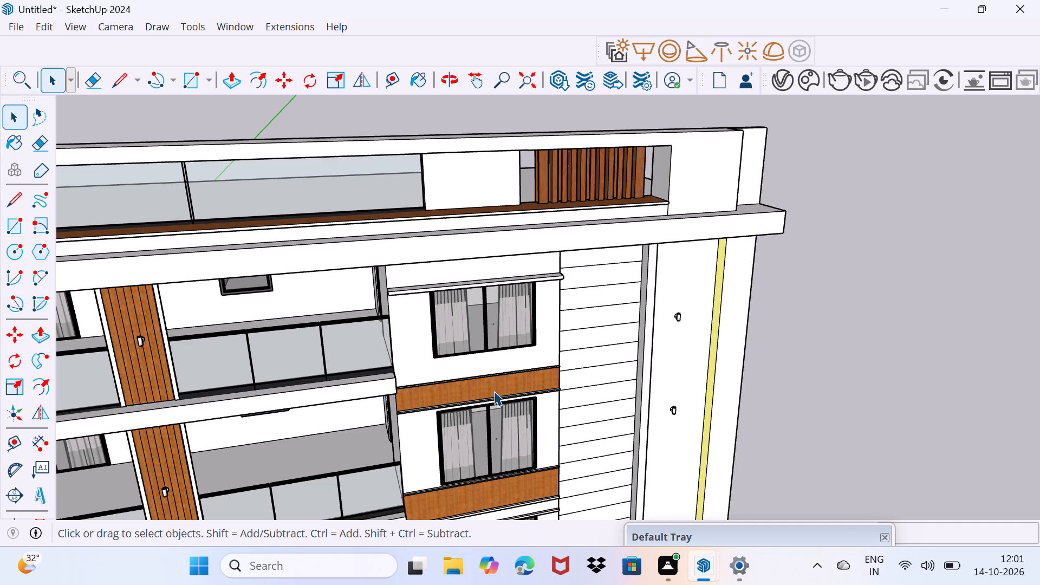
pyautogui.scroll(-3, 490, 406)
# Draw a line along the red axis from the lowest balcony's bottom corner across the window wall to its far edge.
pyautogui.moveTo(493, 422); pyautogui.dragTo(483, 145, button='middle')
pyautogui.scroll(5, 485, 300)
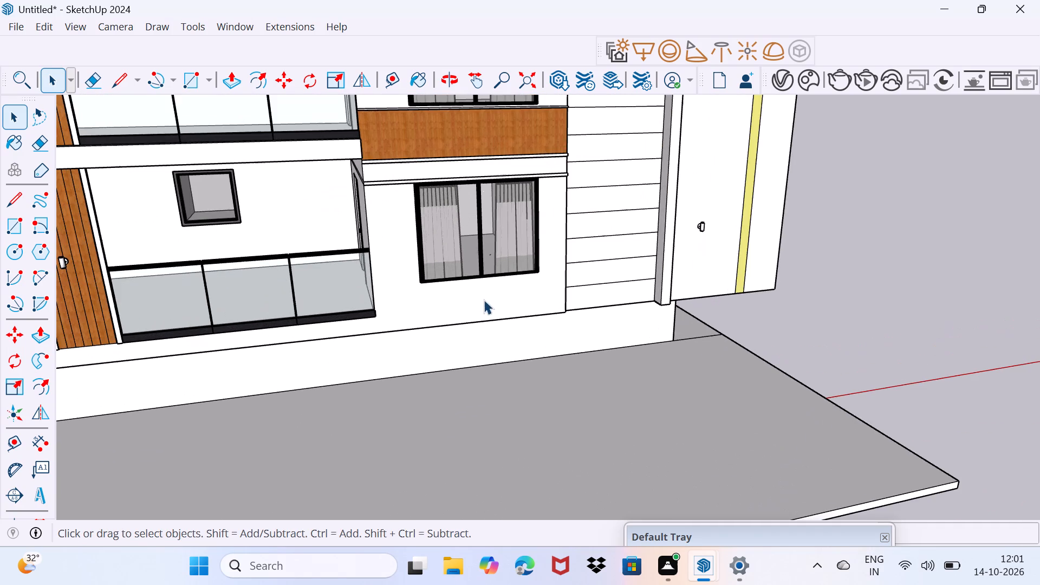
pyautogui.moveTo(464, 321); pyautogui.dragTo(470, 285, button='middle')
pyautogui.scroll(4, 416, 321)
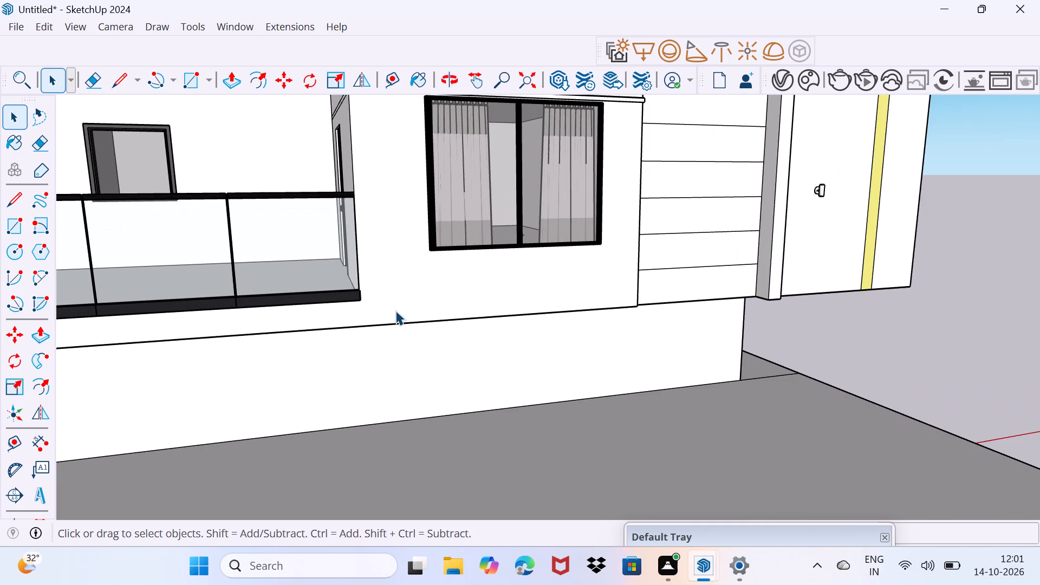
pyautogui.press('.')
pyautogui.scroll(3, 380, 310)
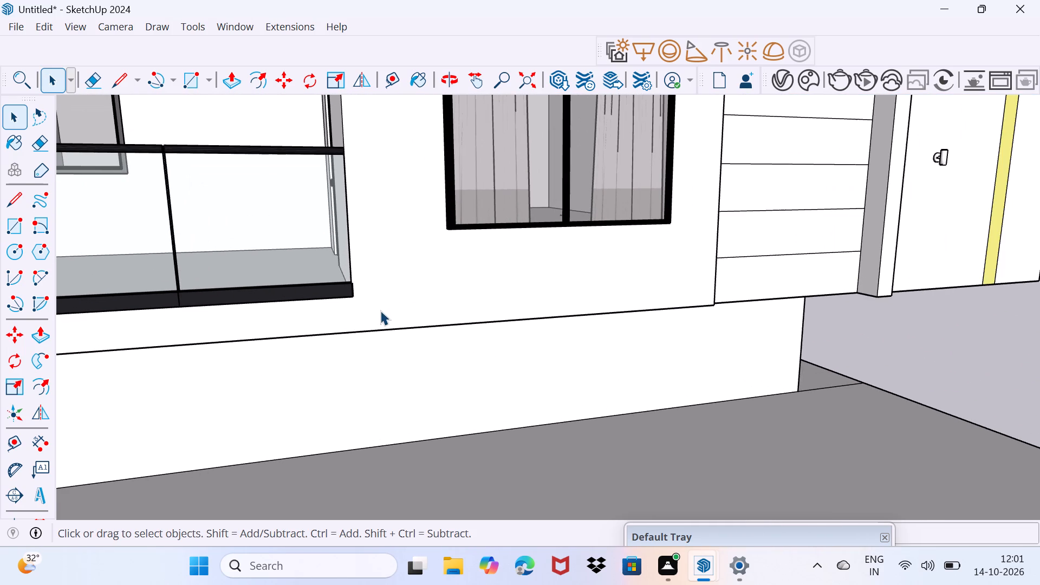
pyautogui.press('l')
pyautogui.moveTo(380, 310); pyautogui.dragTo(317, 333, button='middle')
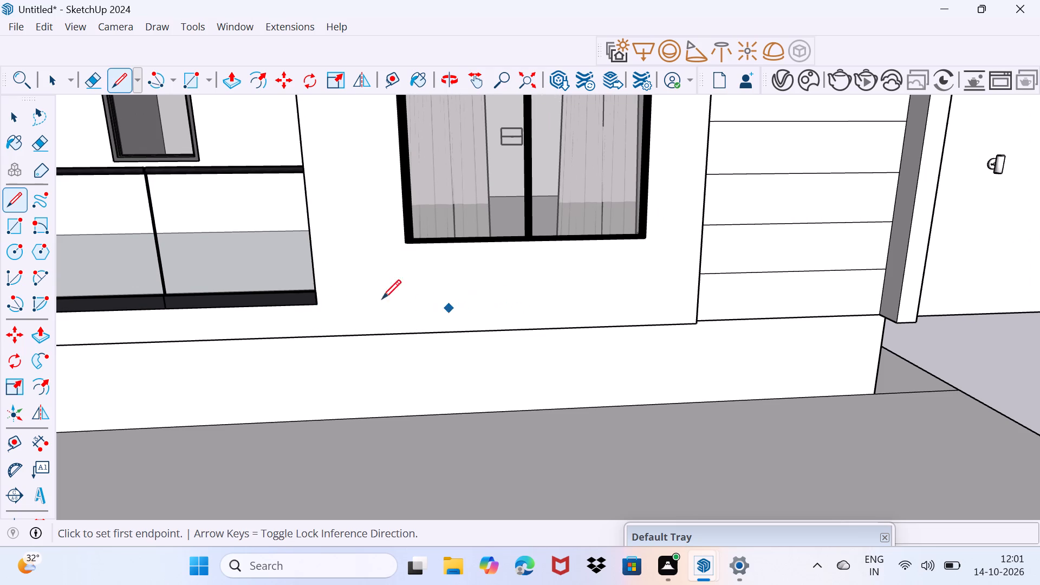
pyautogui.click(319, 301)
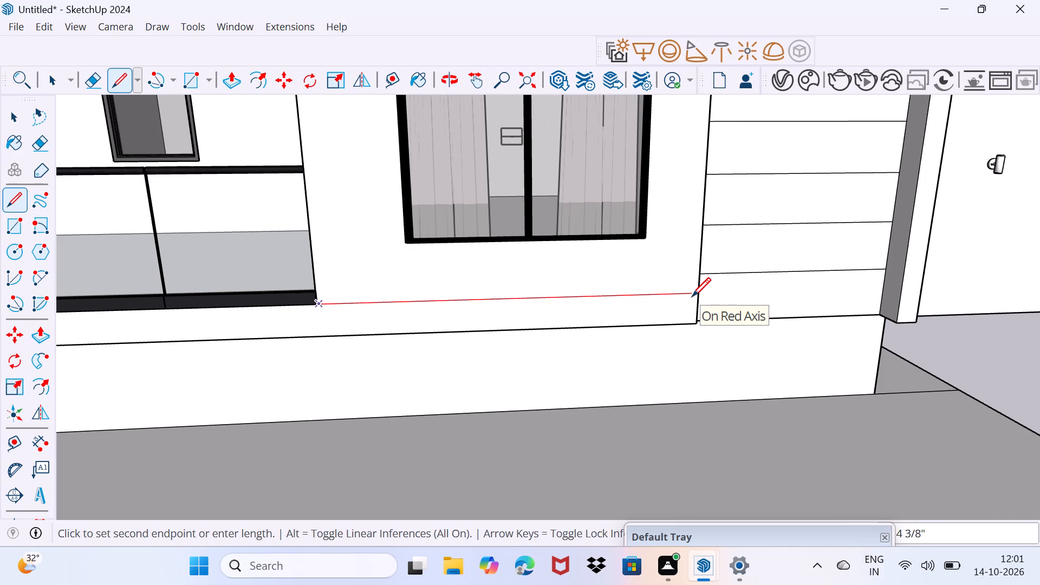
pyautogui.scroll(10, 692, 296)
pyautogui.moveTo(693, 296); pyautogui.dragTo(725, 310, button='middle')
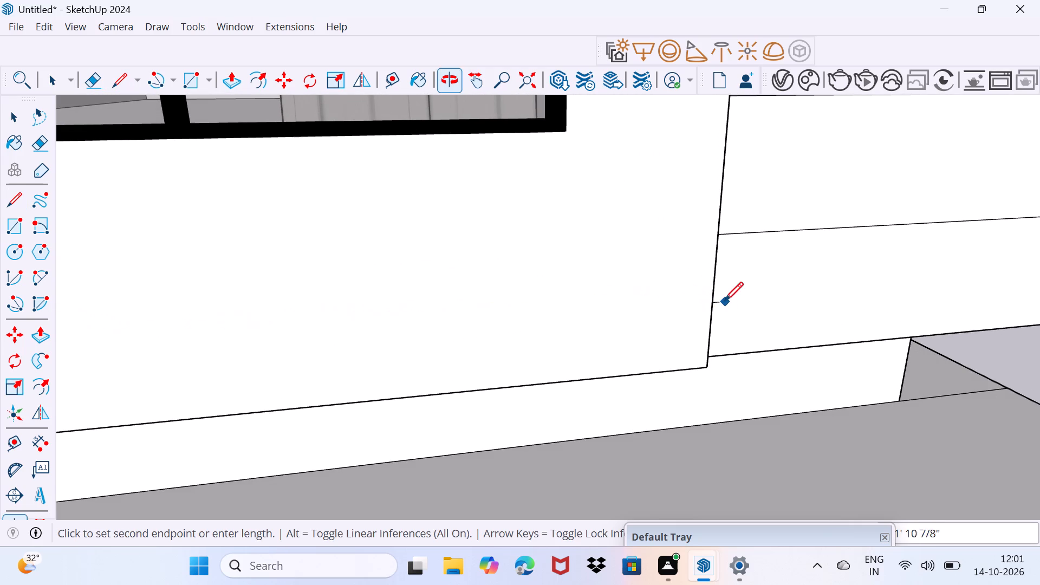
pyautogui.click(712, 291)
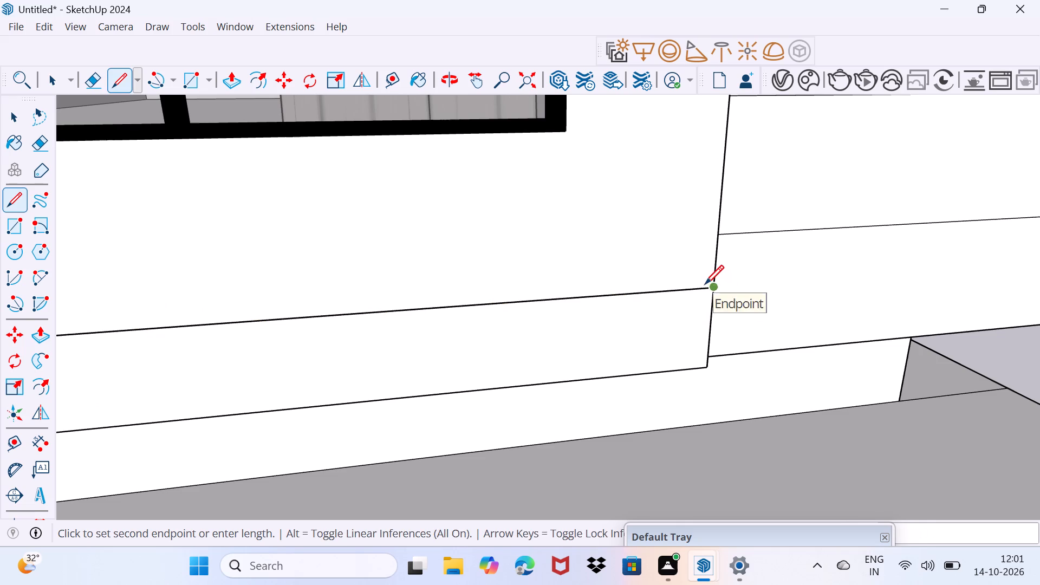
pyautogui.press('space')
# Draw a second line along the red axis just below the lowest window, across the full wall width.
pyautogui.scroll(-12, 673, 281)
pyautogui.scroll(3, 274, 274)
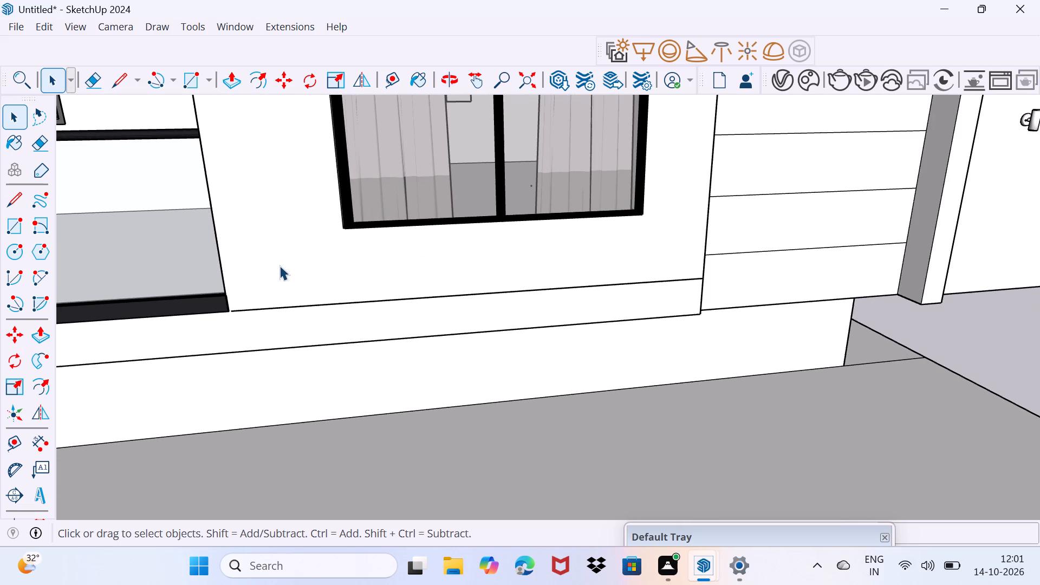
pyautogui.press('l')
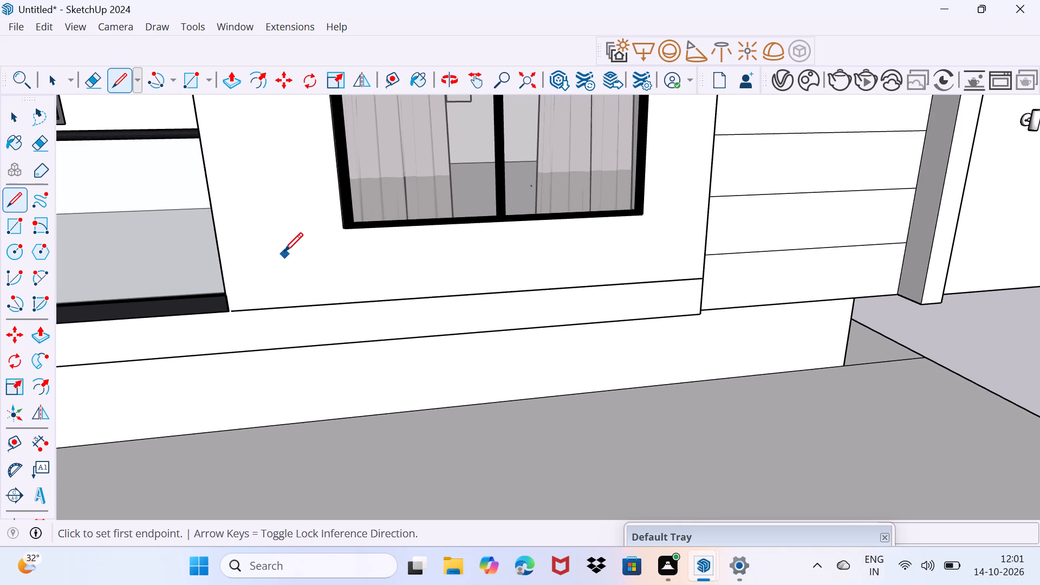
pyautogui.click(219, 238)
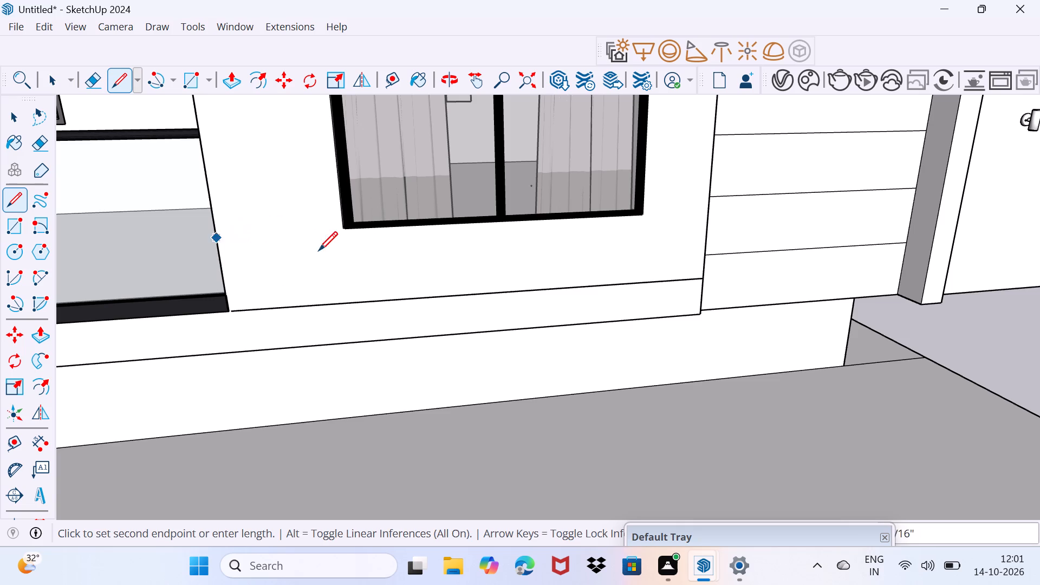
pyautogui.click(707, 213)
pyautogui.press('space')
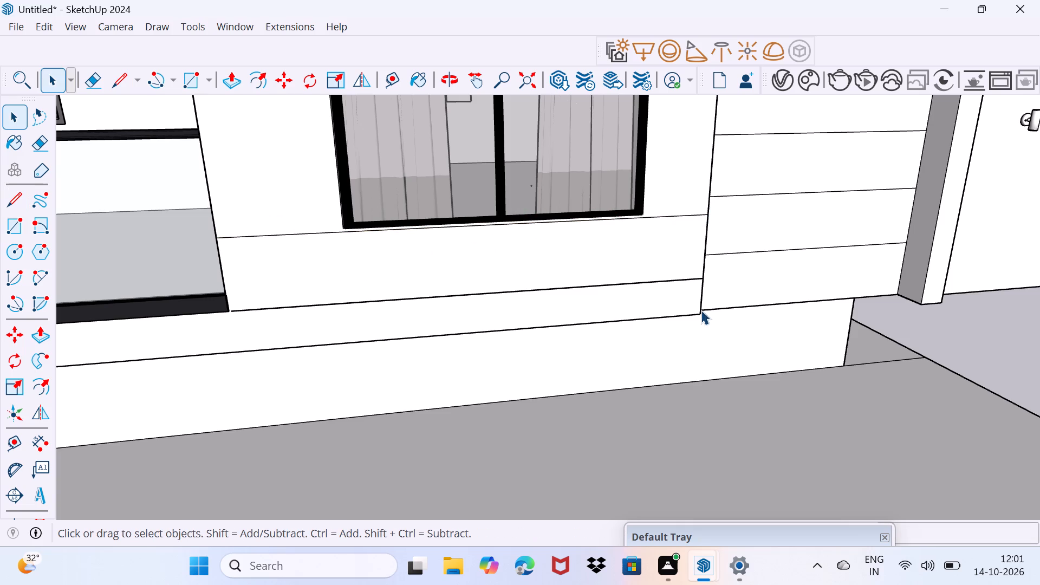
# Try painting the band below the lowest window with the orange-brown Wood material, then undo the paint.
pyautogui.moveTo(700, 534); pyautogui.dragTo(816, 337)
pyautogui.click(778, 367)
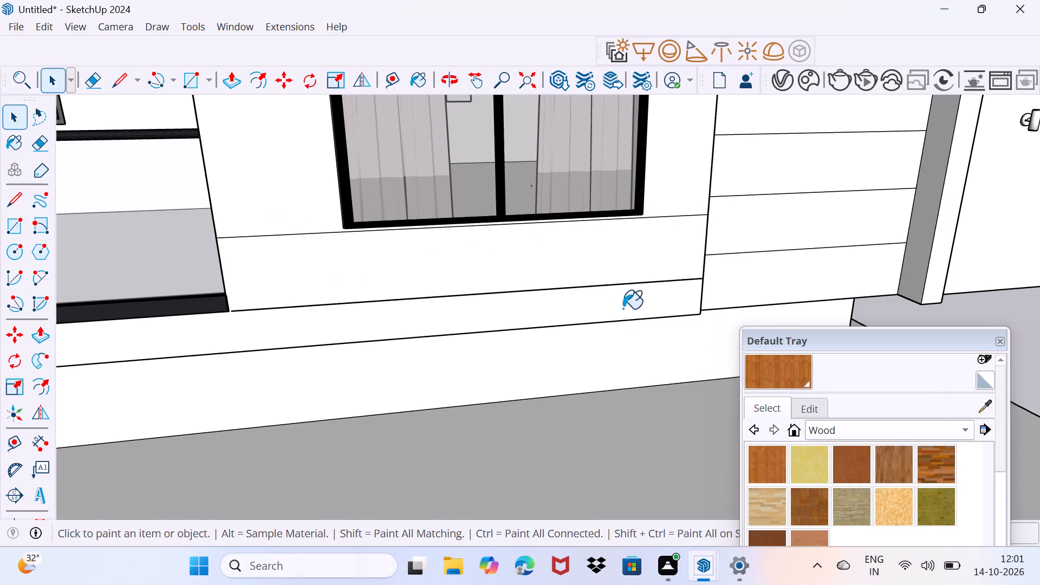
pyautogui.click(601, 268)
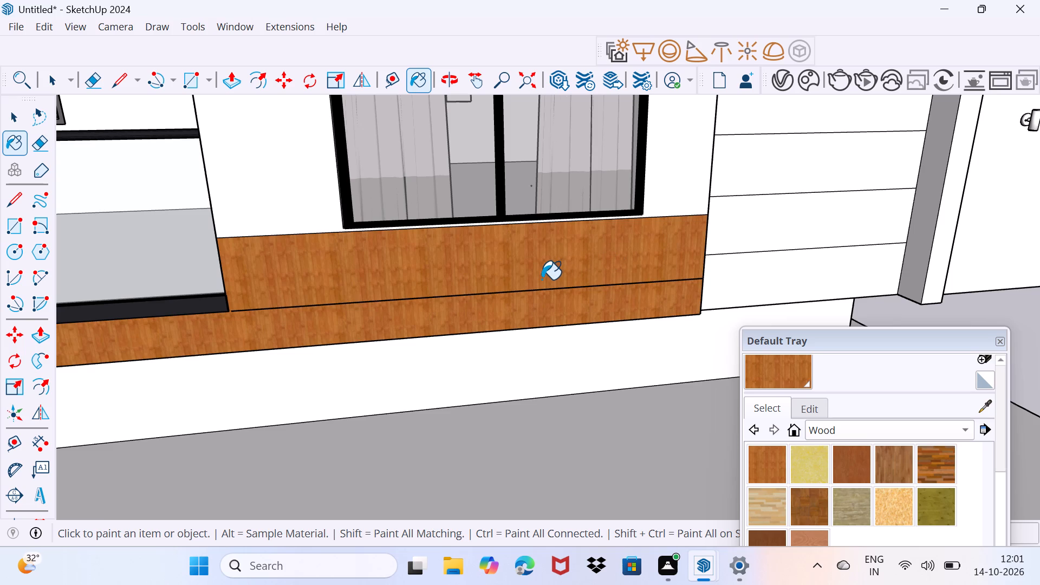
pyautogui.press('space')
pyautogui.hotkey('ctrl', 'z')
# Draw a short line closing the gap between the lower band line and the lowest balcony's bottom corner.
pyautogui.scroll(2, 249, 298)
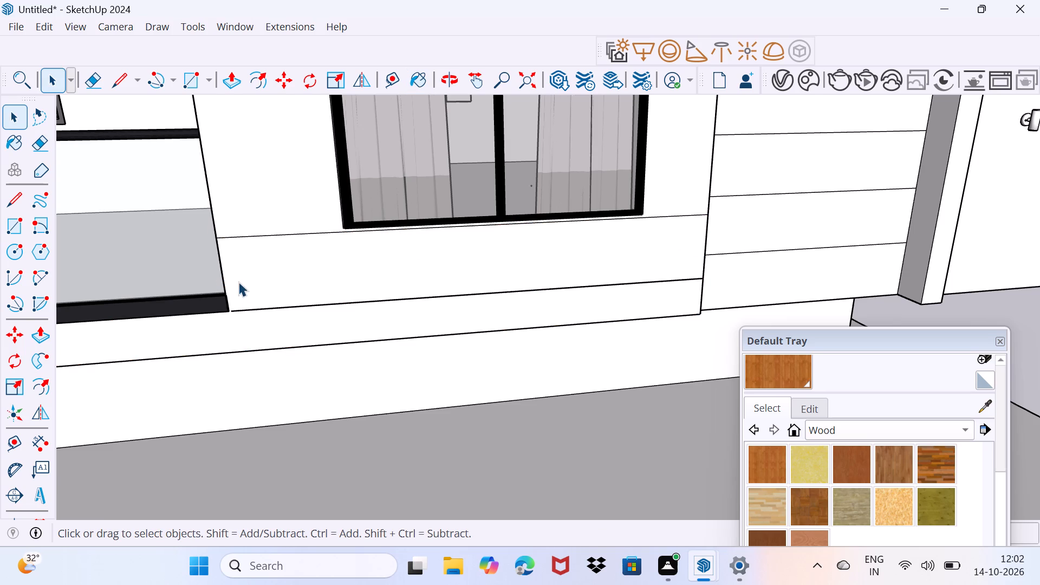
pyautogui.scroll(8, 238, 282)
pyautogui.scroll(4, 244, 341)
pyautogui.press('l')
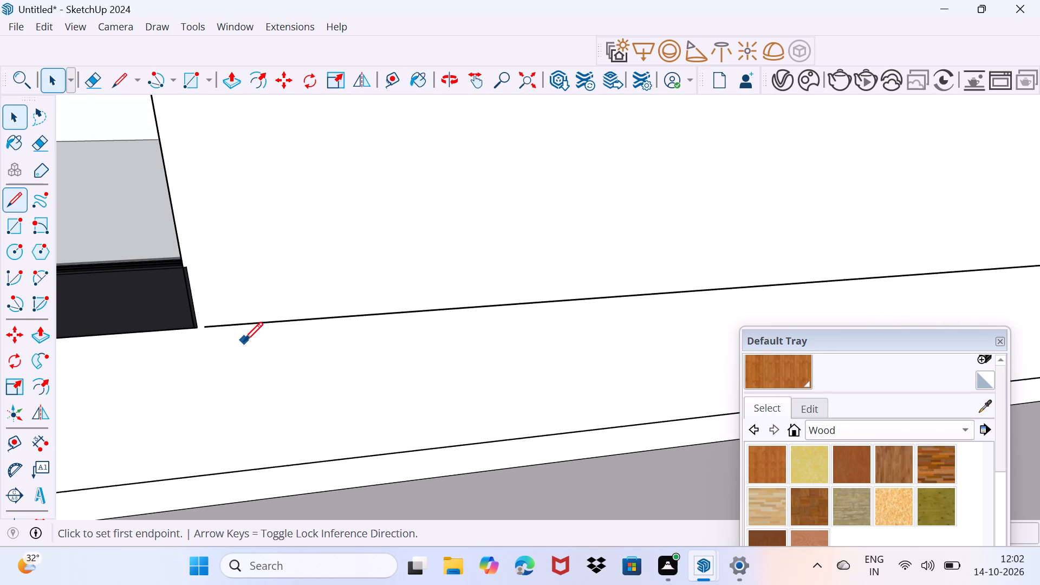
pyautogui.click(206, 326)
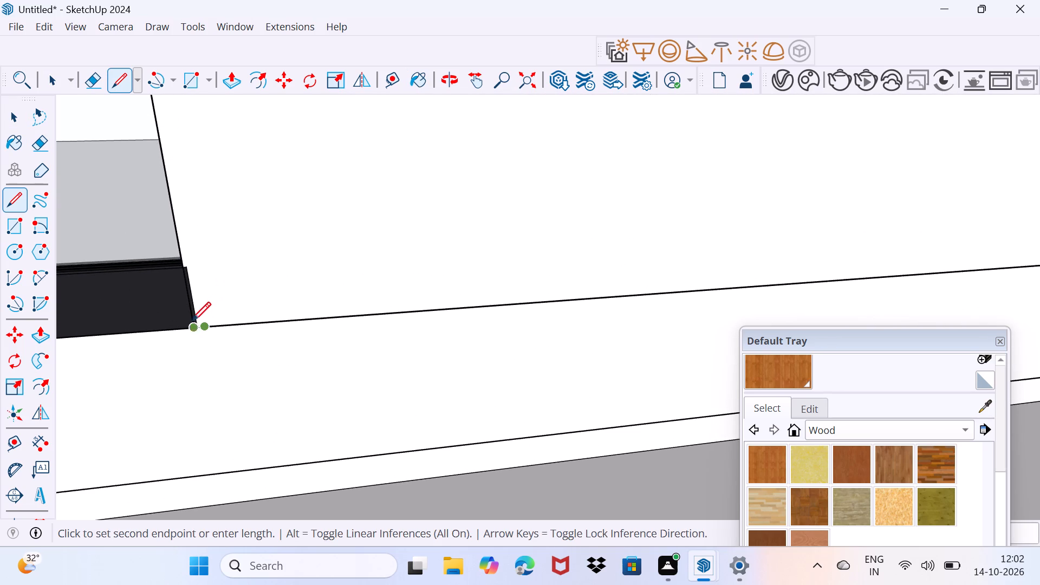
pyautogui.click(191, 326)
pyautogui.press('space')
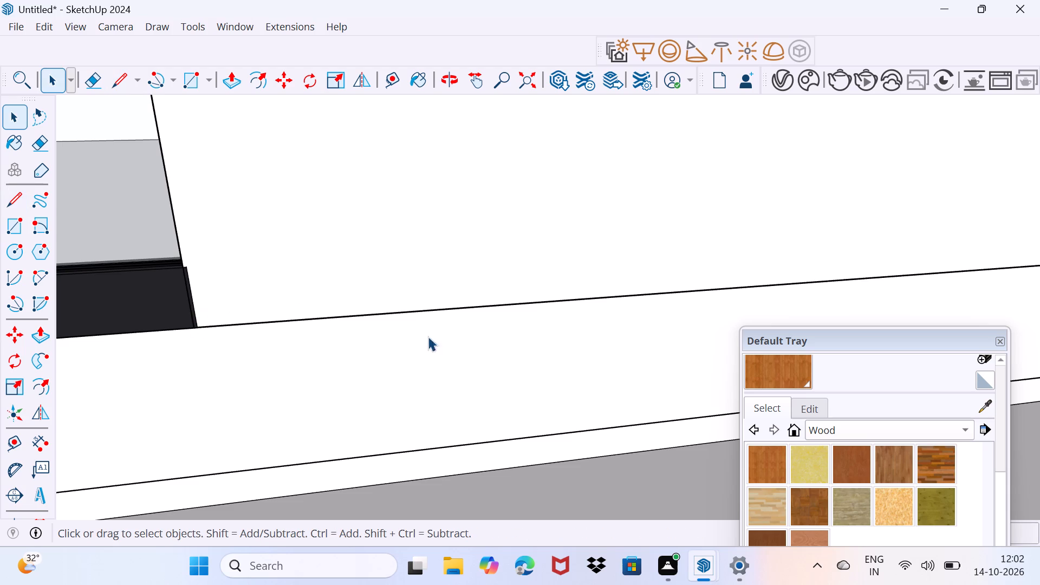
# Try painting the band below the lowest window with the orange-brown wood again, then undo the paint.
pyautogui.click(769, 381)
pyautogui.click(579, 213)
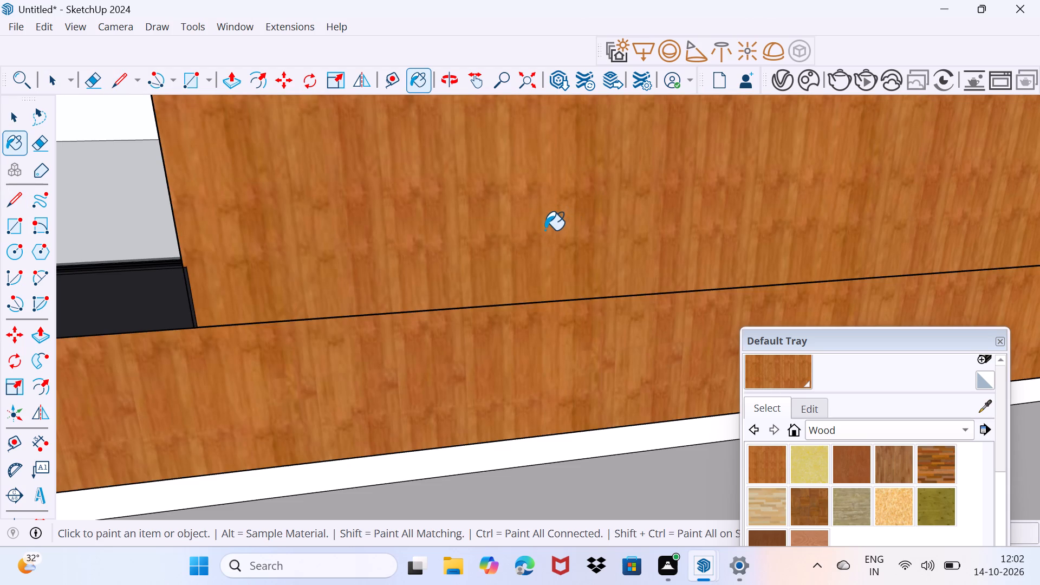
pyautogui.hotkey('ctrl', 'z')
# Draw a line down the balcony-side wall edge from the upper band line to the lower band line.
pyautogui.scroll(-8, 381, 209)
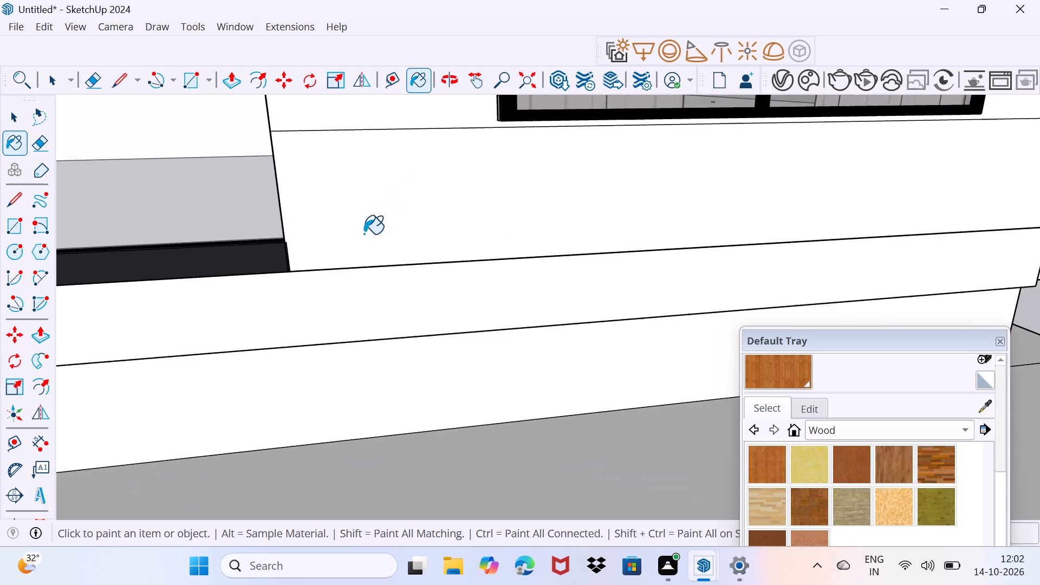
pyautogui.scroll(-3, 364, 234)
pyautogui.press('l')
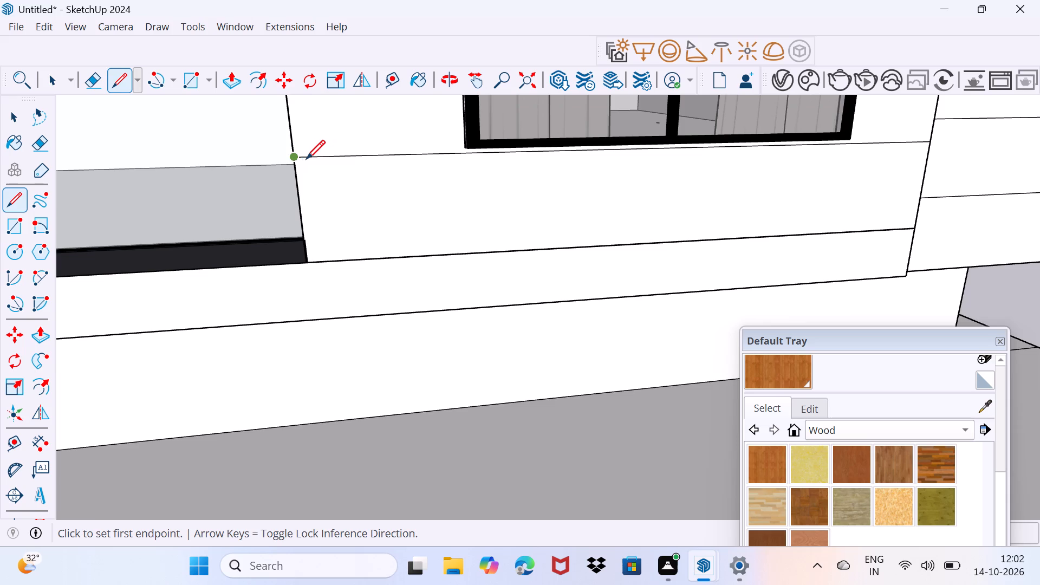
pyautogui.click(304, 159)
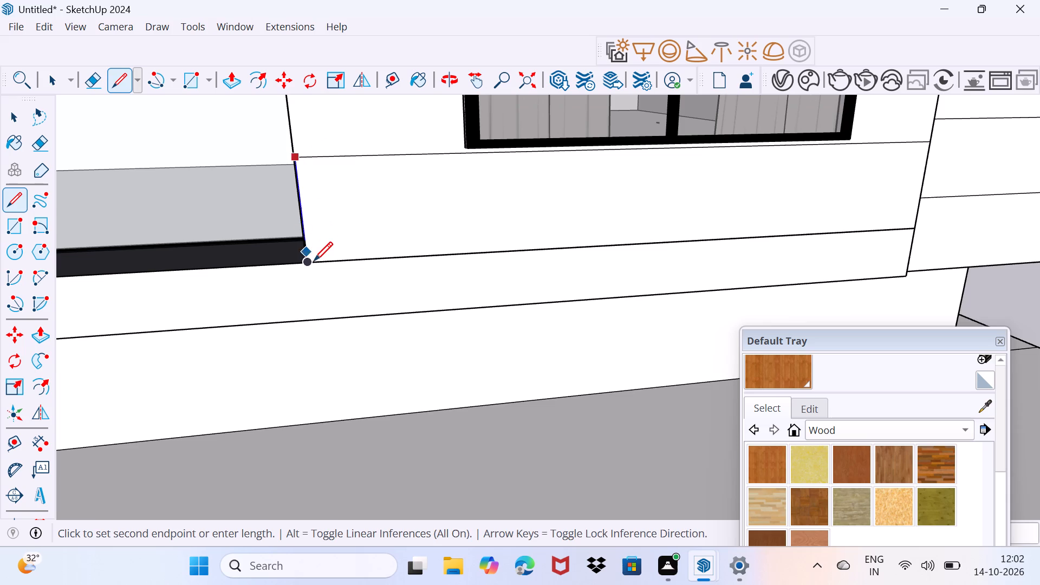
pyautogui.click(305, 263)
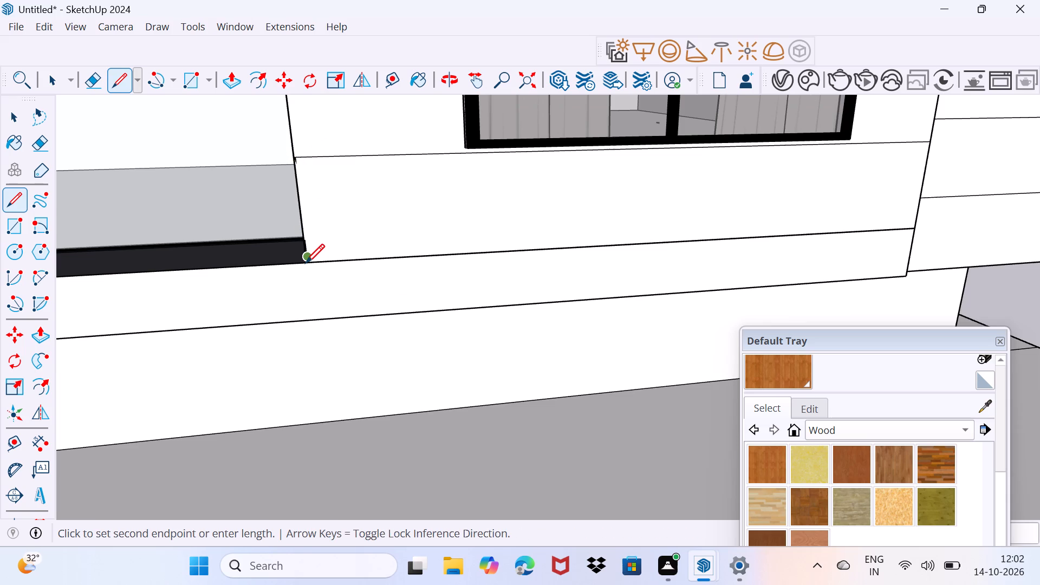
pyautogui.press('space')
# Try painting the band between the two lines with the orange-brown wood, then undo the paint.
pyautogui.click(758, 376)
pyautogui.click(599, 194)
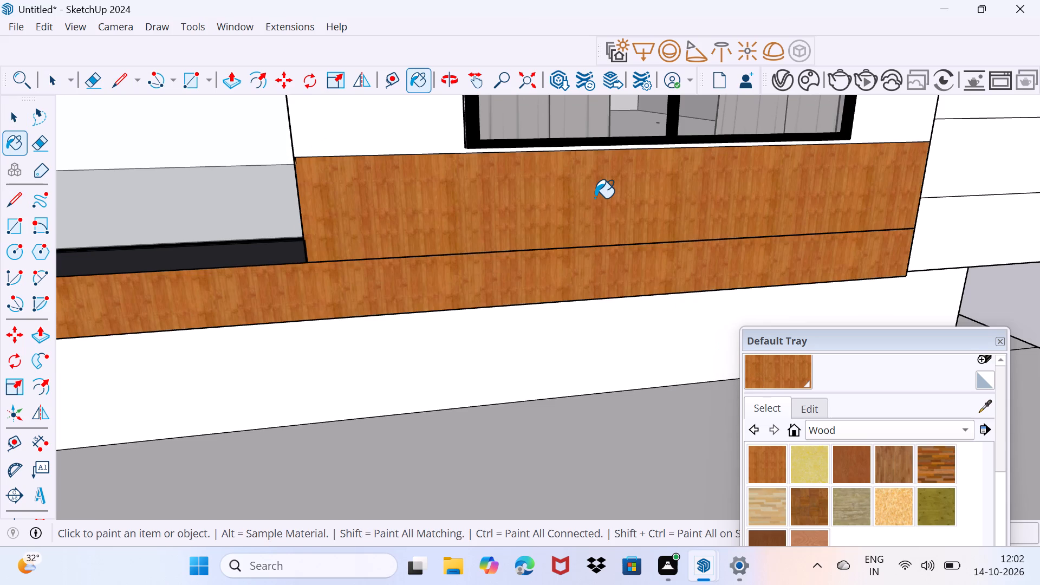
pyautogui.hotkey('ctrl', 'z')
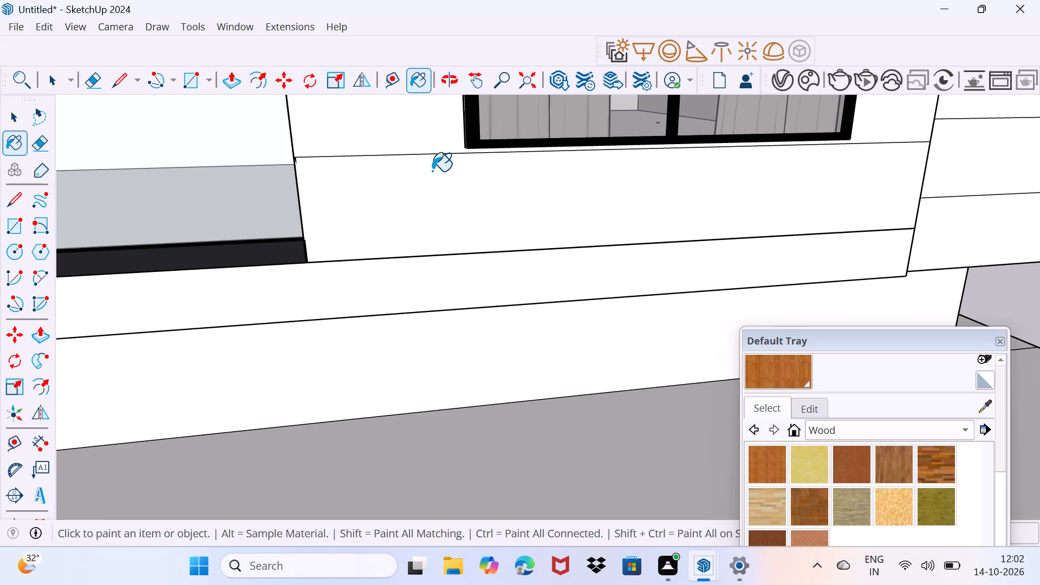
# Draw a vertical line between the upper and lower band lines, slightly inside the balcony-side wall edge.
pyautogui.press('l')
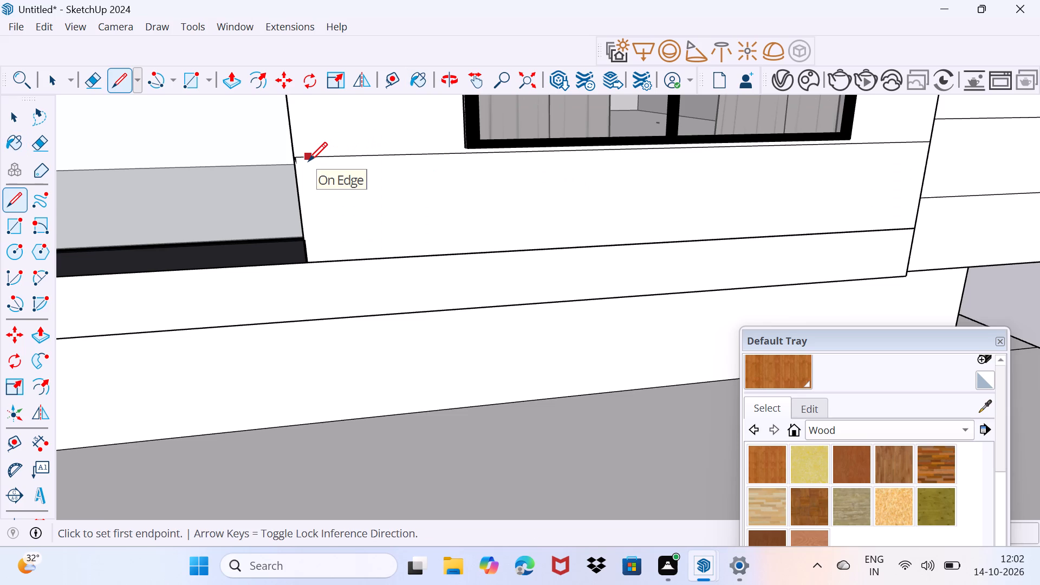
pyautogui.click(308, 161)
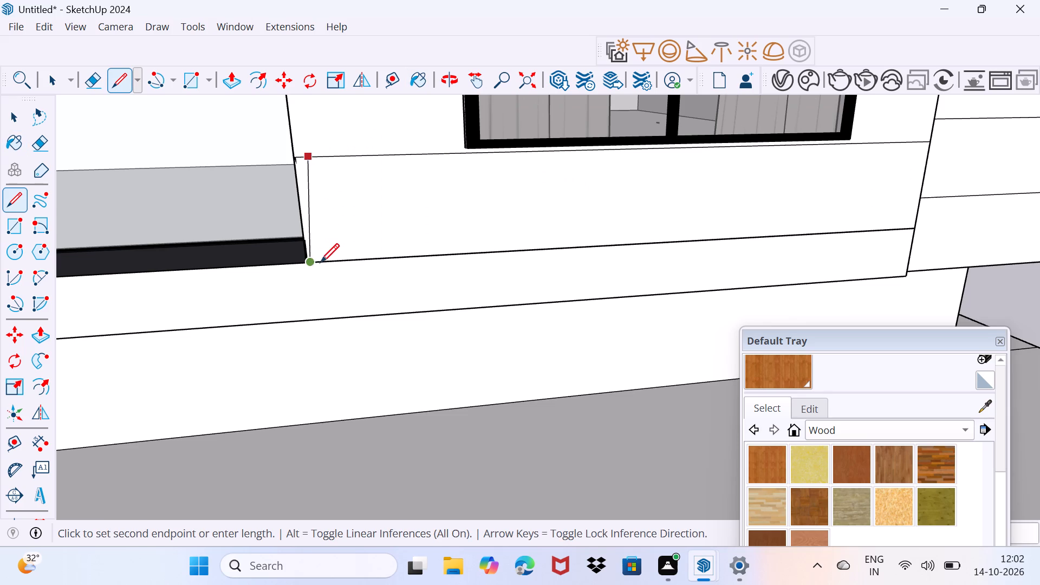
pyautogui.scroll(4, 322, 265)
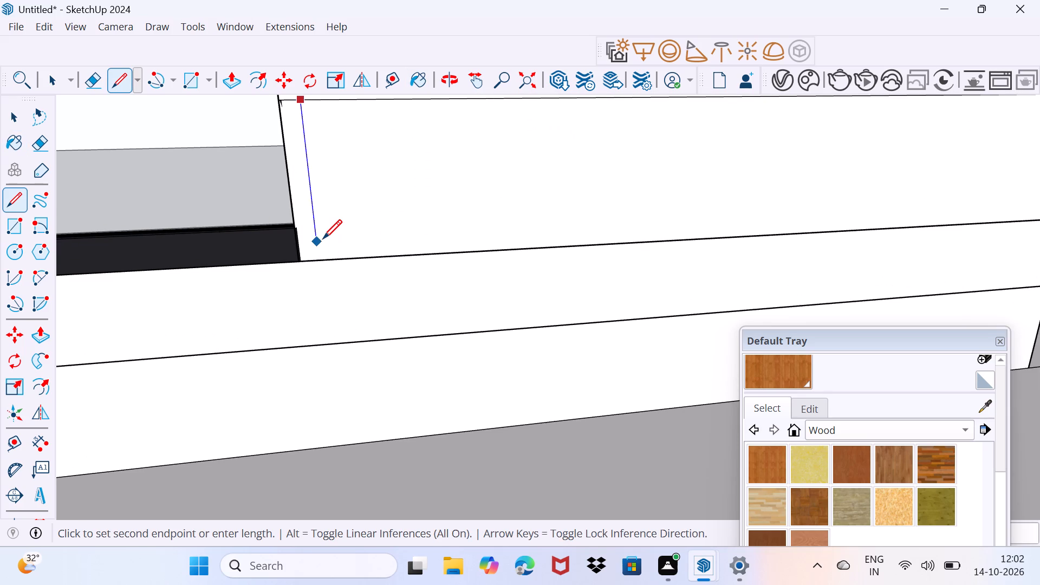
pyautogui.click(322, 252)
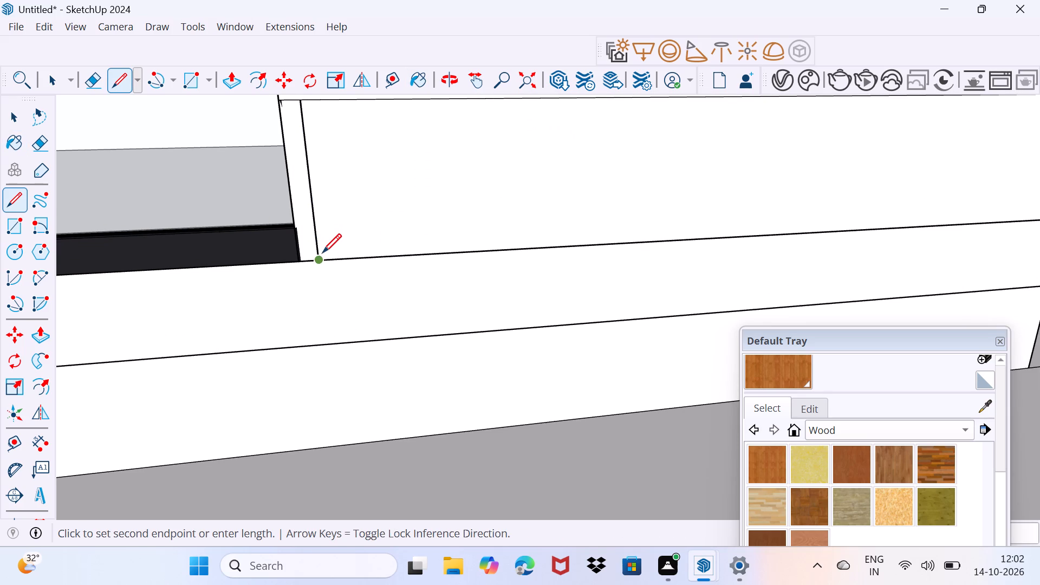
pyautogui.press('space')
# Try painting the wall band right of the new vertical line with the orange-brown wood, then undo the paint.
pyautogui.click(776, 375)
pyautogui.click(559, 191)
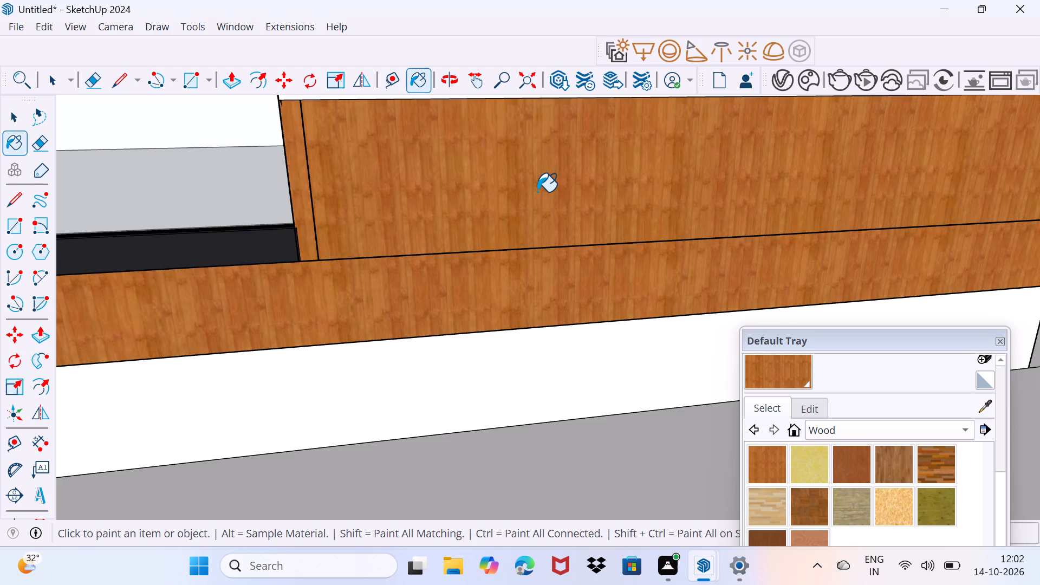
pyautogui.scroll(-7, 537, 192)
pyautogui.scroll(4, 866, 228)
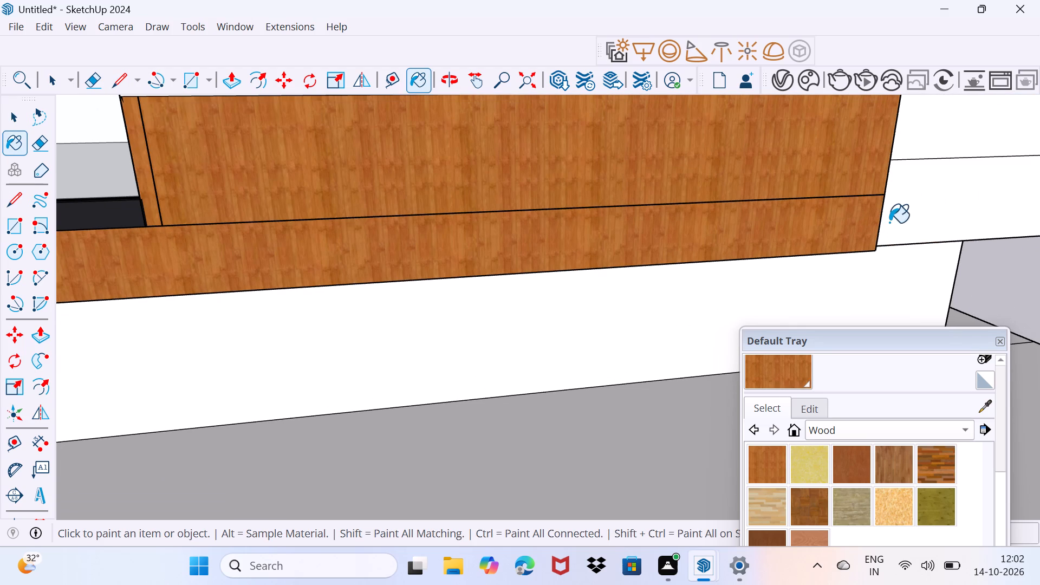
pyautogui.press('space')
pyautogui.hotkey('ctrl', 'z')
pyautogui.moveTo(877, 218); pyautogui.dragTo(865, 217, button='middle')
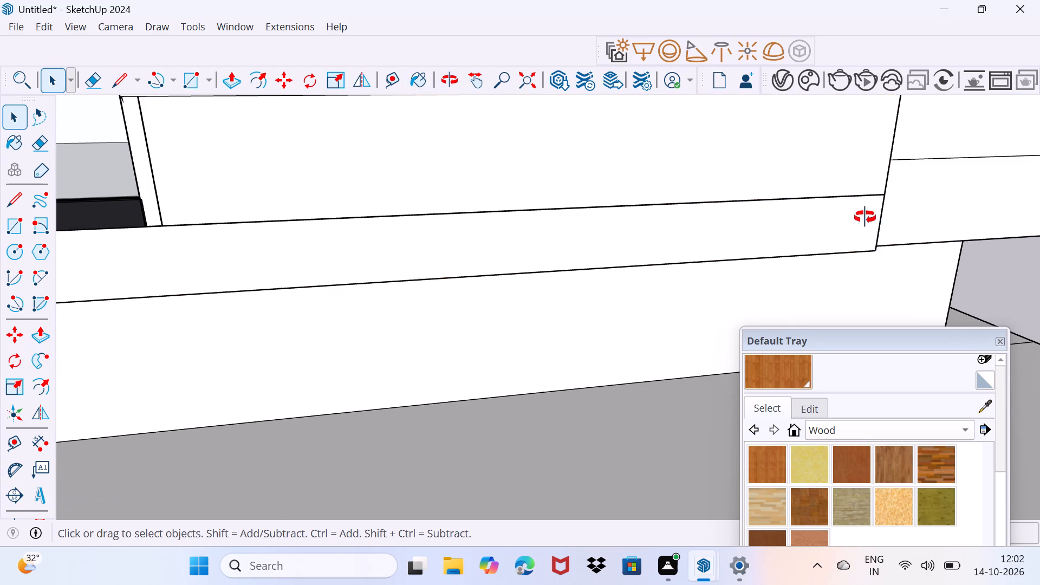
# Erase the lower band line across the wall below the lowest window, including its short piece at the balcony corner.
pyautogui.moveTo(865, 217); pyautogui.dragTo(604, 210, button='middle')
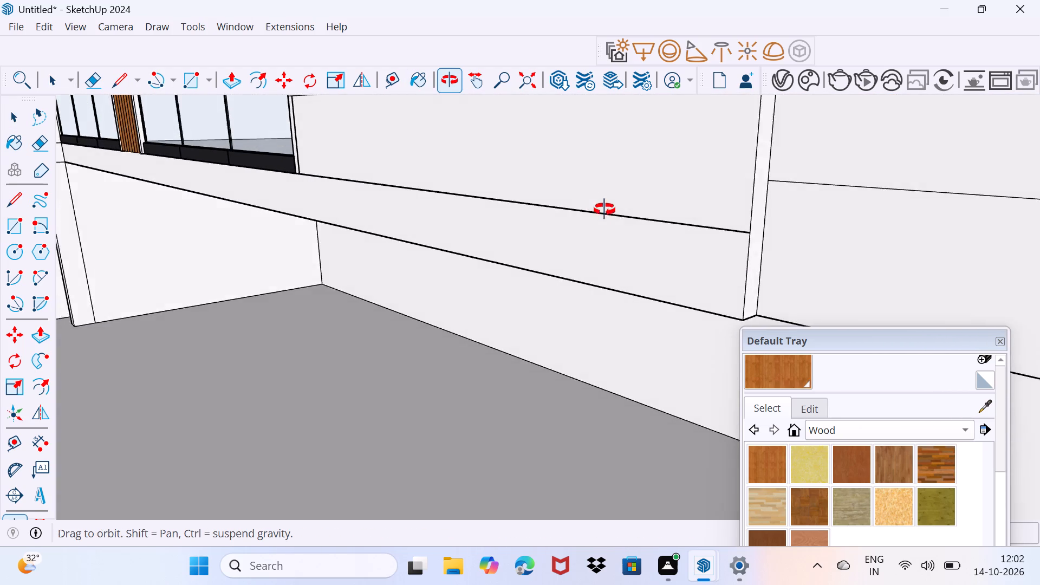
pyautogui.moveTo(604, 210); pyautogui.dragTo(824, 231, button='middle')
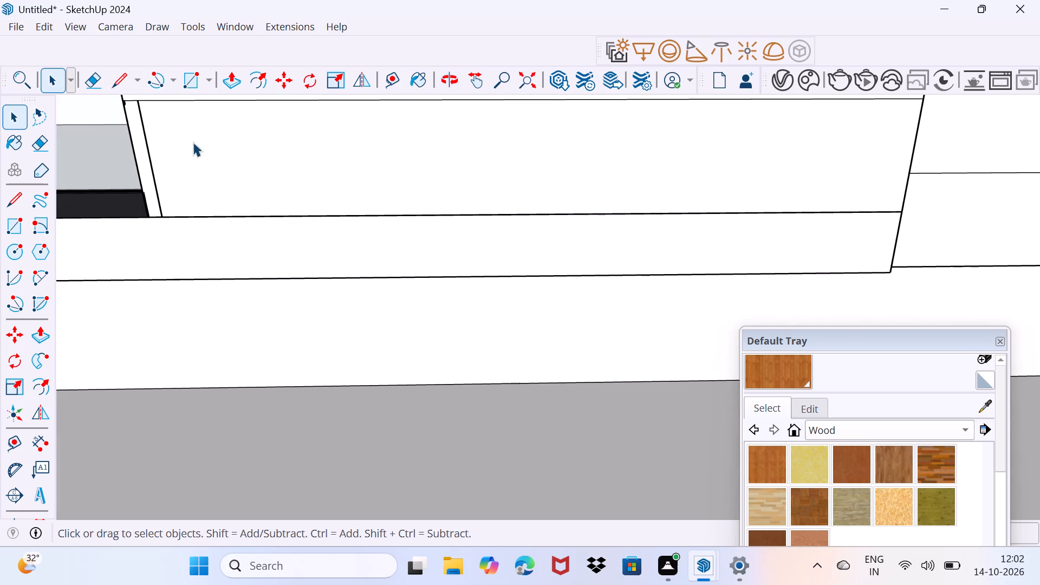
pyautogui.scroll(5, 159, 165)
pyautogui.scroll(17, 155, 244)
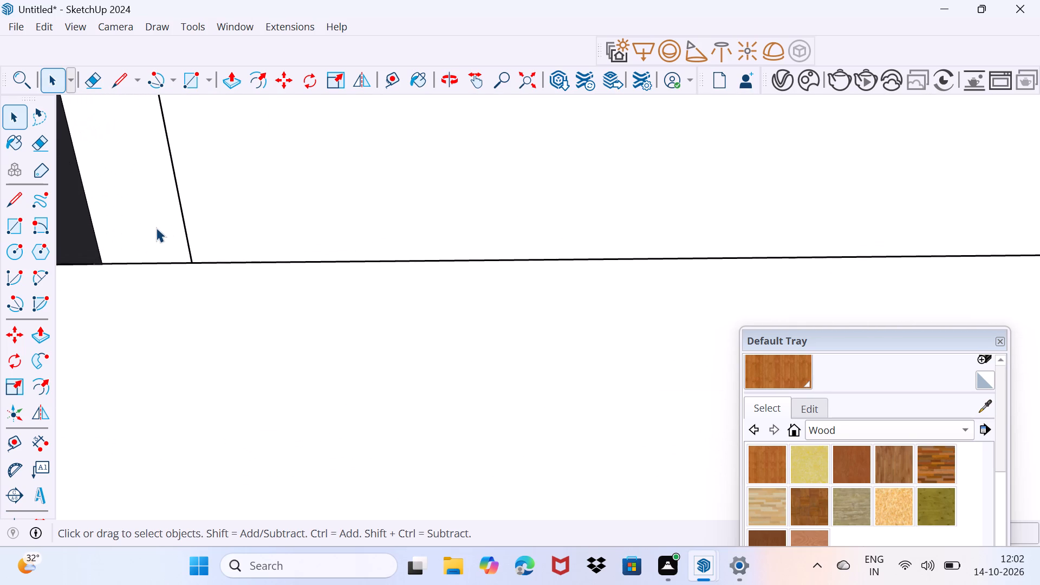
pyautogui.press('e')
pyautogui.moveTo(145, 263); pyautogui.dragTo(142, 285)
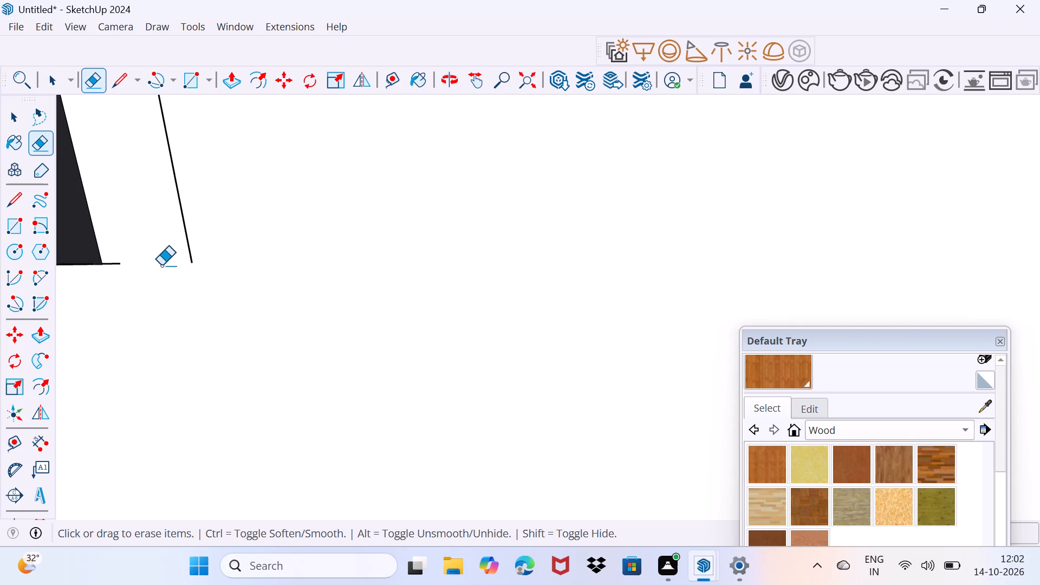
pyautogui.moveTo(112, 261); pyautogui.dragTo(115, 288)
# Draw a horizontal line from the lower end of the inner vertical line to the wall's far edge, enclosing the band.
pyautogui.scroll(-3, 141, 279)
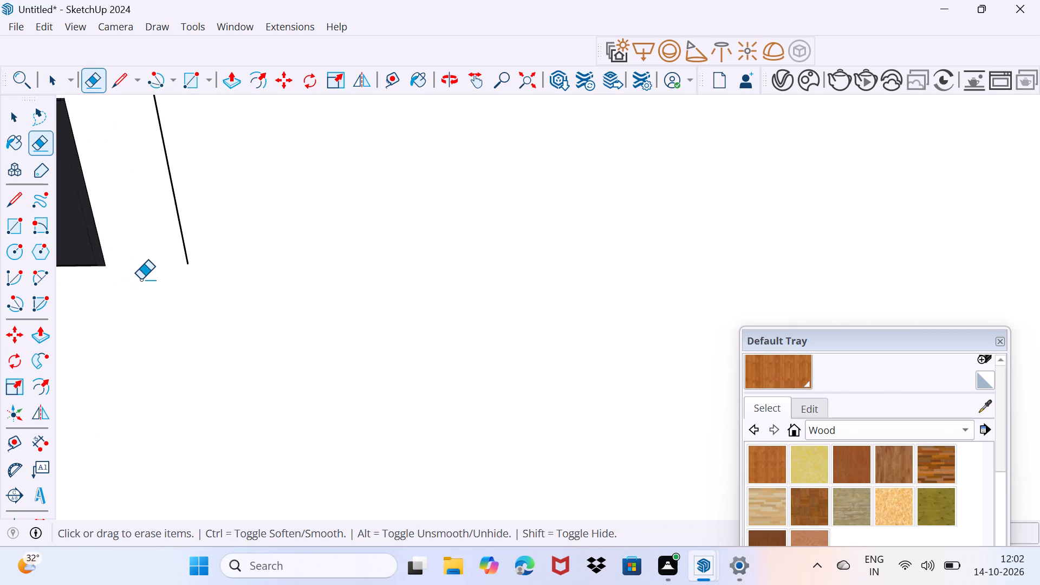
pyautogui.scroll(-20, 141, 279)
pyautogui.scroll(-1, 141, 279)
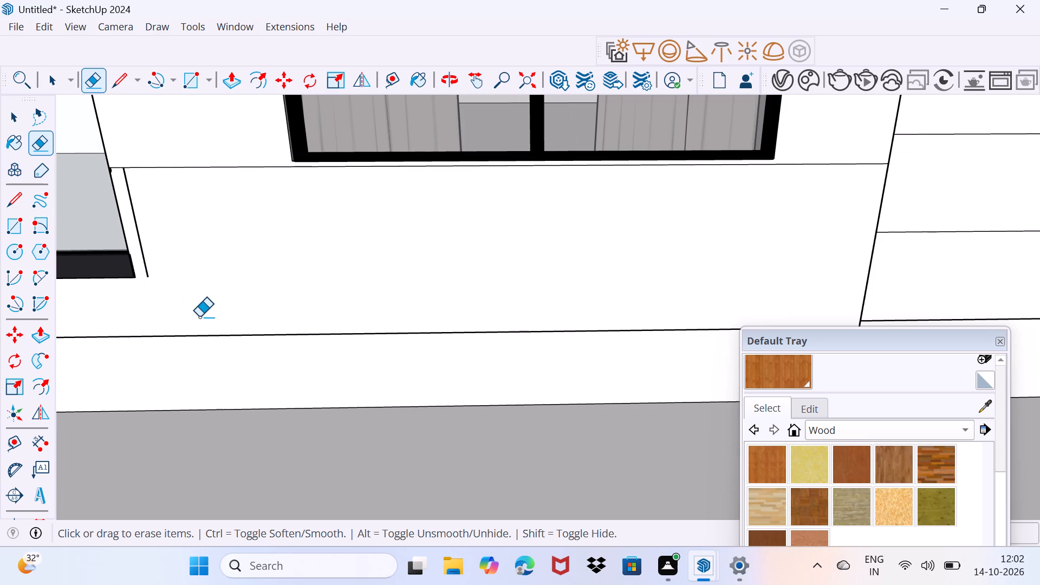
pyautogui.press('l')
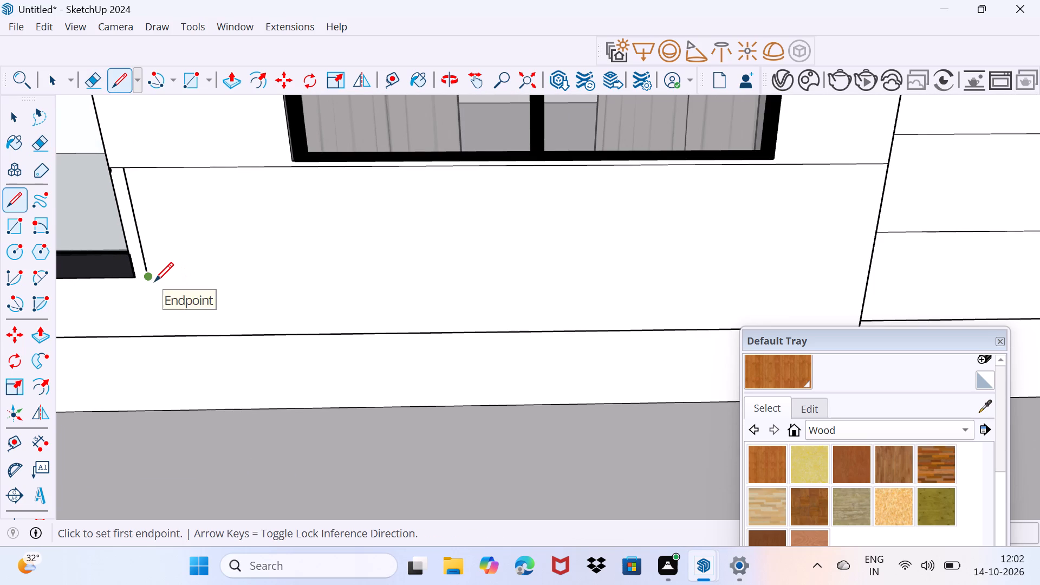
pyautogui.click(149, 276)
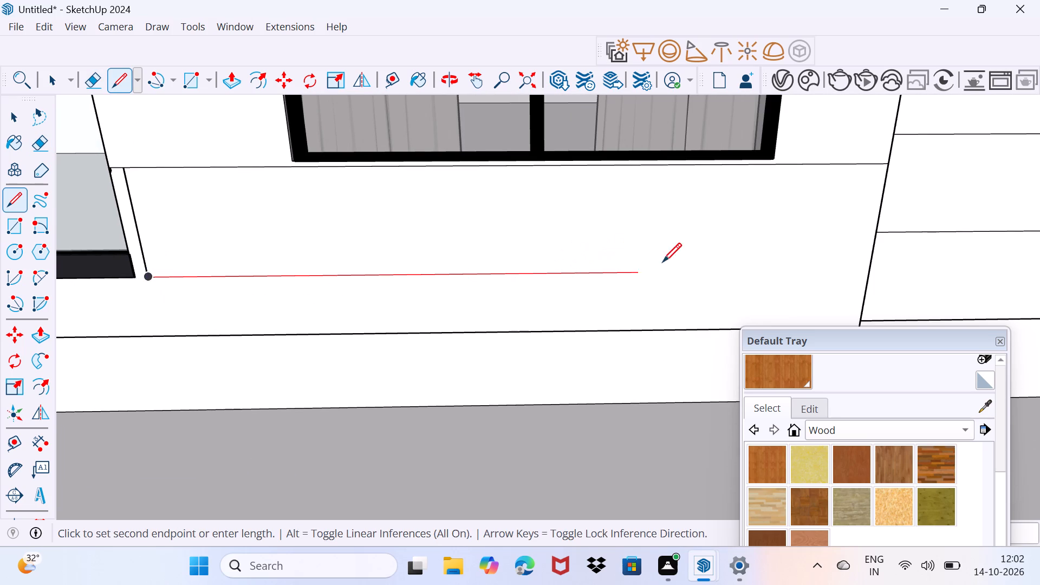
pyautogui.click(868, 273)
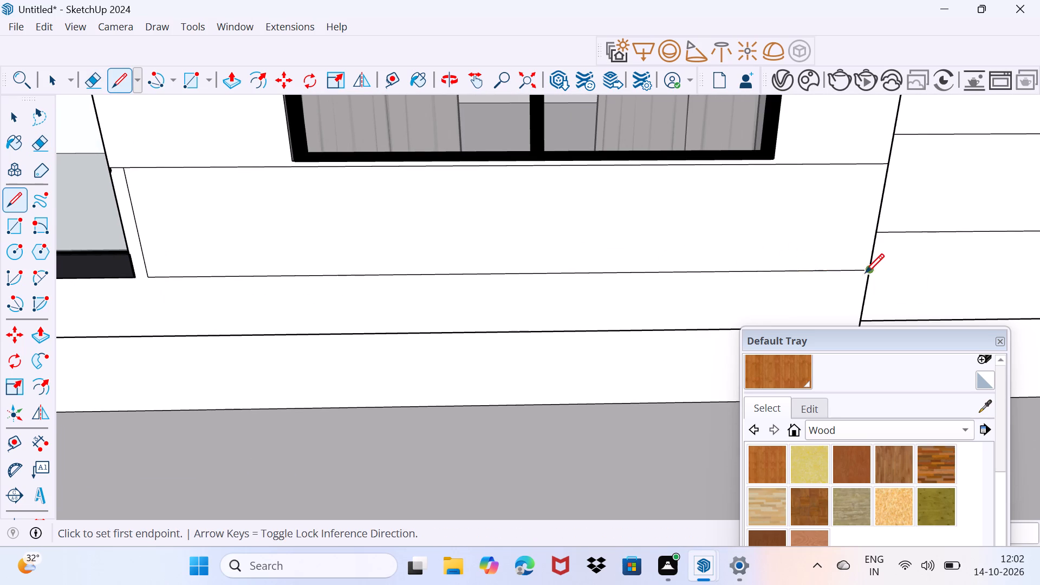
# Paint the enclosed band below the lowest window with the orange-brown wood.
pyautogui.press('space')
pyautogui.click(762, 374)
pyautogui.click(744, 253)
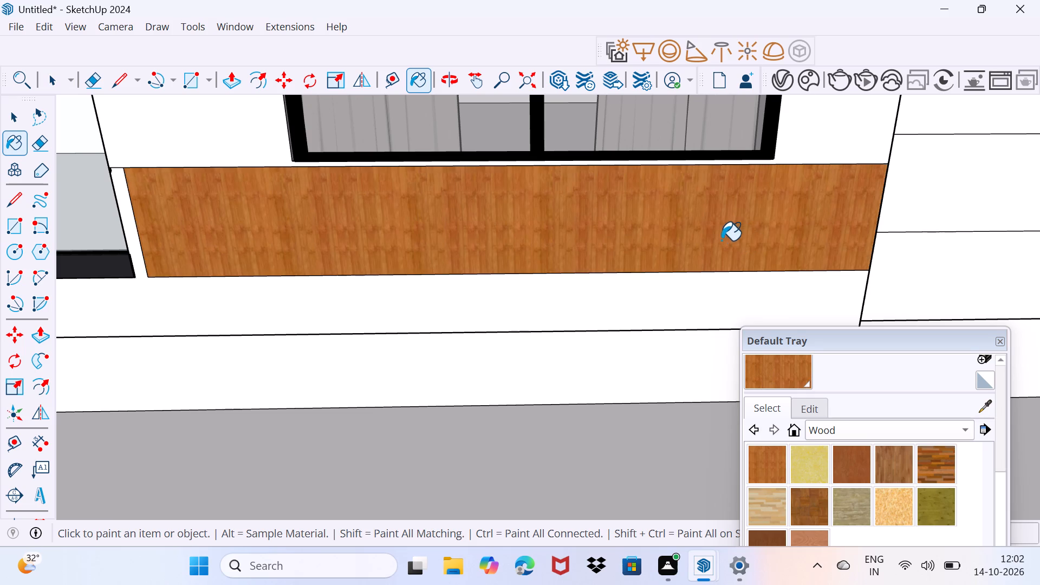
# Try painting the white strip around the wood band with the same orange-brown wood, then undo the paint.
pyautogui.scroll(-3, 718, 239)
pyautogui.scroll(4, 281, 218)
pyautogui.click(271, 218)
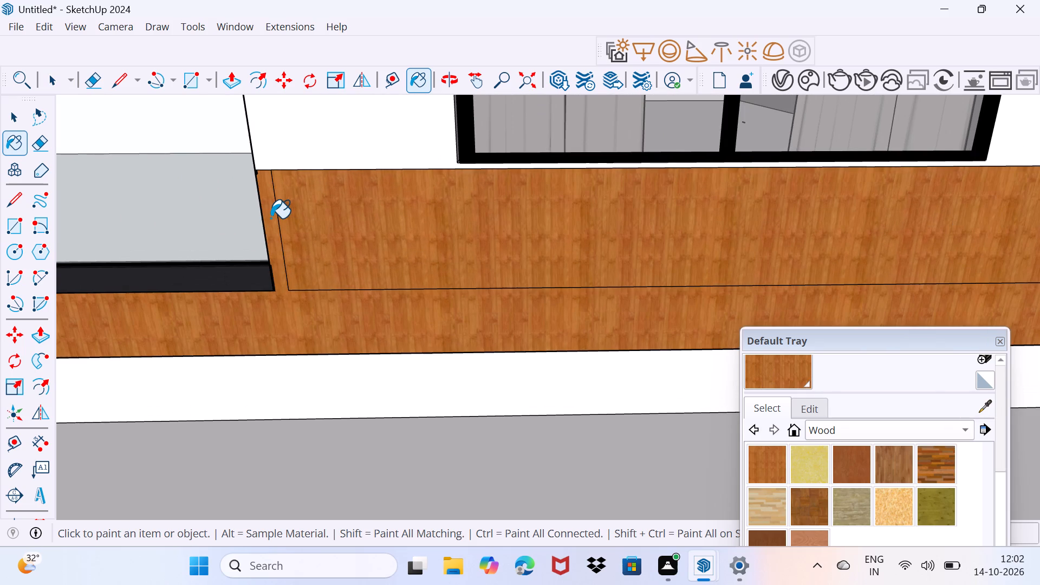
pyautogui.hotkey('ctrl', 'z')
# Examine the whole front facade with its wood bands below the windows.
pyautogui.scroll(-5, 327, 245)
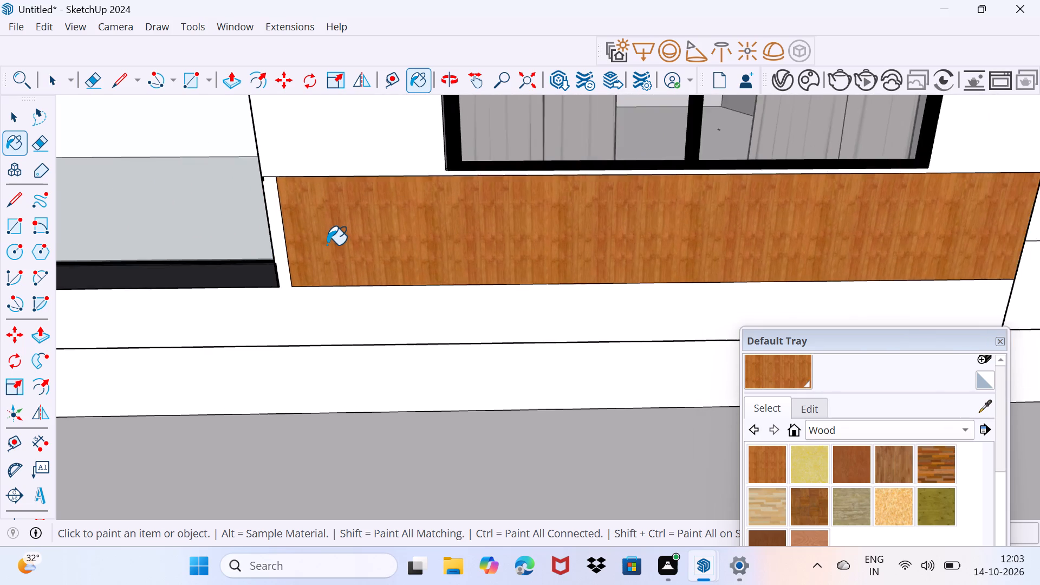
pyautogui.scroll(-9, 327, 245)
pyautogui.press('space')
pyautogui.scroll(-9, 347, 264)
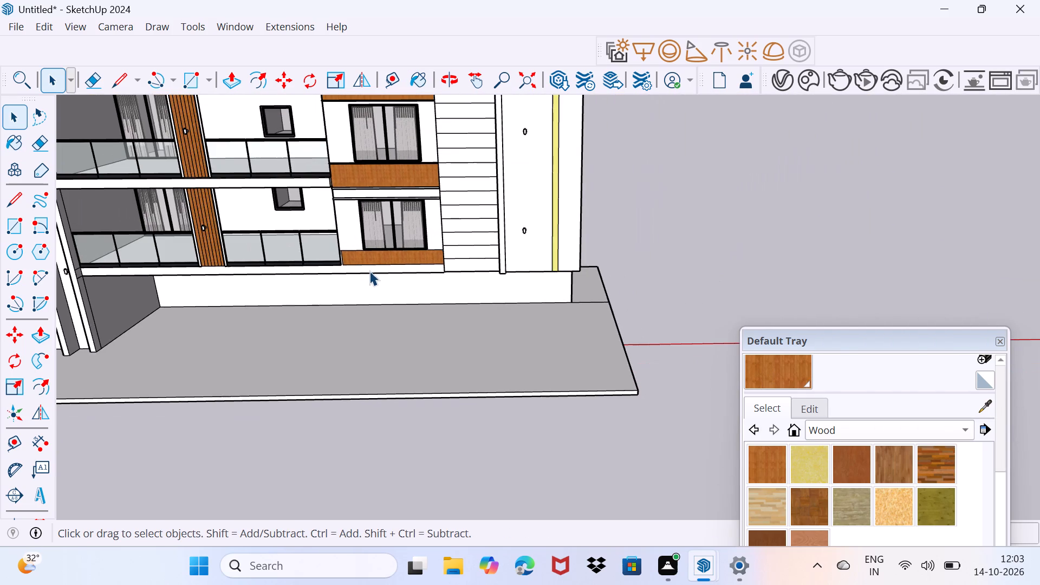
pyautogui.moveTo(356, 274); pyautogui.dragTo(391, 265, button='middle')
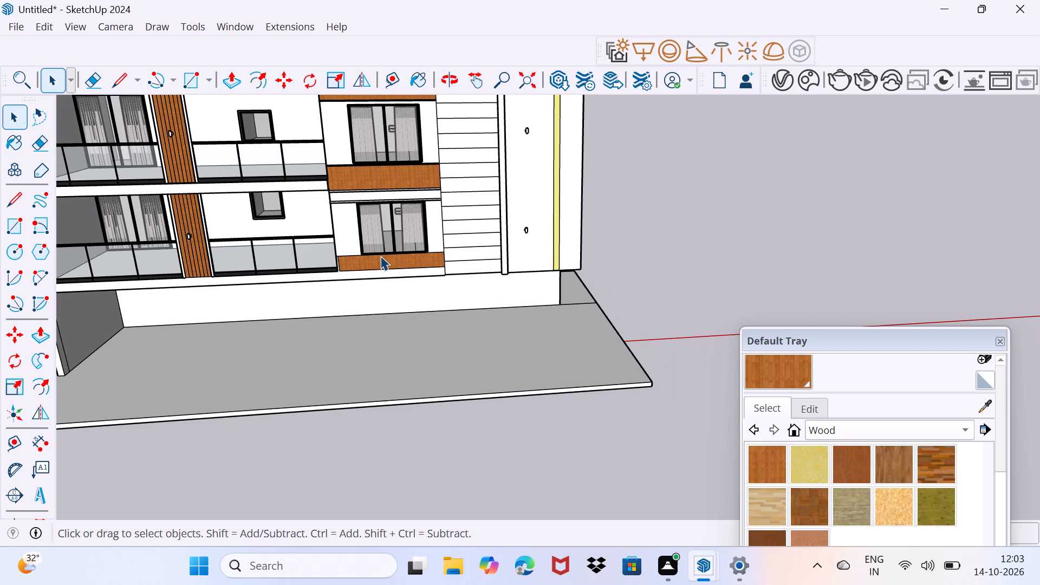
pyautogui.keyDown('shift'); pyautogui.moveTo(378, 255); pyautogui.dragTo(520, 263, button='middle'); pyautogui.keyUp('shift')
pyautogui.scroll(-3, 520, 263)
pyautogui.keyDown('shift'); pyautogui.moveTo(445, 267); pyautogui.dragTo(446, 268, button='middle'); pyautogui.keyUp('shift')
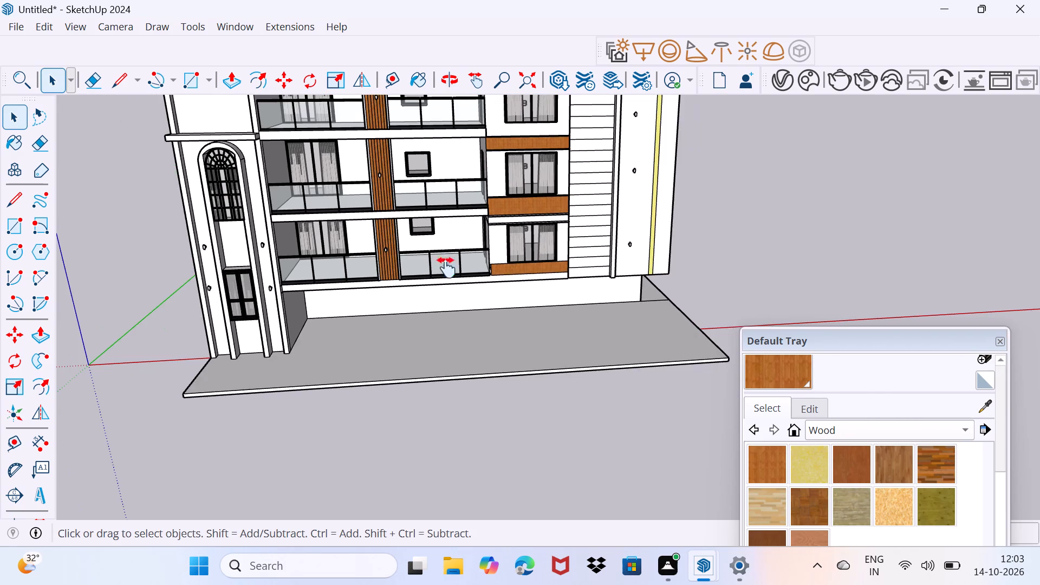
pyautogui.keyDown('shift'); pyautogui.moveTo(446, 268); pyautogui.dragTo(477, 349, button='middle'); pyautogui.keyUp('shift')
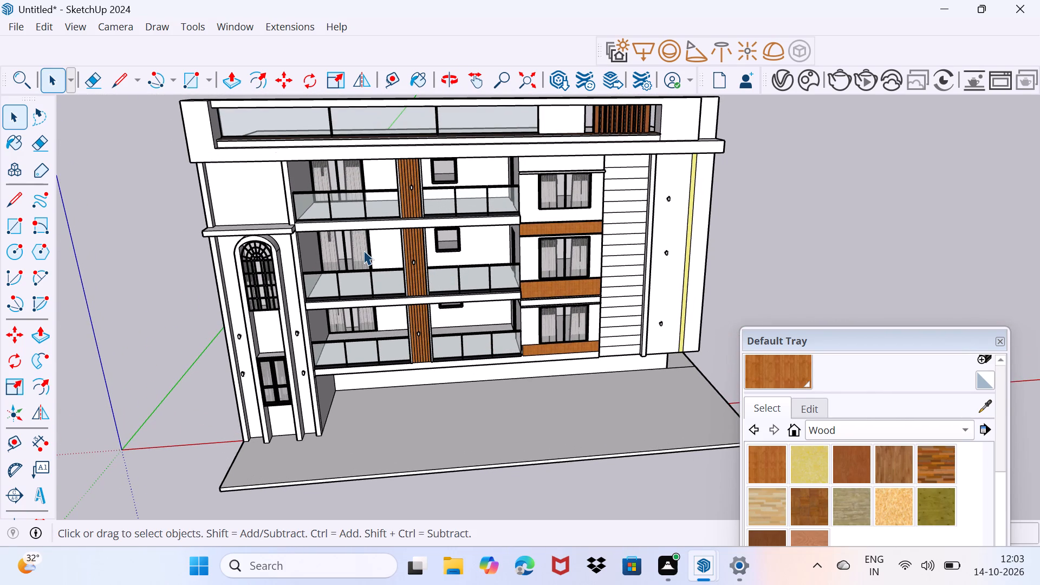
pyautogui.scroll(-2, 363, 250)
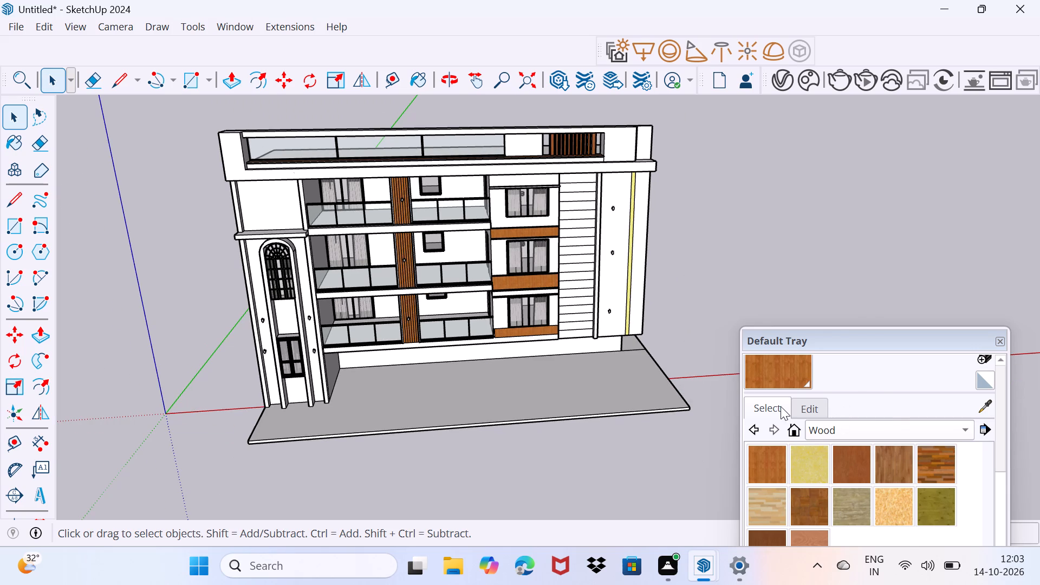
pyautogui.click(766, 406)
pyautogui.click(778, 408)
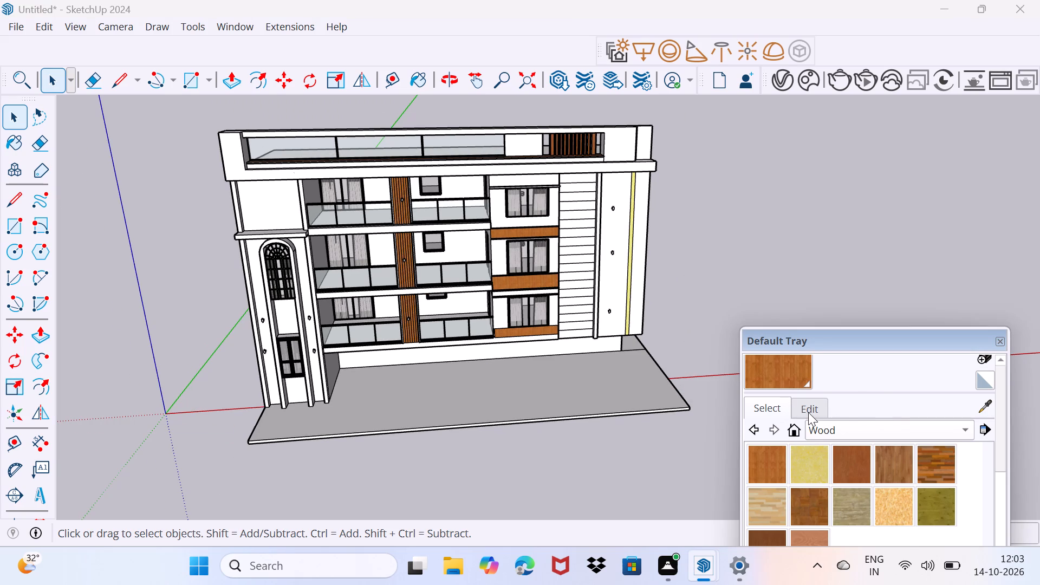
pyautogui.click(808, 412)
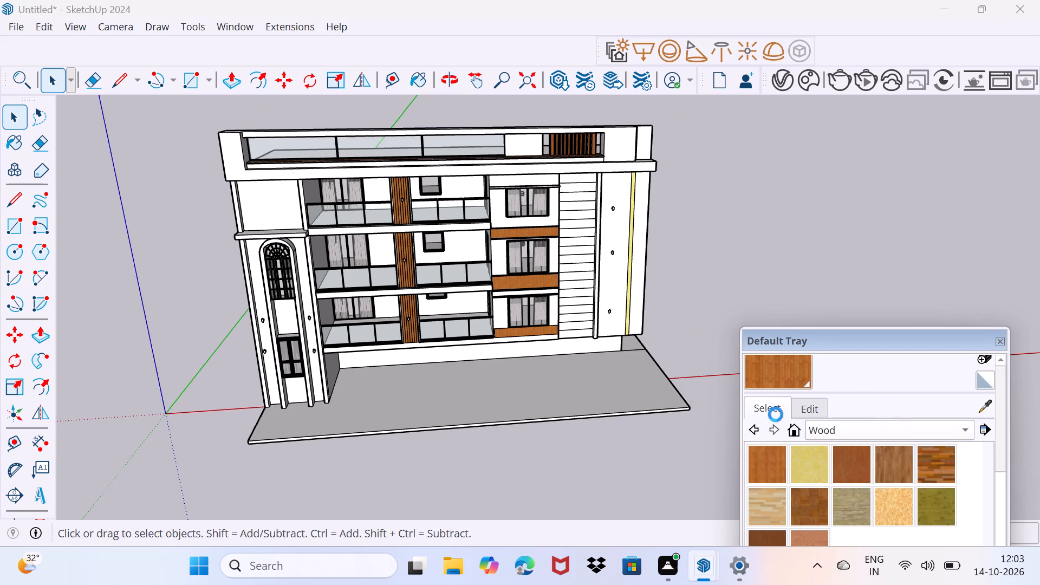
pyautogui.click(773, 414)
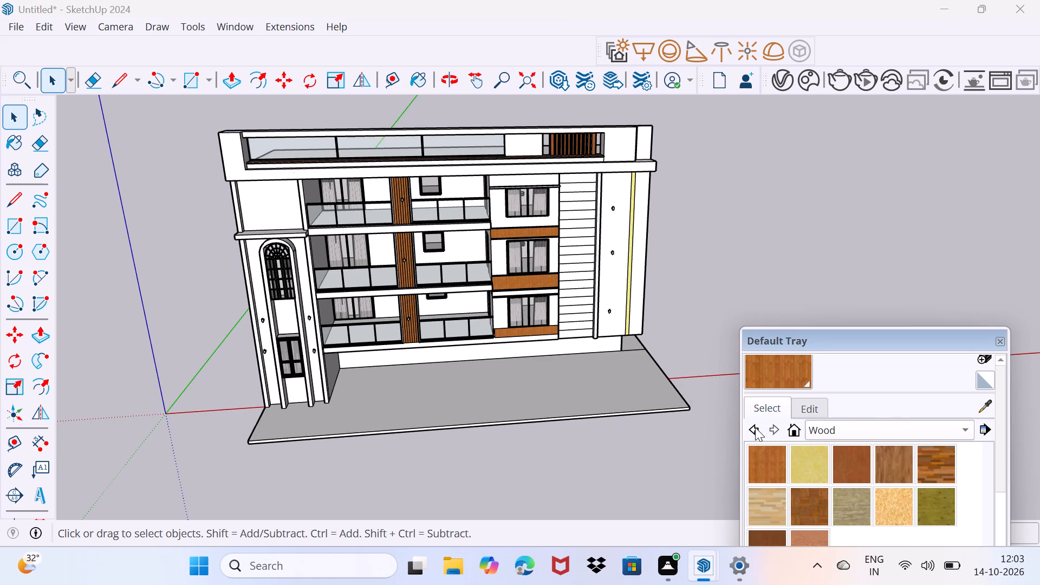
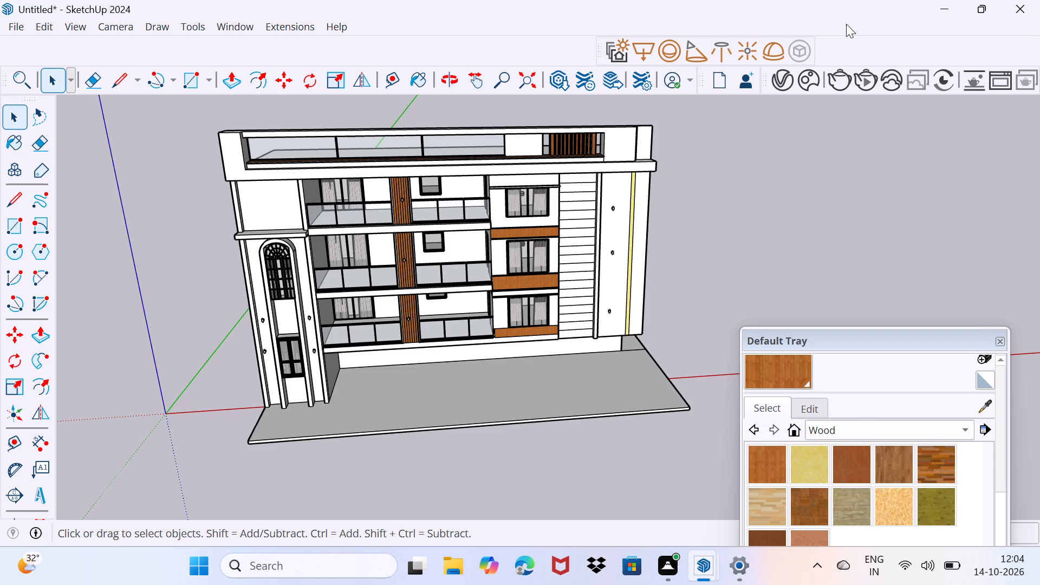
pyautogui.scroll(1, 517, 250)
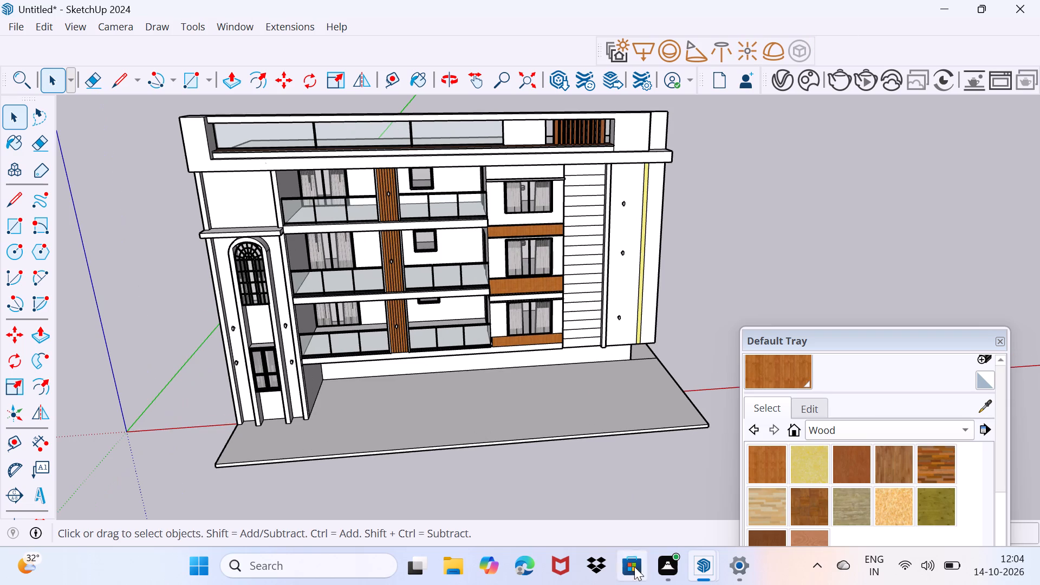
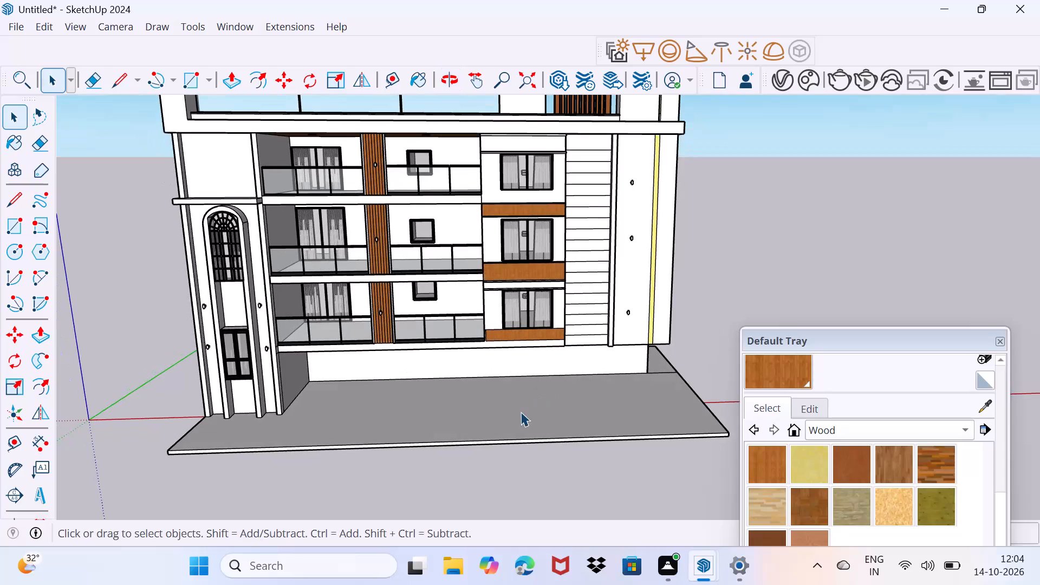
# Examine the facade's ground floor, balconies and overhang from several angles.
pyautogui.scroll(3, 504, 386)
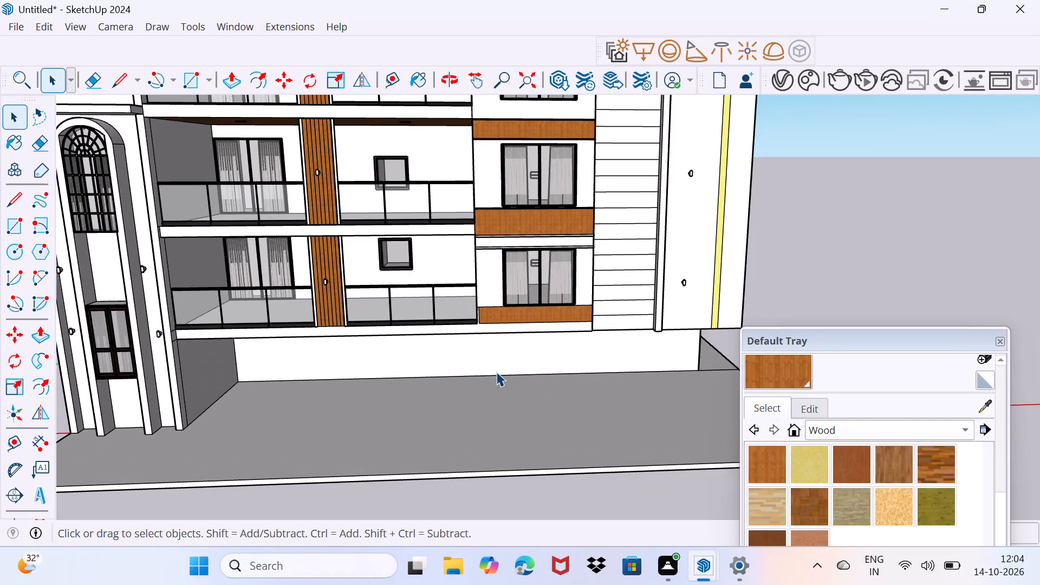
pyautogui.moveTo(496, 372); pyautogui.dragTo(577, 387, button='middle')
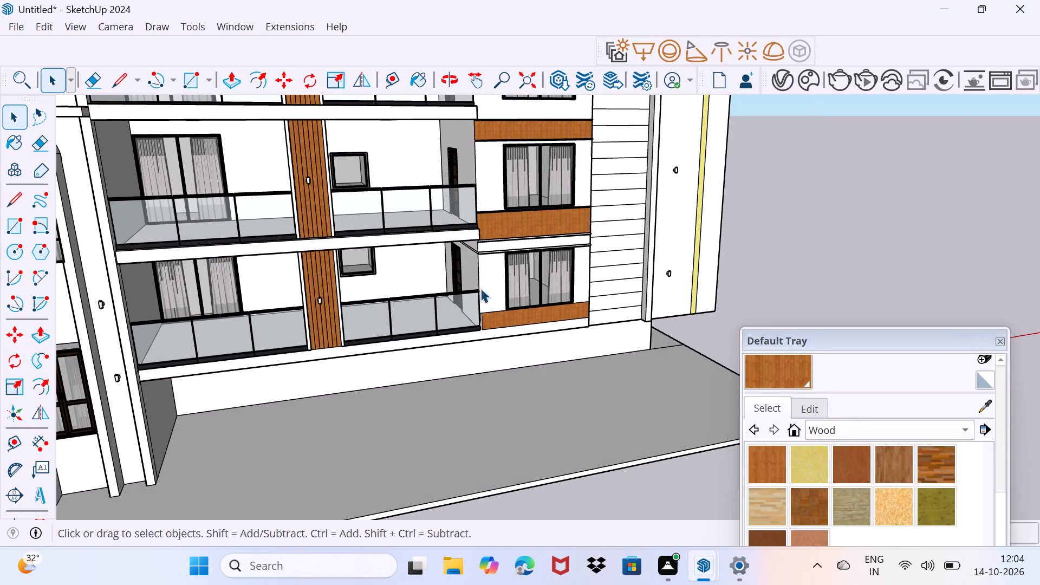
pyautogui.moveTo(464, 292); pyautogui.dragTo(550, 260, button='middle')
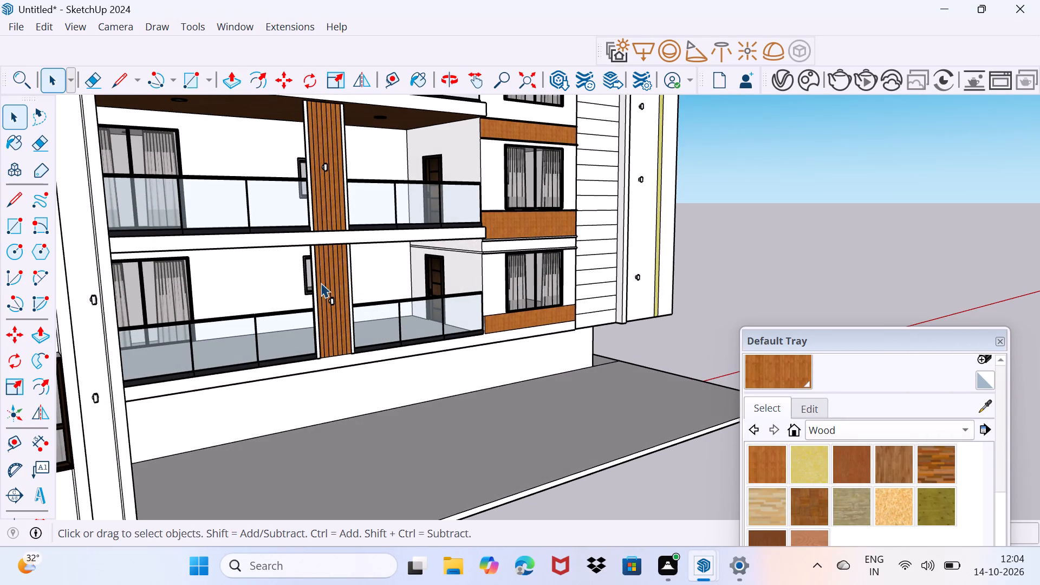
pyautogui.moveTo(321, 283); pyautogui.dragTo(225, 275, button='middle')
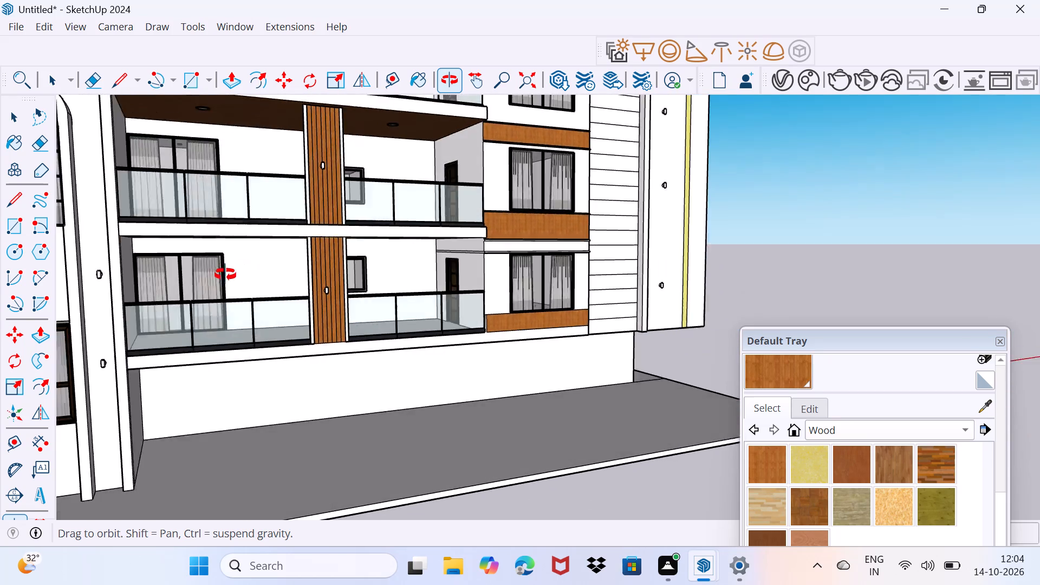
pyautogui.moveTo(225, 275); pyautogui.dragTo(223, 275, button='middle')
pyautogui.scroll(-5, 223, 275)
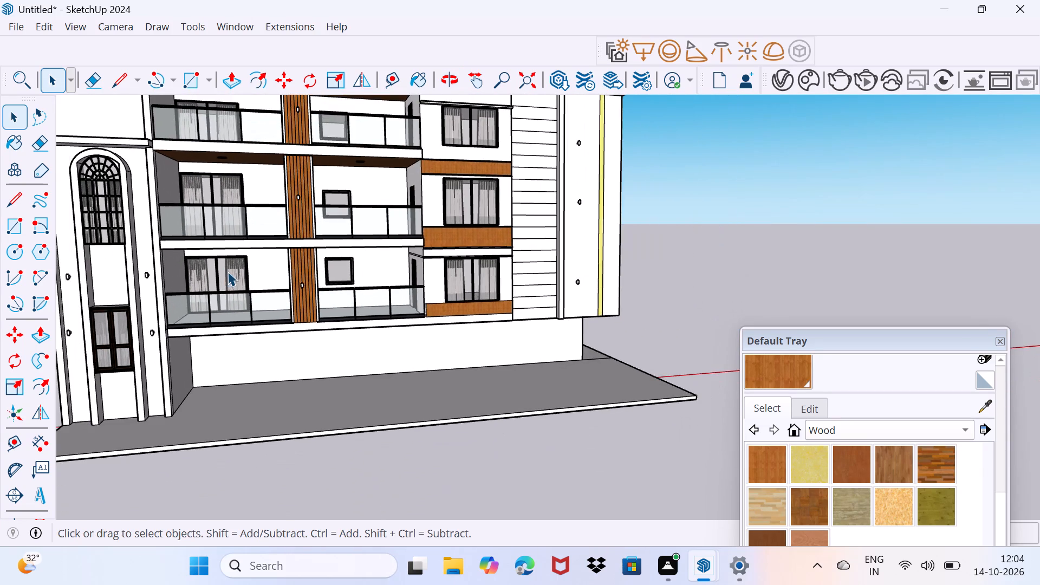
pyautogui.scroll(-1, 227, 271)
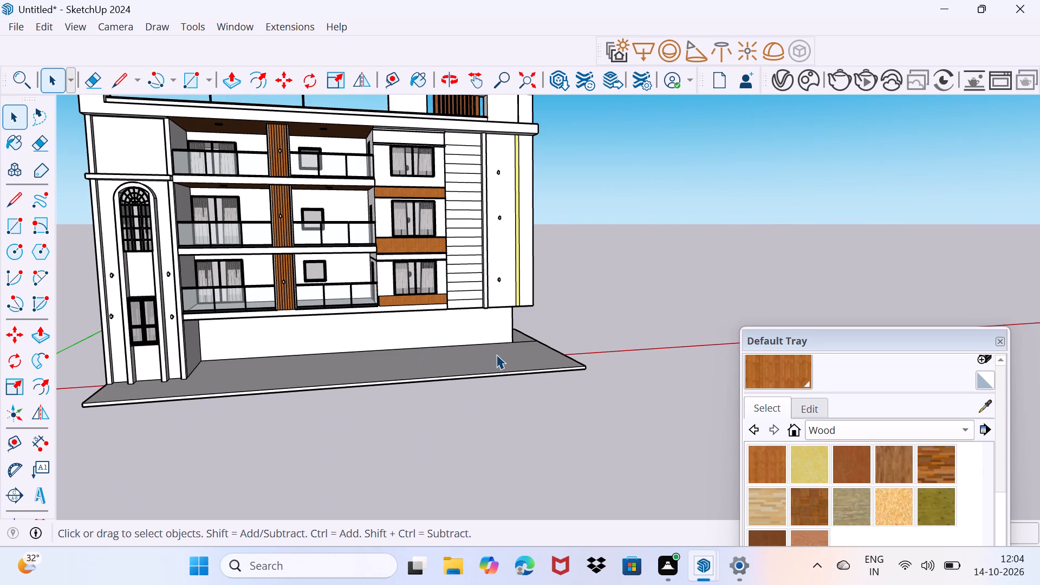
pyautogui.moveTo(496, 354); pyautogui.dragTo(289, 343, button='middle')
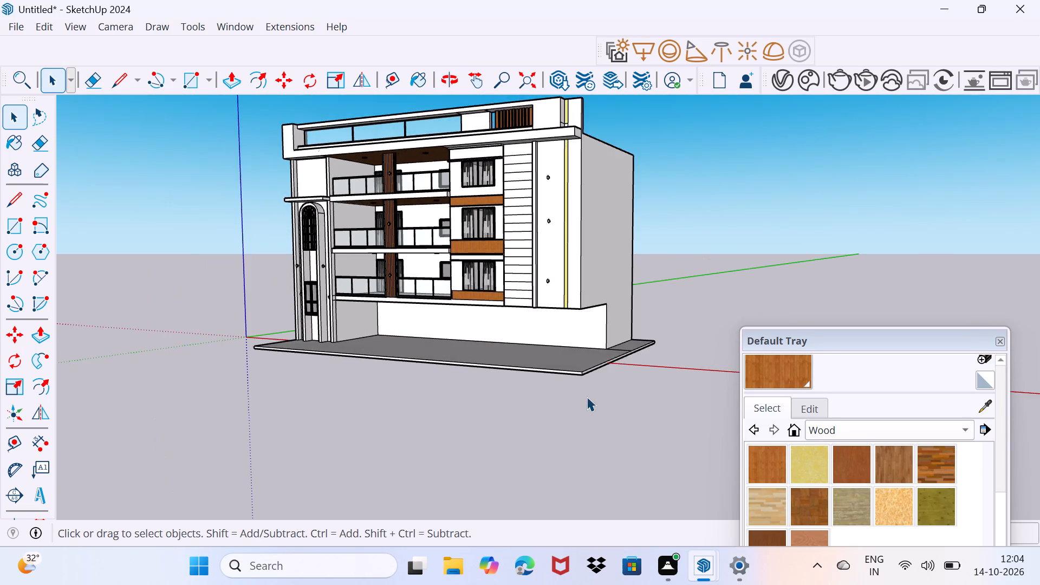
# Erase the stray edge on the base slab beside the ground-floor wall corner.
pyautogui.scroll(8, 602, 374)
pyautogui.scroll(9, 652, 335)
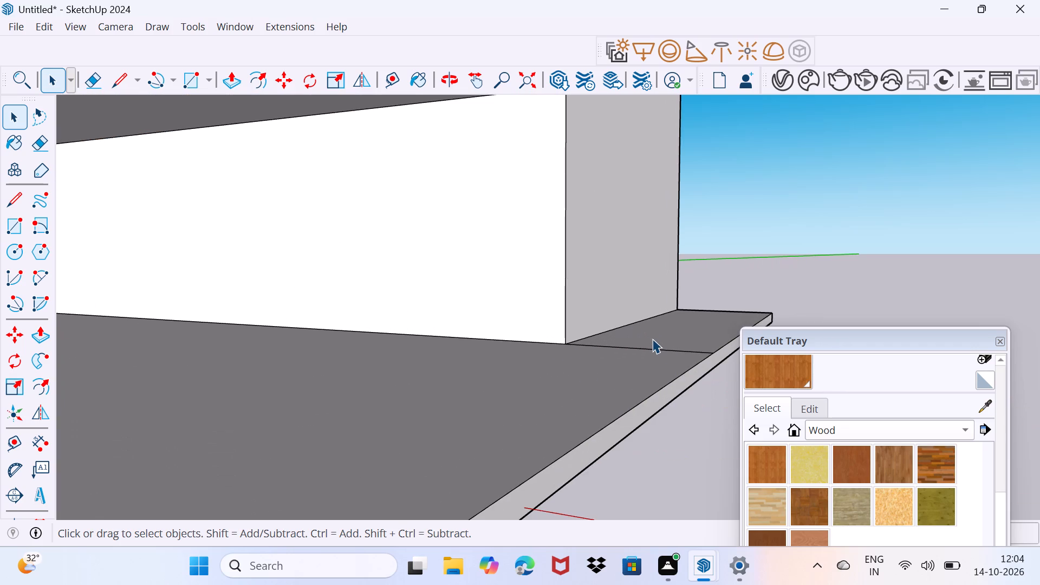
pyautogui.press('e')
pyautogui.moveTo(654, 342); pyautogui.dragTo(645, 362)
# Draw a small golden-section rectangle on the overhang's underside at its outer front corner, beyond the yellow strip.
pyautogui.moveTo(579, 356); pyautogui.dragTo(601, 349, button='middle')
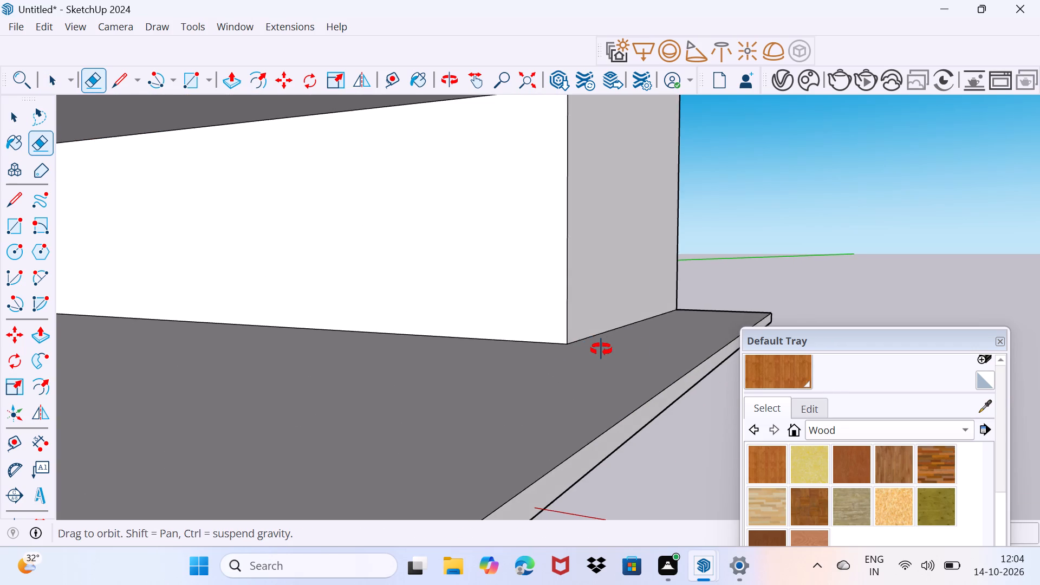
pyautogui.moveTo(601, 349); pyautogui.dragTo(564, 414, button='middle')
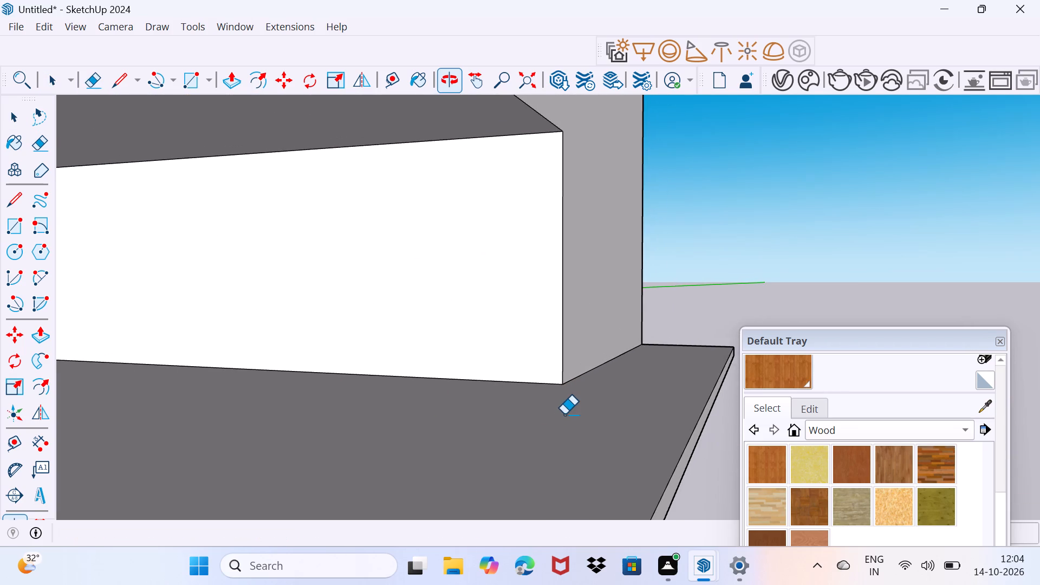
pyautogui.scroll(-3, 564, 414)
pyautogui.moveTo(536, 421); pyautogui.dragTo(567, 422, button='middle')
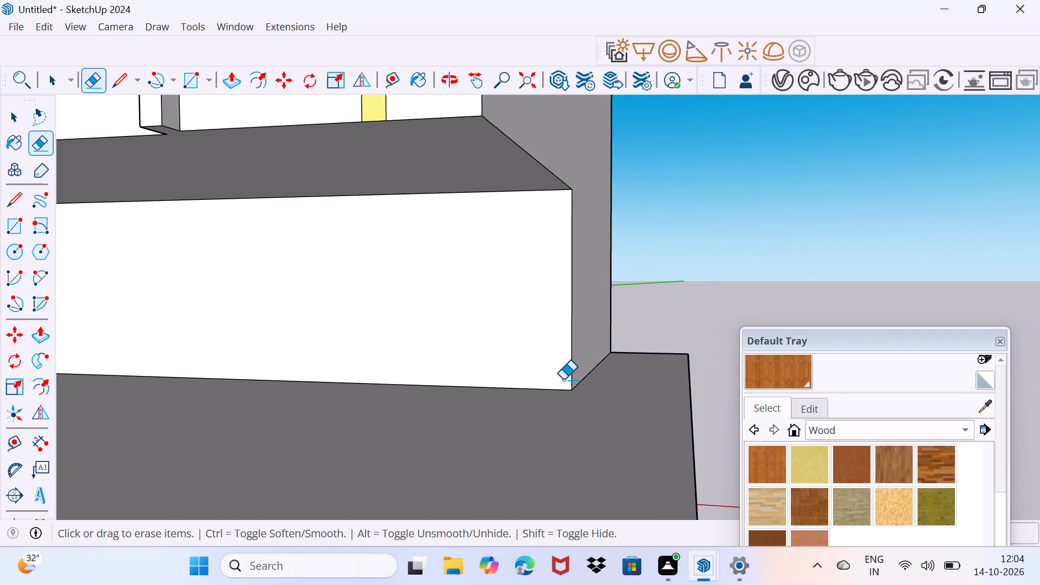
pyautogui.press('r')
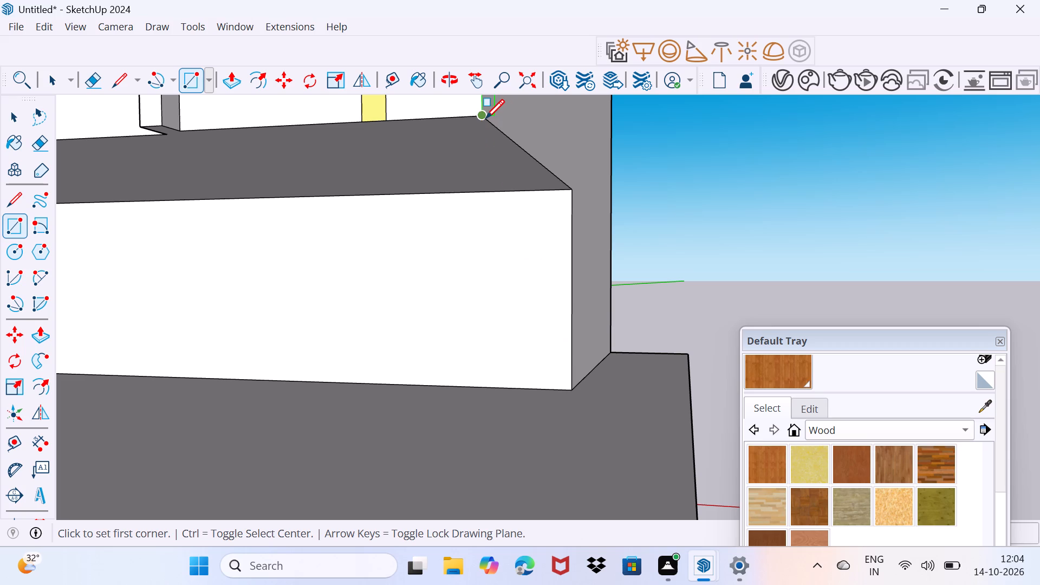
pyautogui.click(485, 118)
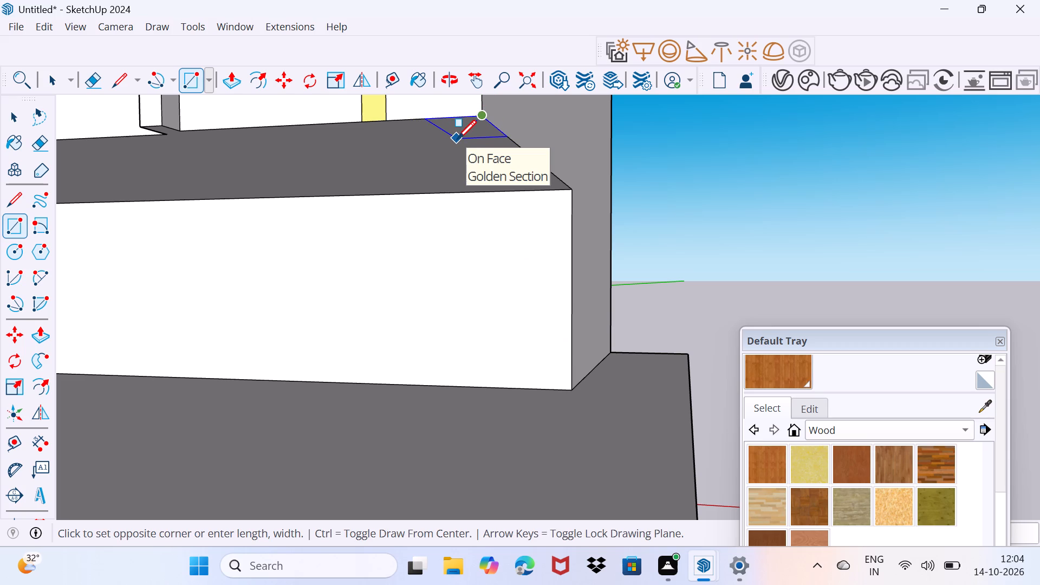
pyautogui.click(457, 139)
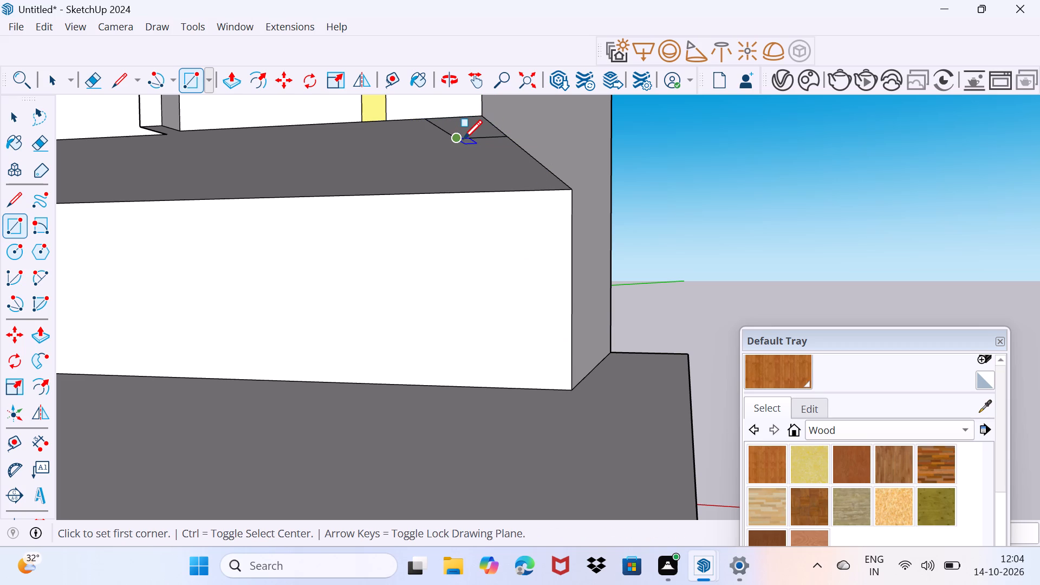
# Extrude the corner rectangle down to the base slab to form a column.
pyautogui.press('space')
pyautogui.click(471, 132)
pyautogui.press('p')
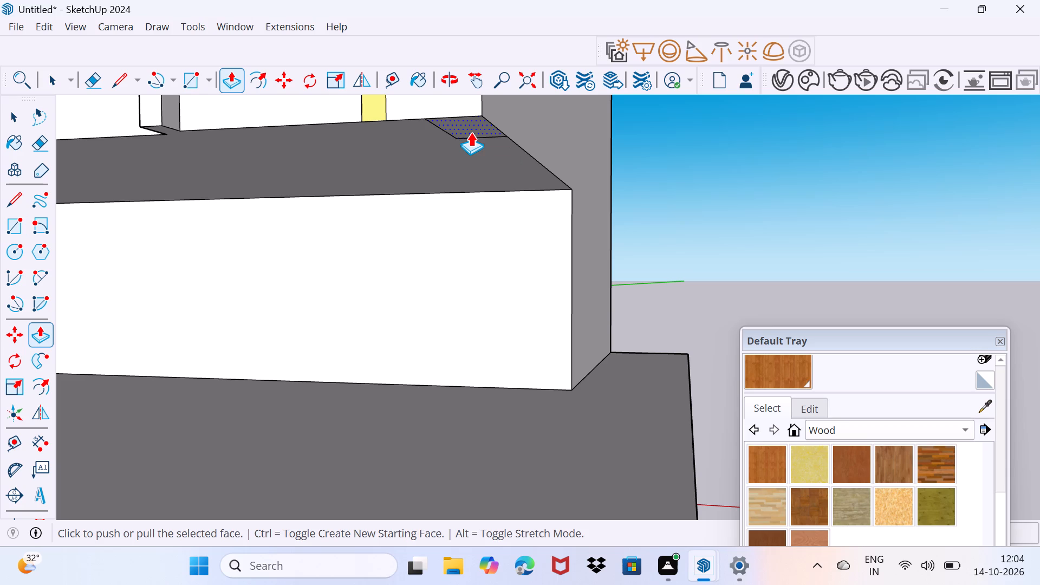
pyautogui.click(471, 132)
pyautogui.scroll(-8, 463, 234)
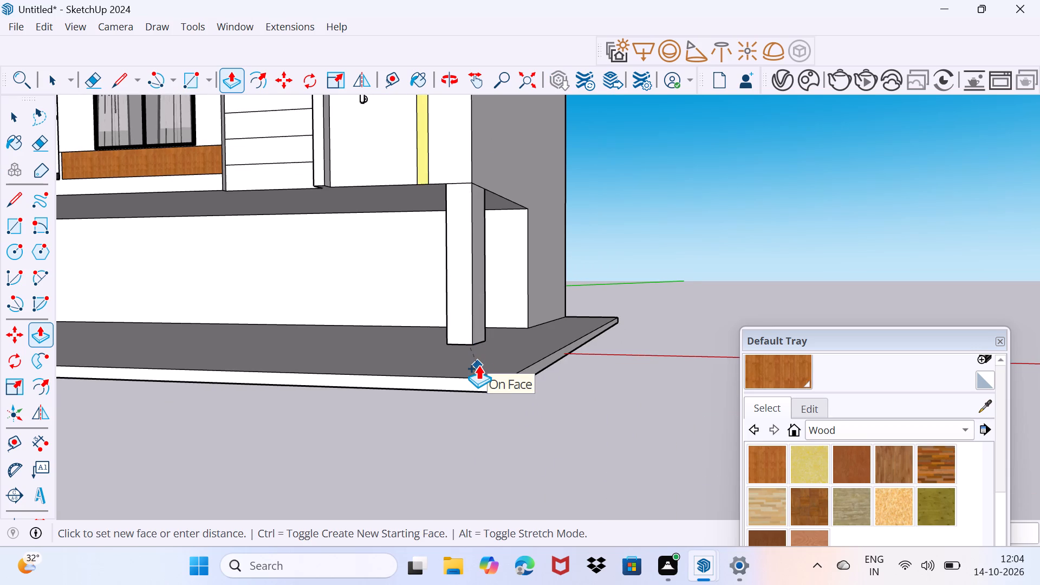
pyautogui.click(478, 365)
# Copy the column's top front edge 8" downward to mark out a band.
pyautogui.moveTo(483, 349); pyautogui.dragTo(476, 438, button='middle')
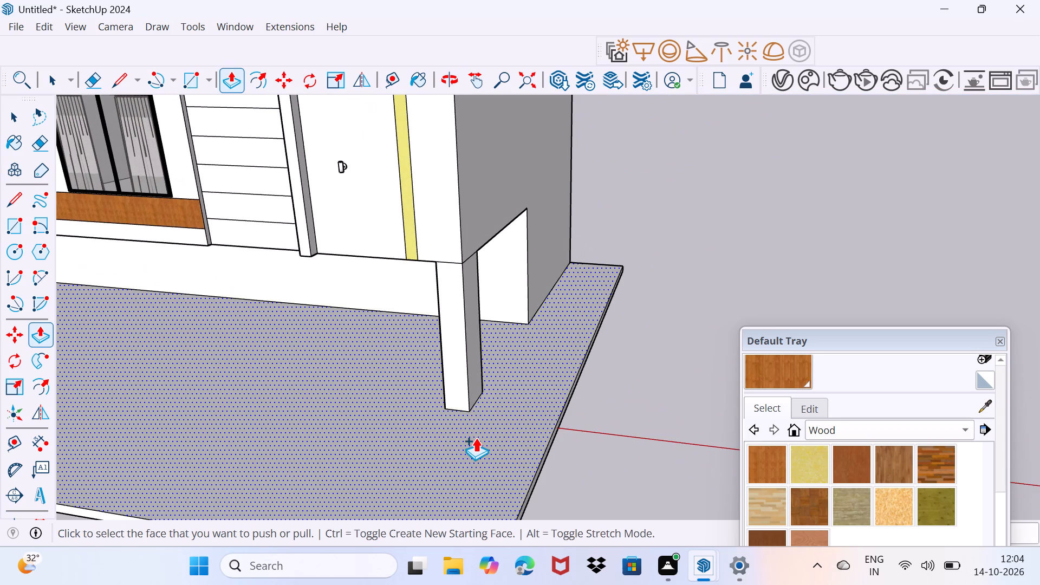
pyautogui.scroll(2, 454, 294)
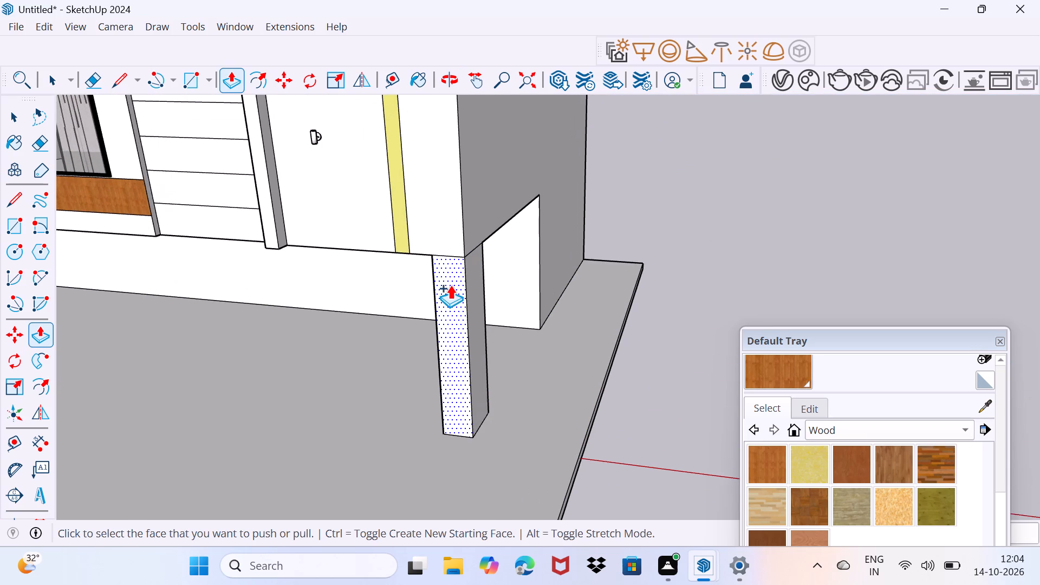
pyautogui.moveTo(450, 285); pyautogui.dragTo(543, 198, button='middle')
pyautogui.scroll(4, 517, 220)
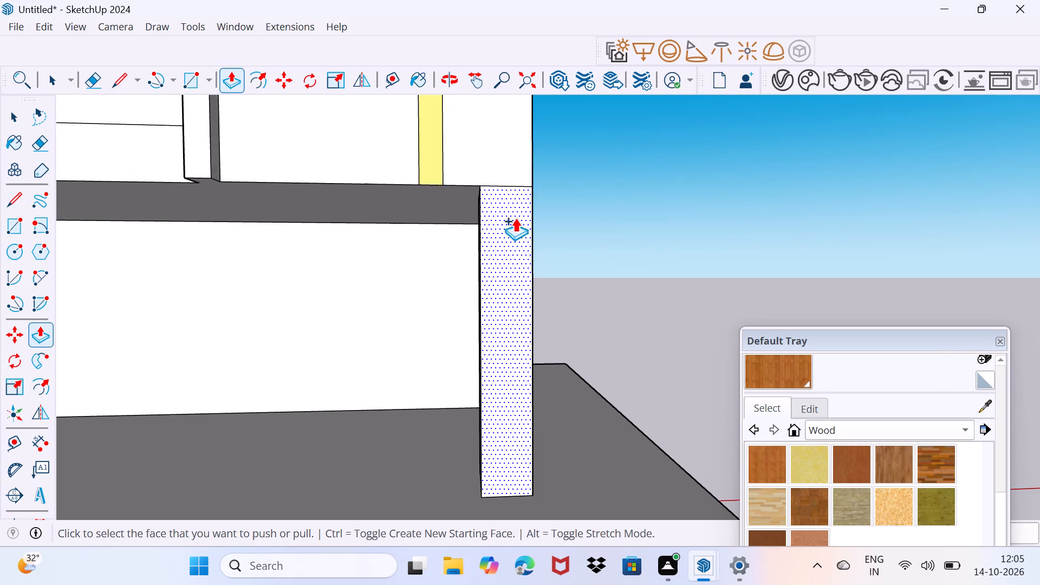
pyautogui.moveTo(515, 218); pyautogui.dragTo(542, 197, button='middle')
pyautogui.press('space')
pyautogui.scroll(4, 520, 188)
pyautogui.click(520, 177)
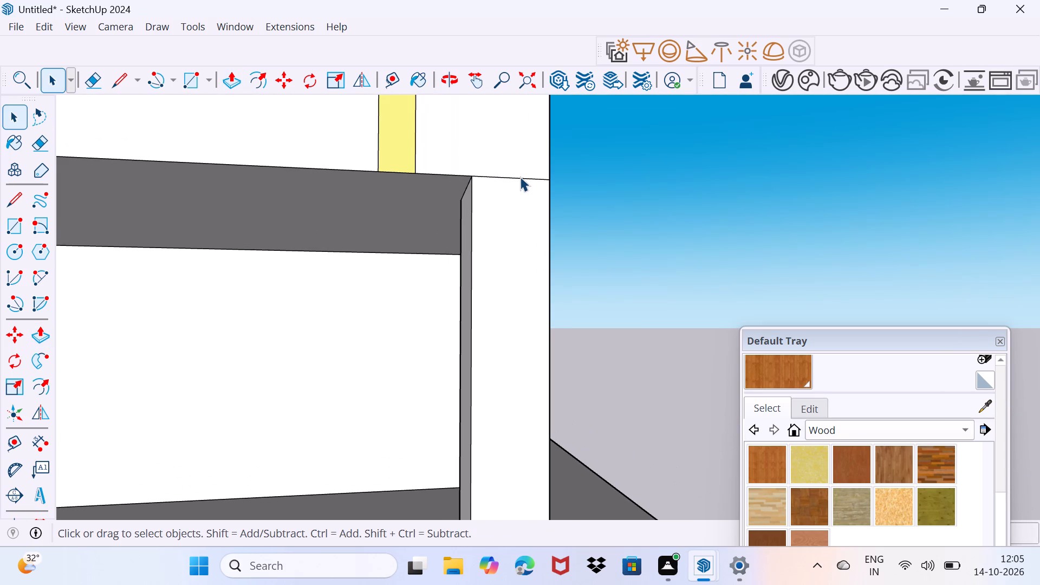
pyautogui.press('m')
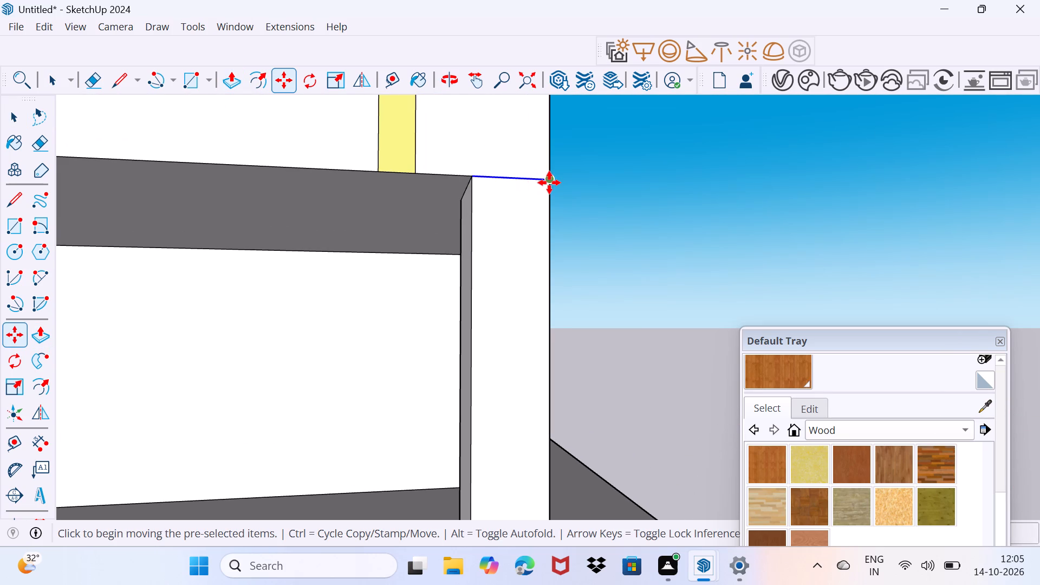
pyautogui.click(549, 183)
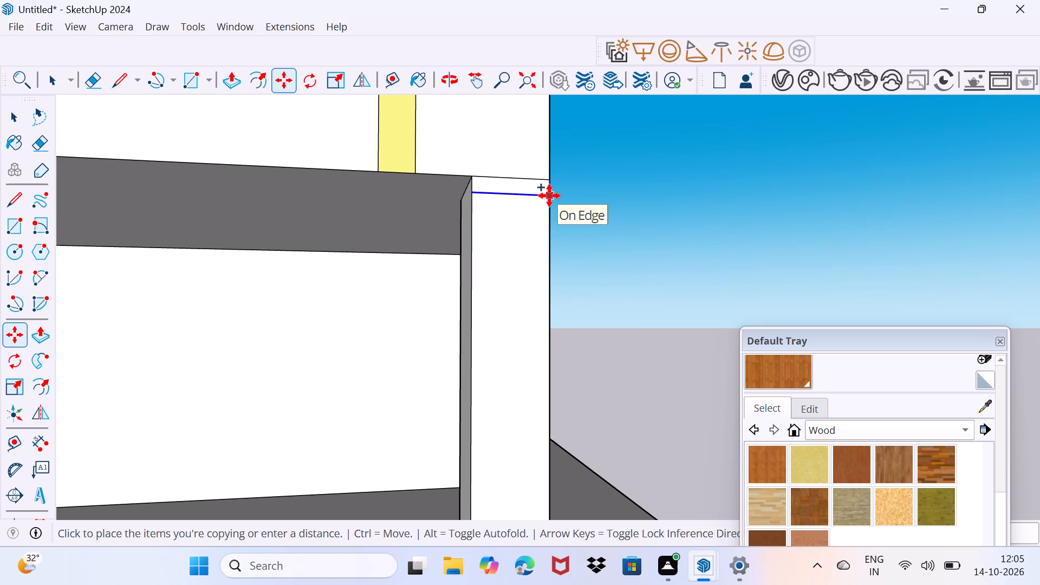
pyautogui.write('8"')
pyautogui.press('Return')
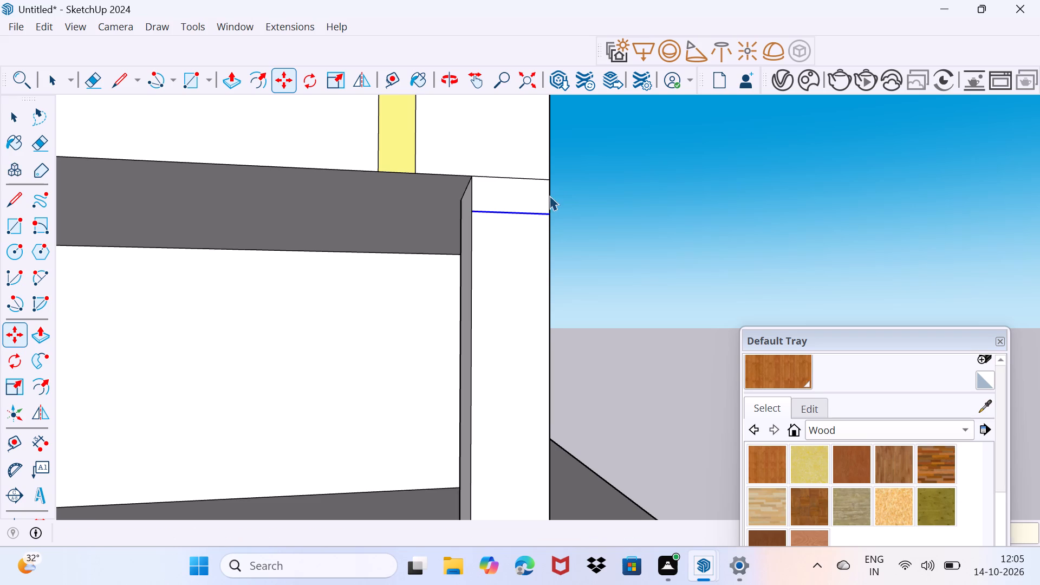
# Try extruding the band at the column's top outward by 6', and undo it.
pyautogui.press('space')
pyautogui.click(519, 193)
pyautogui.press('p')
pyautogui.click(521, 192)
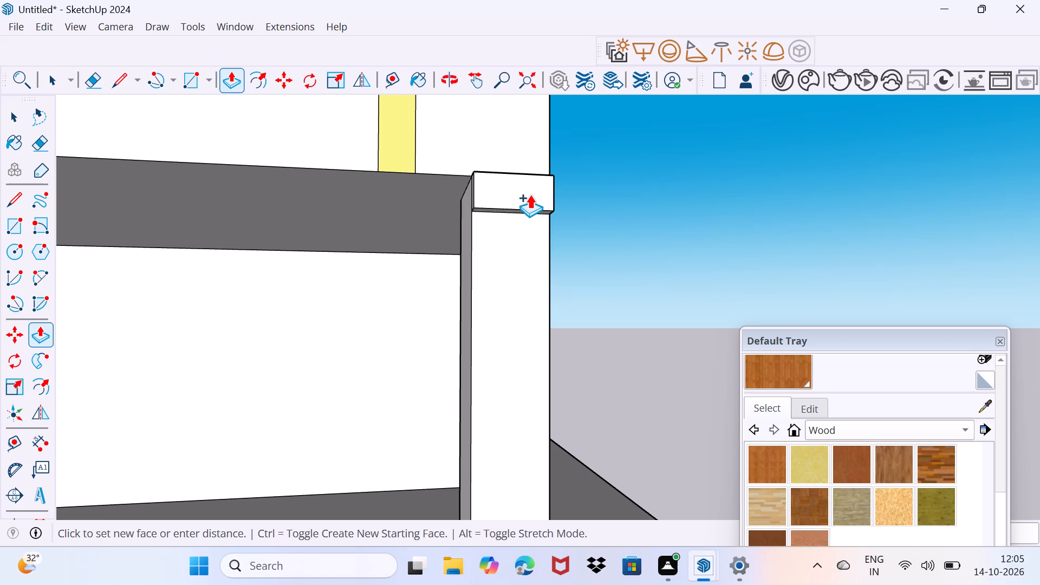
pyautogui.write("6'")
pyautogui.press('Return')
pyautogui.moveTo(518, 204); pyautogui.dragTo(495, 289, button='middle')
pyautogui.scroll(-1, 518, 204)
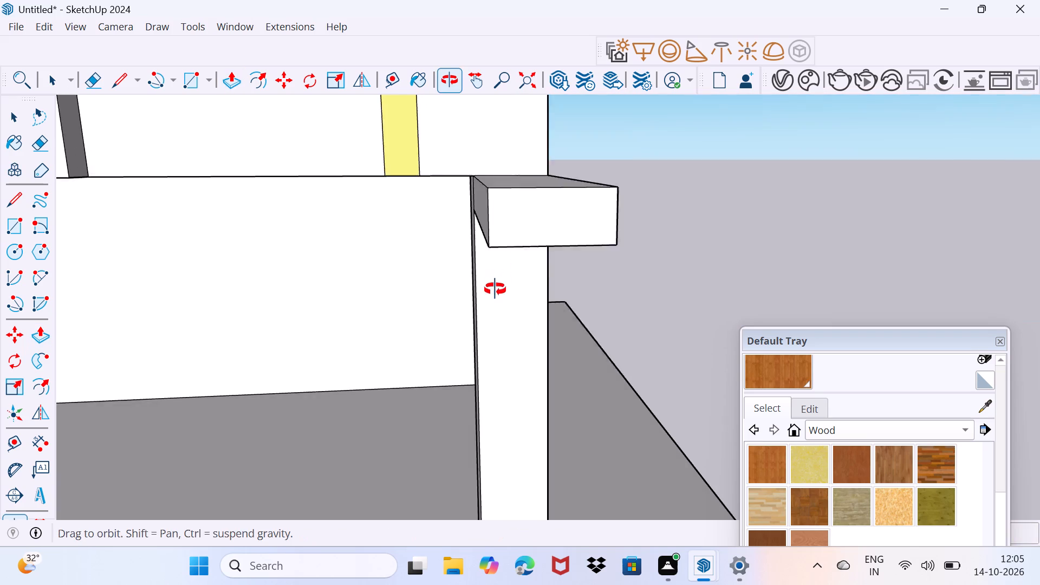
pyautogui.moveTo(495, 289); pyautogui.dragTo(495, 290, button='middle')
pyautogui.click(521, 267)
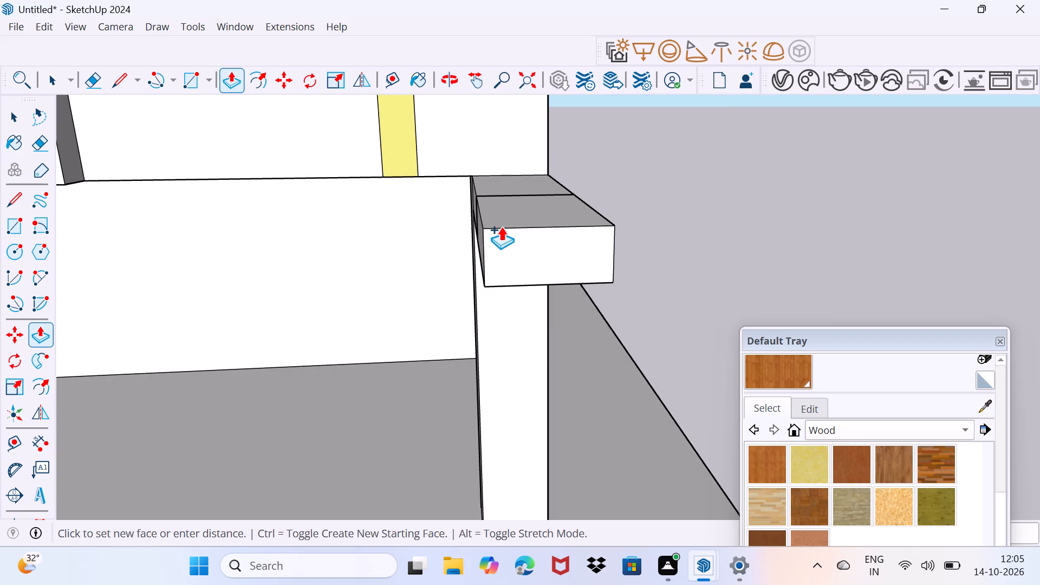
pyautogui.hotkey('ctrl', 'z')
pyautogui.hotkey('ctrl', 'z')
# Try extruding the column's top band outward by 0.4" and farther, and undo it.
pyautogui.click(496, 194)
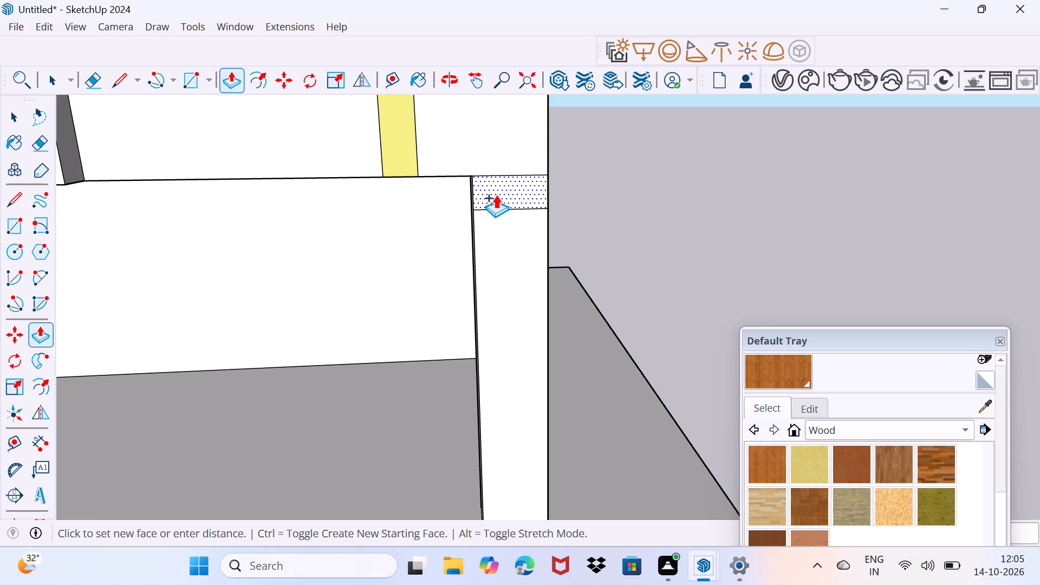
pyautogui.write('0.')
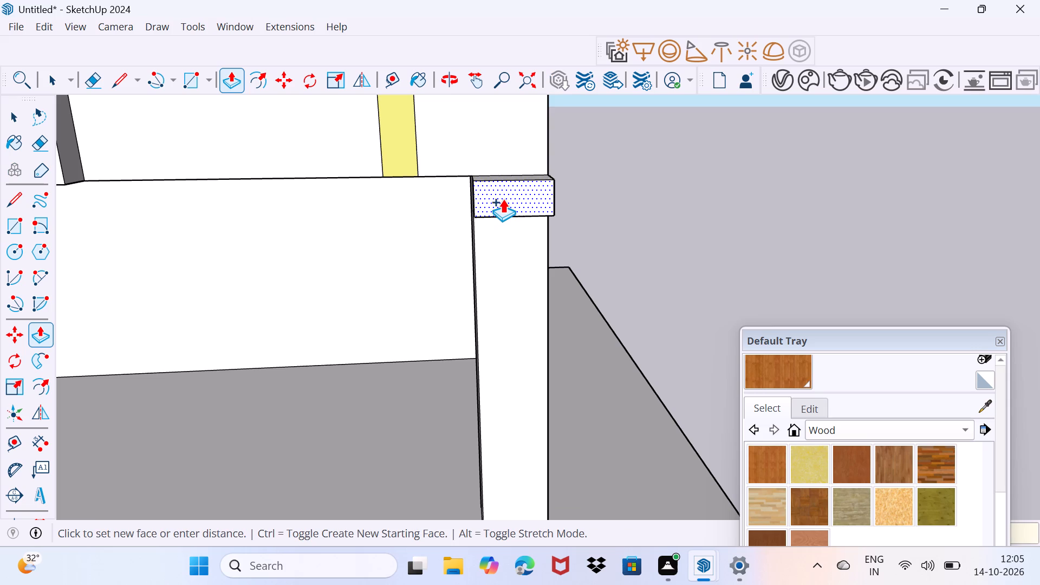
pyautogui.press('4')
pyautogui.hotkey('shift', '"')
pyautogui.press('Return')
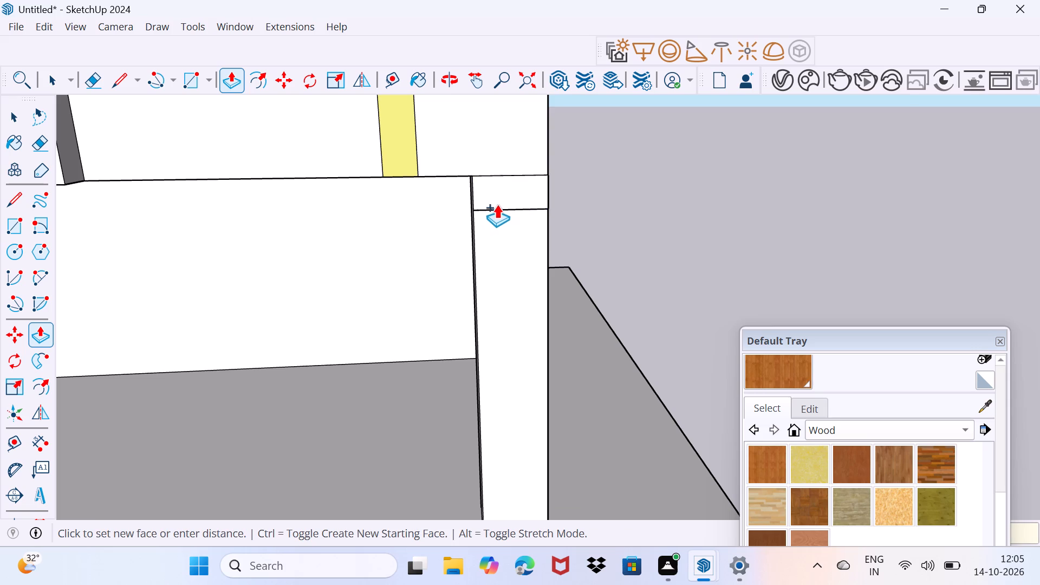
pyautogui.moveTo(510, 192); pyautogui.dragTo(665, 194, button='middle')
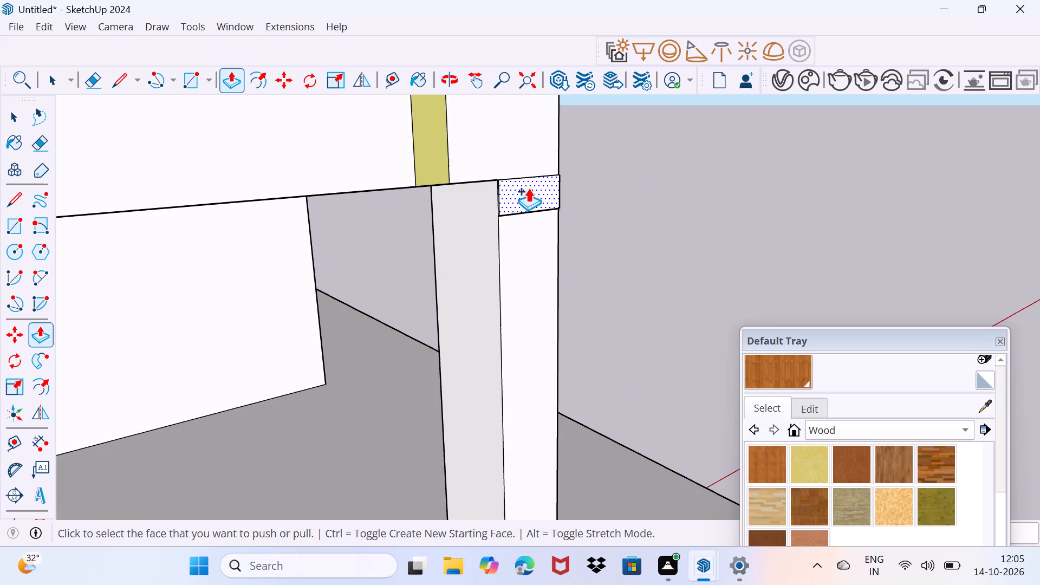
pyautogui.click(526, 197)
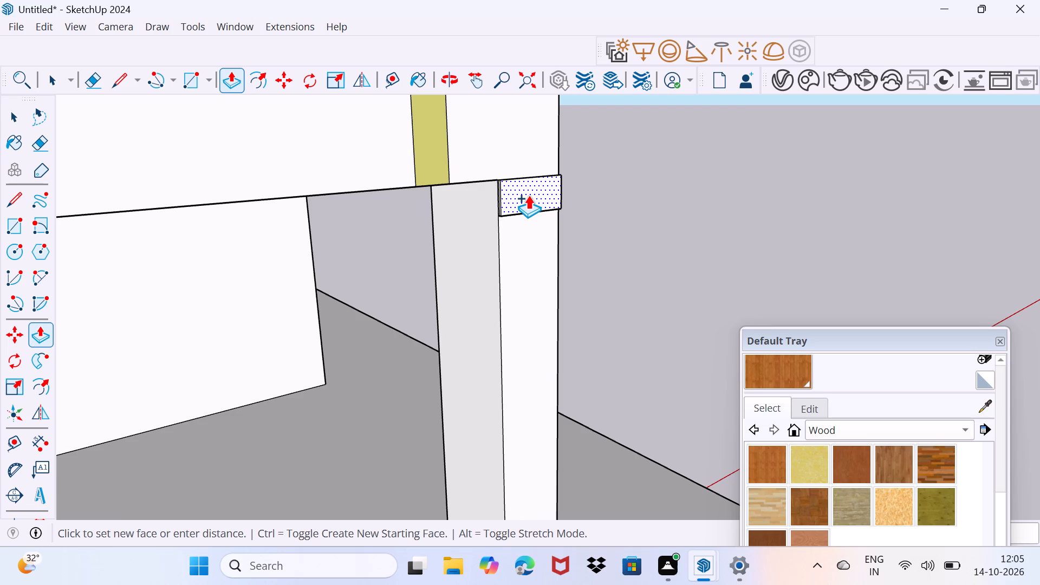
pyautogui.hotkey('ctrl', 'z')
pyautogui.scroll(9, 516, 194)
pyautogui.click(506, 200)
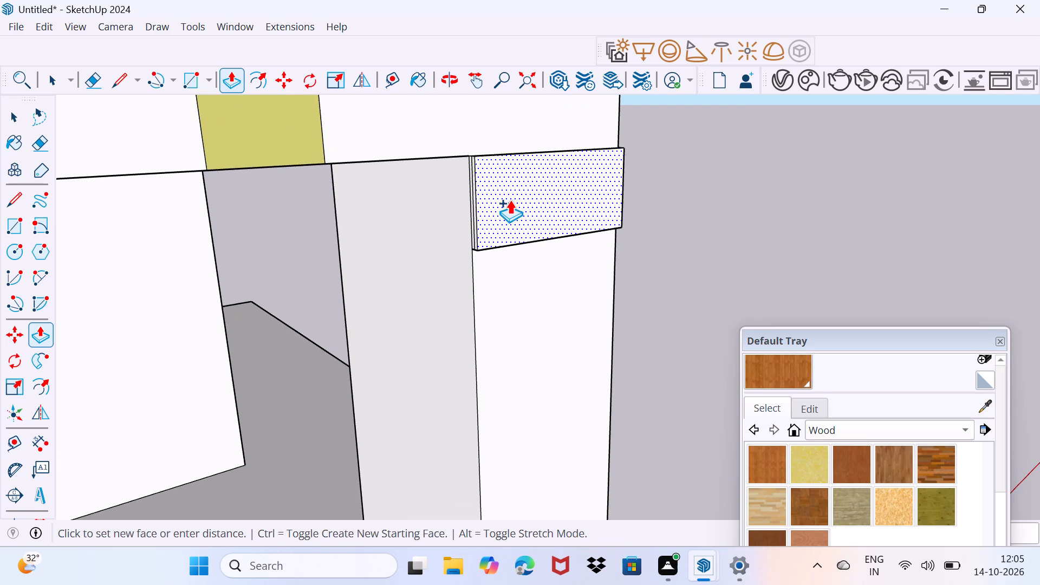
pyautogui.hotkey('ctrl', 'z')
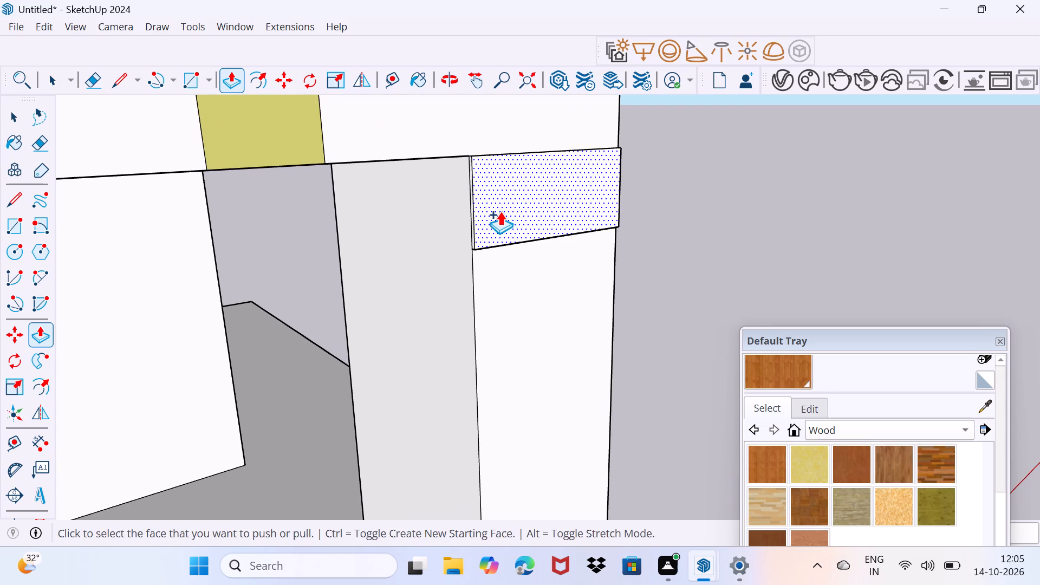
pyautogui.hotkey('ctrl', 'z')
# Extrude the column's top band slightly outward freehand so it projects from the column's front face.
pyautogui.click(499, 211)
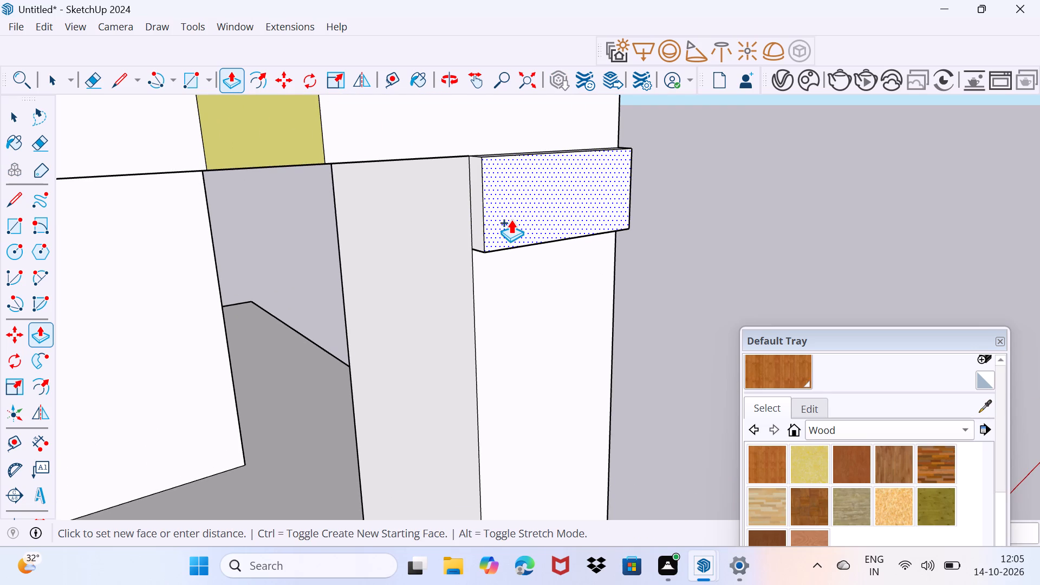
pyautogui.click(514, 219)
pyautogui.press('space')
pyautogui.moveTo(510, 231); pyautogui.dragTo(547, 196)
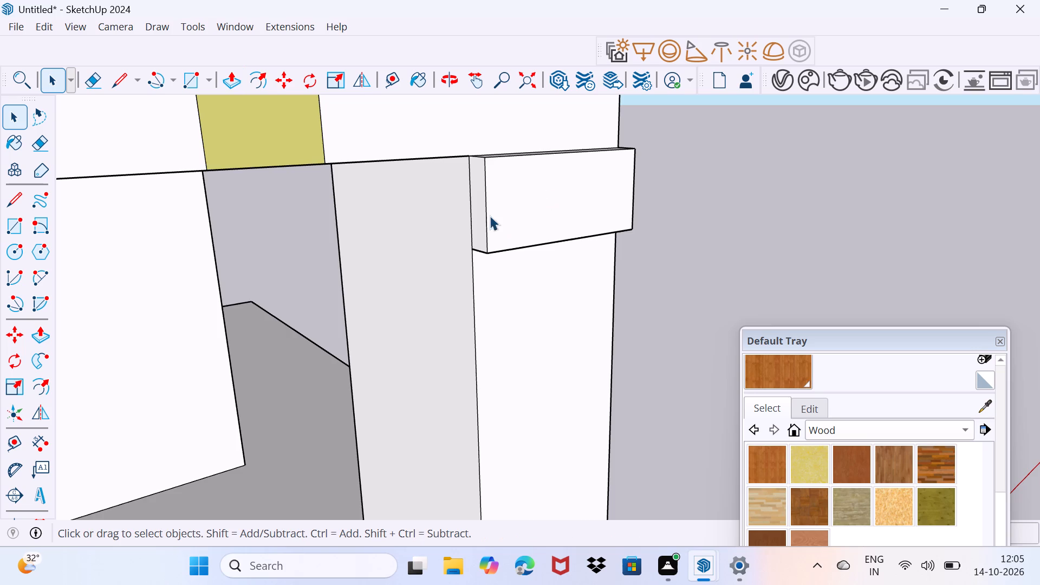
# Extend the column's top band lengthwise under the overhang until it meets the pilaster at the facade's opposite end.
pyautogui.scroll(1, 483, 217)
pyautogui.scroll(-20, 483, 217)
pyautogui.scroll(-7, 483, 217)
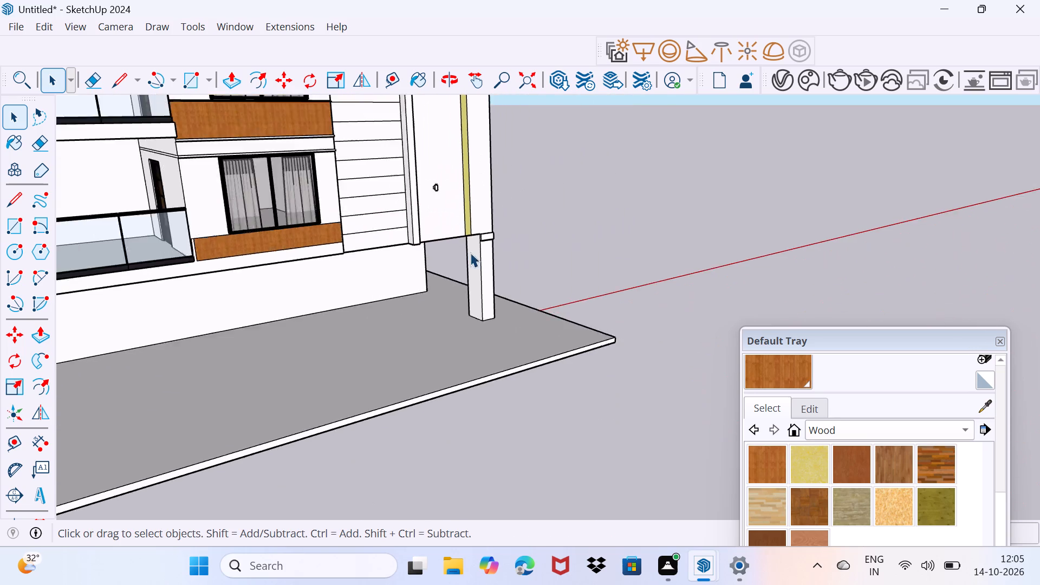
pyautogui.scroll(-5, 470, 252)
pyautogui.scroll(-4, 323, 309)
pyautogui.moveTo(254, 328); pyautogui.dragTo(413, 294, button='middle')
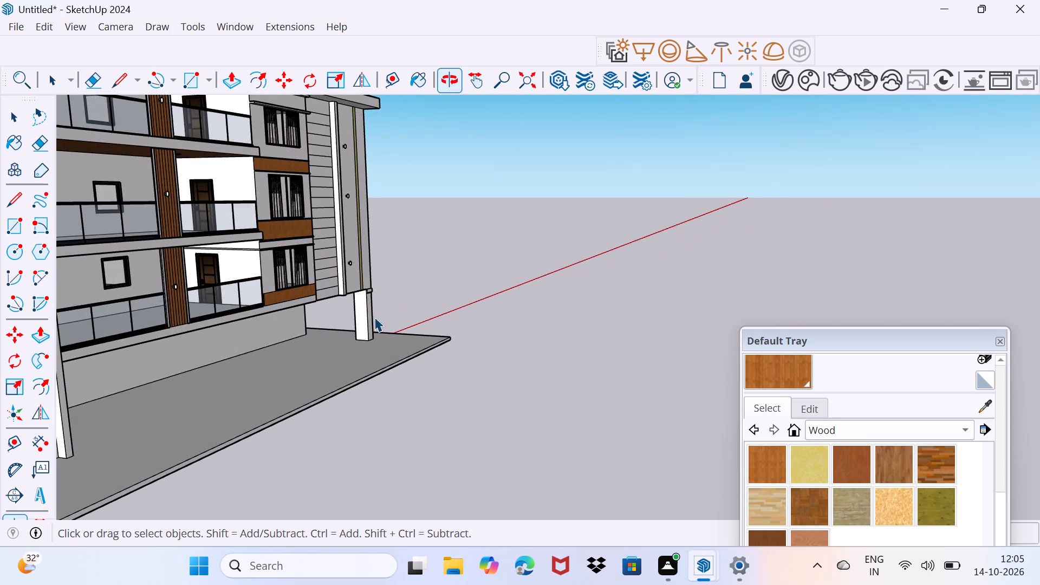
pyautogui.scroll(5, 370, 296)
pyautogui.scroll(18, 369, 292)
pyautogui.scroll(6, 367, 280)
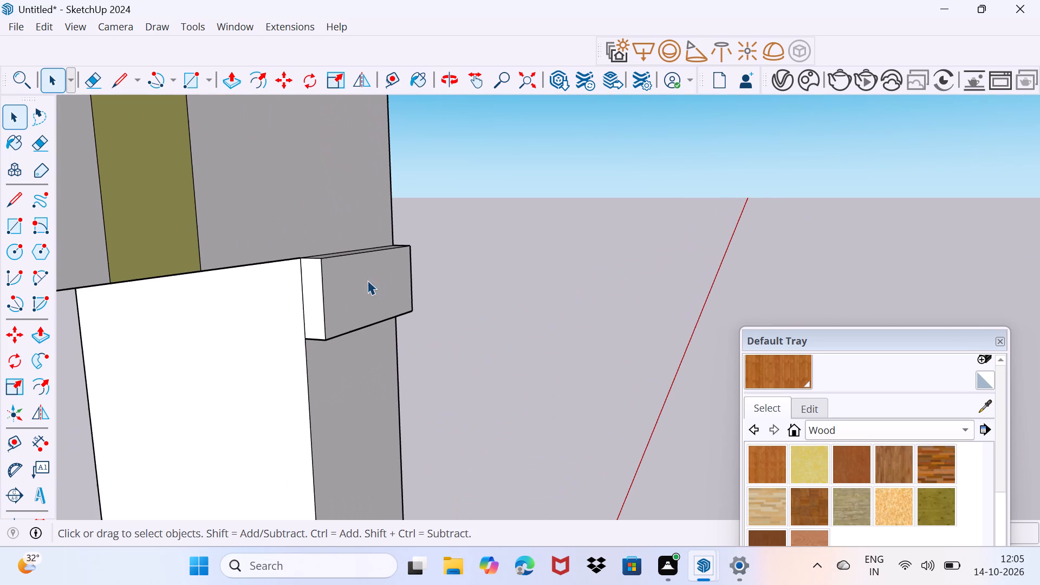
pyautogui.click(309, 298)
pyautogui.press('p')
pyautogui.click(309, 298)
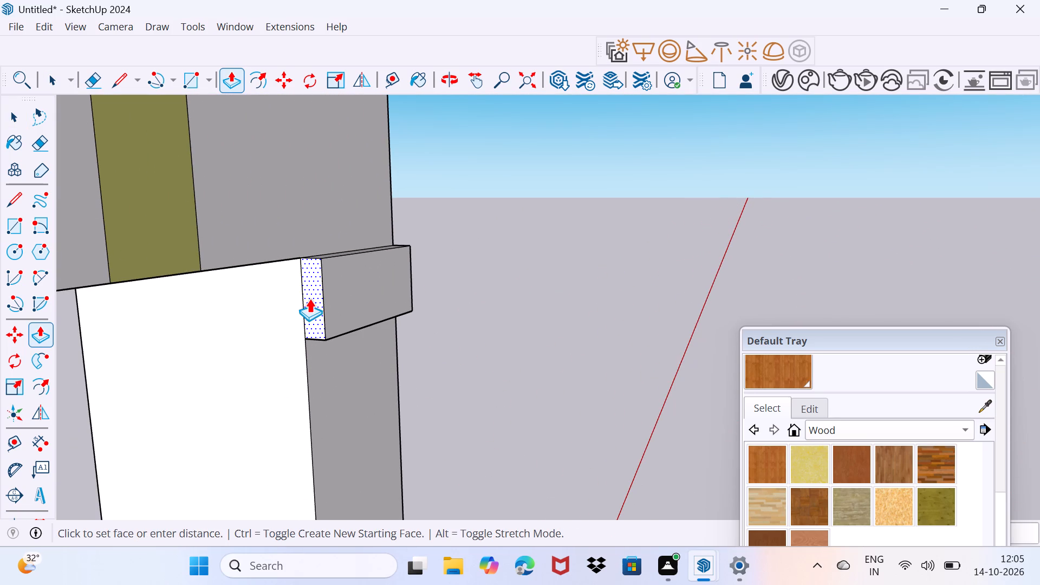
pyautogui.scroll(-20, 232, 310)
pyautogui.scroll(-6, 232, 310)
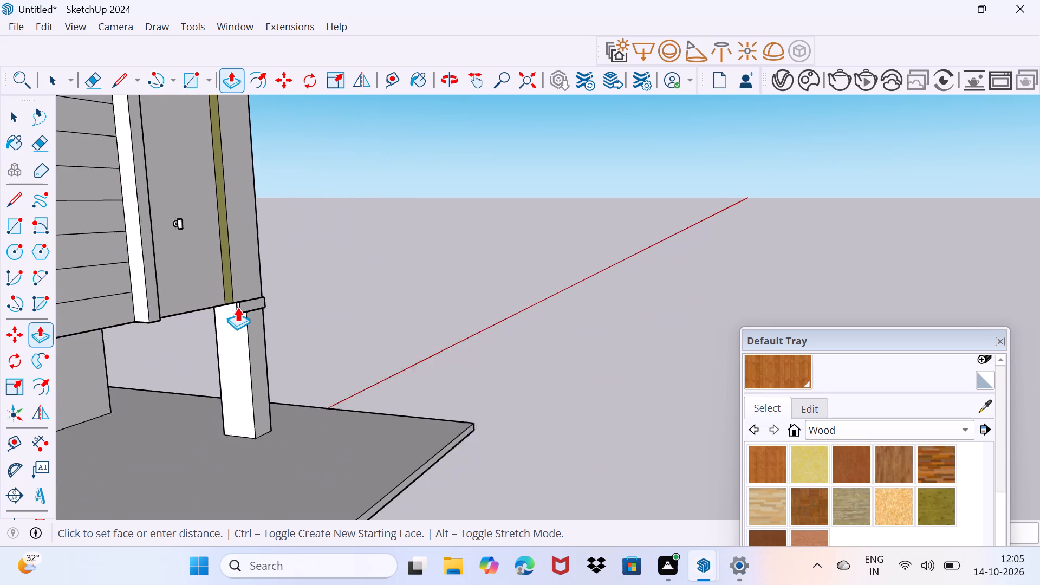
pyautogui.scroll(-7, 237, 307)
pyautogui.keyDown('shift'); pyautogui.moveTo(223, 315); pyautogui.dragTo(447, 224, button='middle'); pyautogui.keyUp('shift')
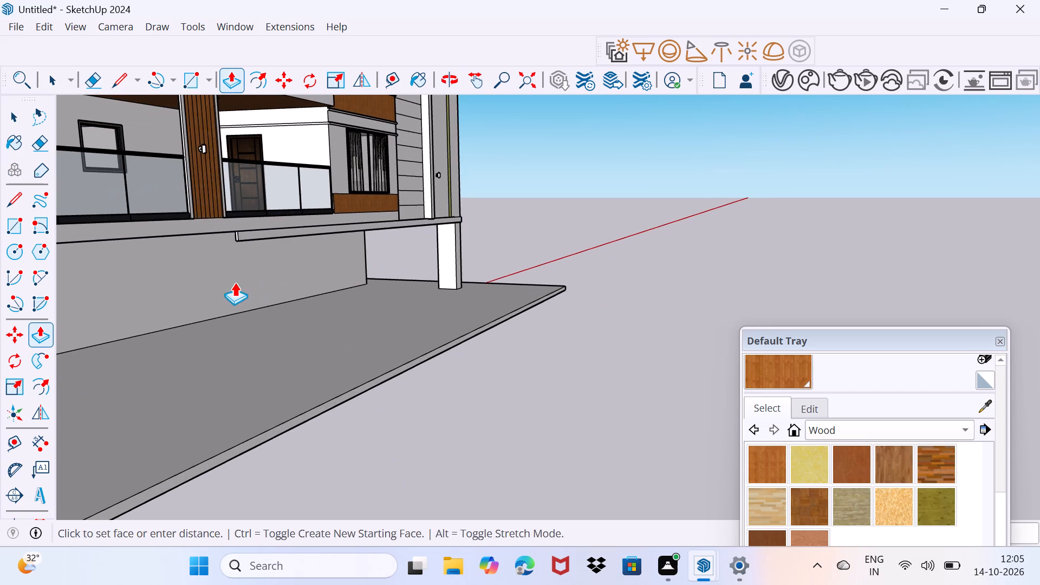
pyautogui.moveTo(235, 282); pyautogui.dragTo(430, 236, button='middle')
pyautogui.moveTo(406, 236); pyautogui.dragTo(370, 251, button='middle')
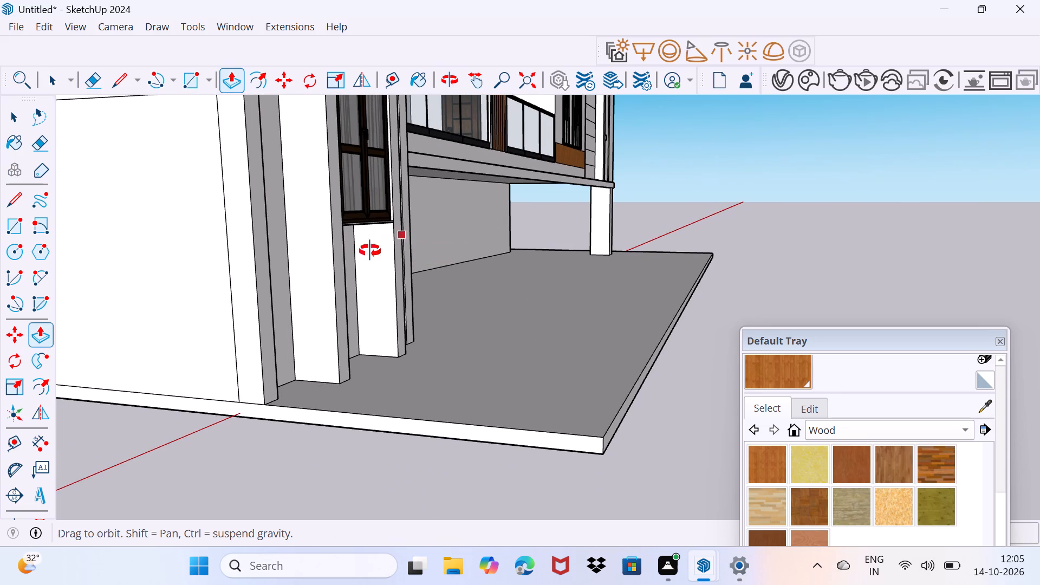
pyautogui.moveTo(370, 251); pyautogui.dragTo(313, 267, button='middle')
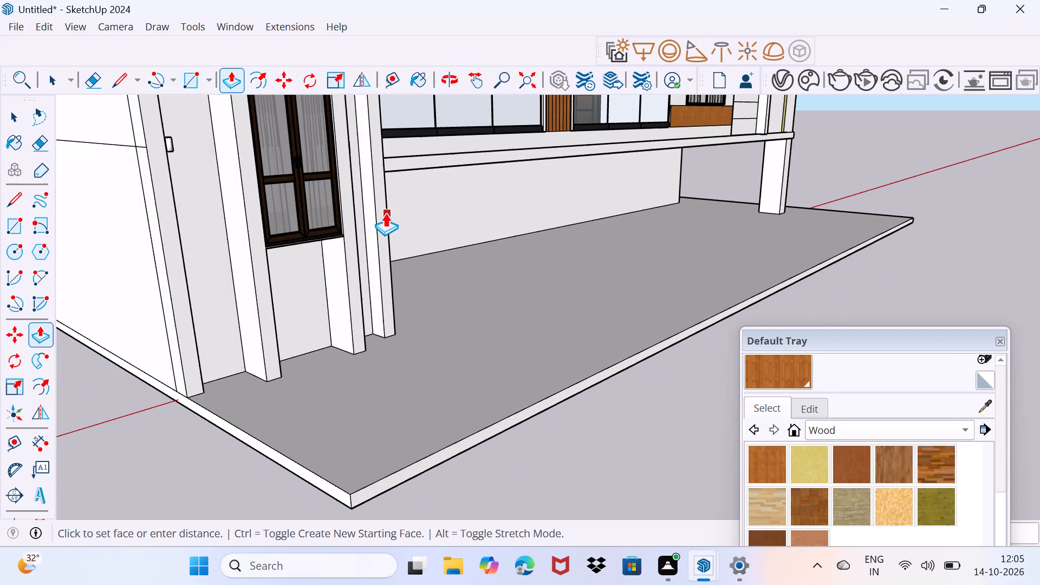
pyautogui.click(387, 211)
pyautogui.press('space')
# Extrude the long band's front face slightly outward freehand along the whole overhang.
pyautogui.scroll(3, 473, 225)
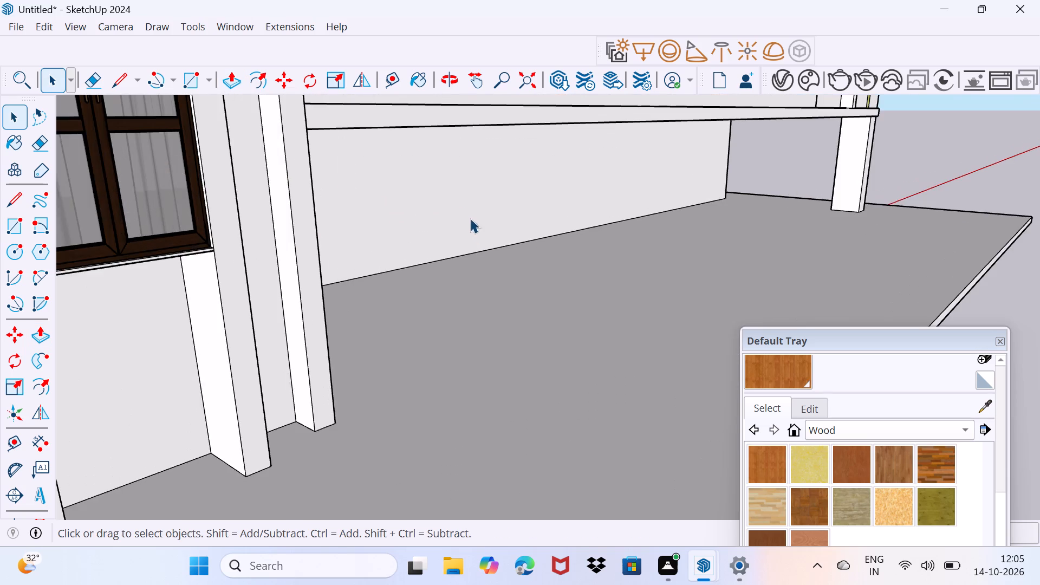
pyautogui.moveTo(470, 218); pyautogui.dragTo(338, 251, button='middle')
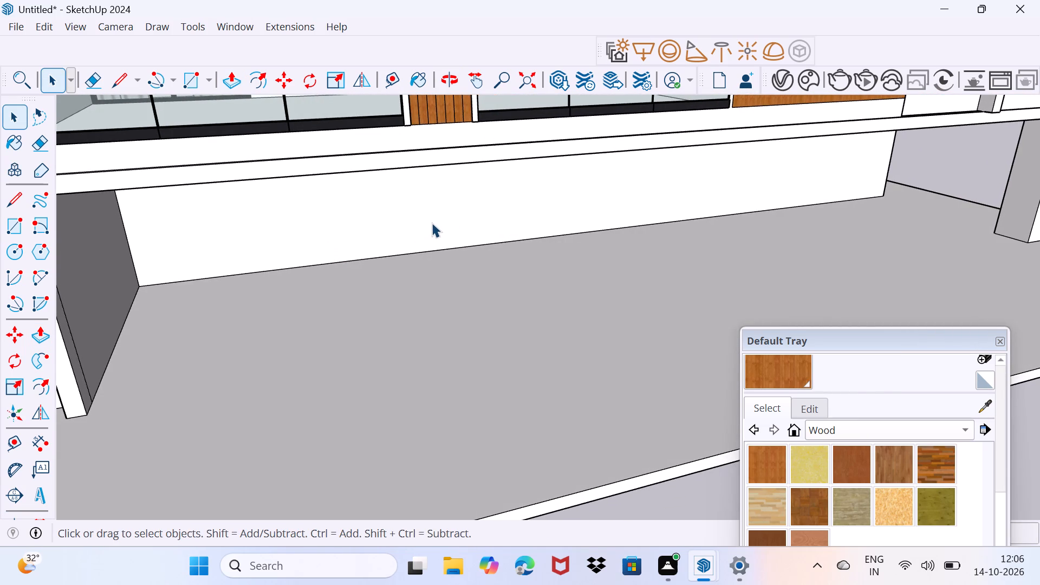
pyautogui.moveTo(786, 155); pyautogui.dragTo(634, 160, button='middle')
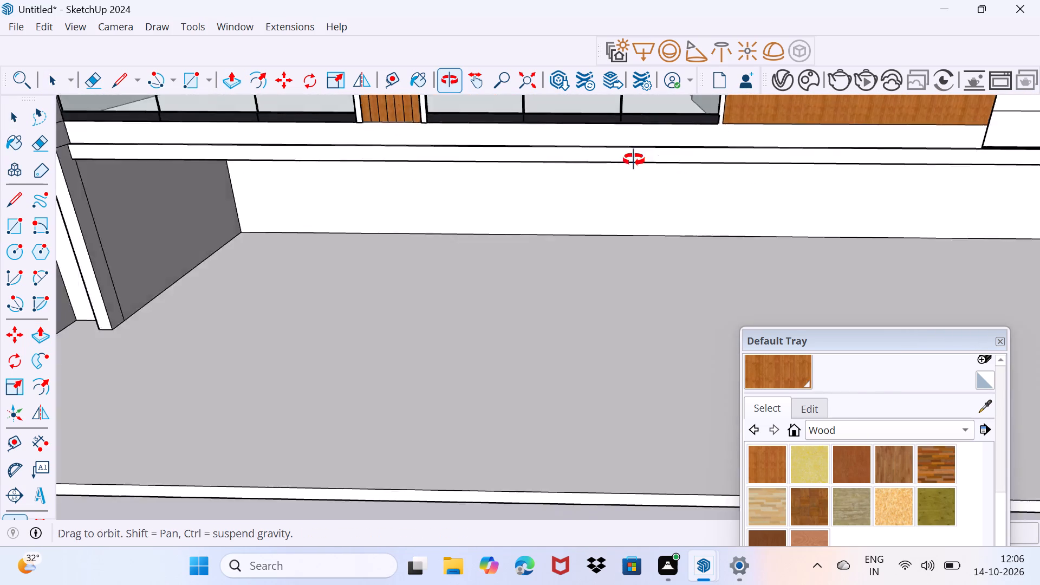
pyautogui.moveTo(634, 160); pyautogui.dragTo(591, 142, button='middle')
pyautogui.scroll(-7, 591, 142)
pyautogui.keyDown('shift'); pyautogui.moveTo(843, 164); pyautogui.dragTo(716, 200, button='middle'); pyautogui.keyUp('shift')
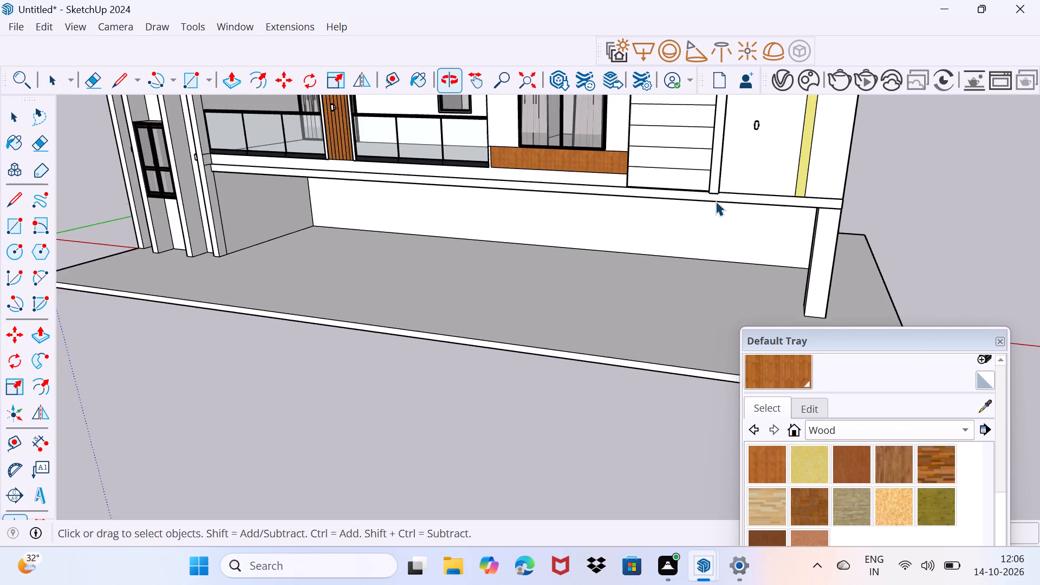
pyautogui.scroll(9, 729, 192)
pyautogui.click(714, 198)
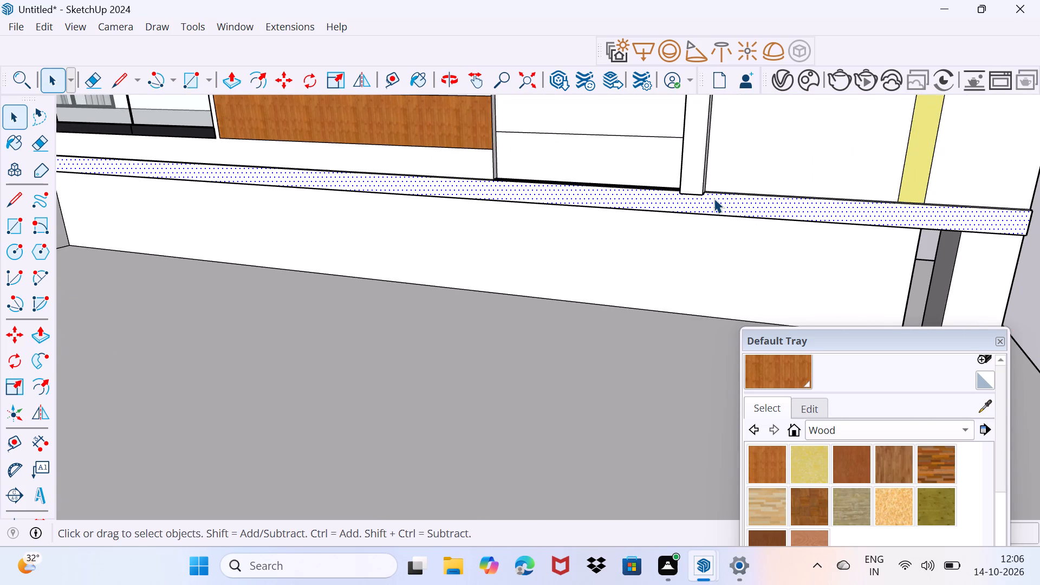
pyautogui.press('p')
pyautogui.click(714, 198)
pyautogui.click(688, 180)
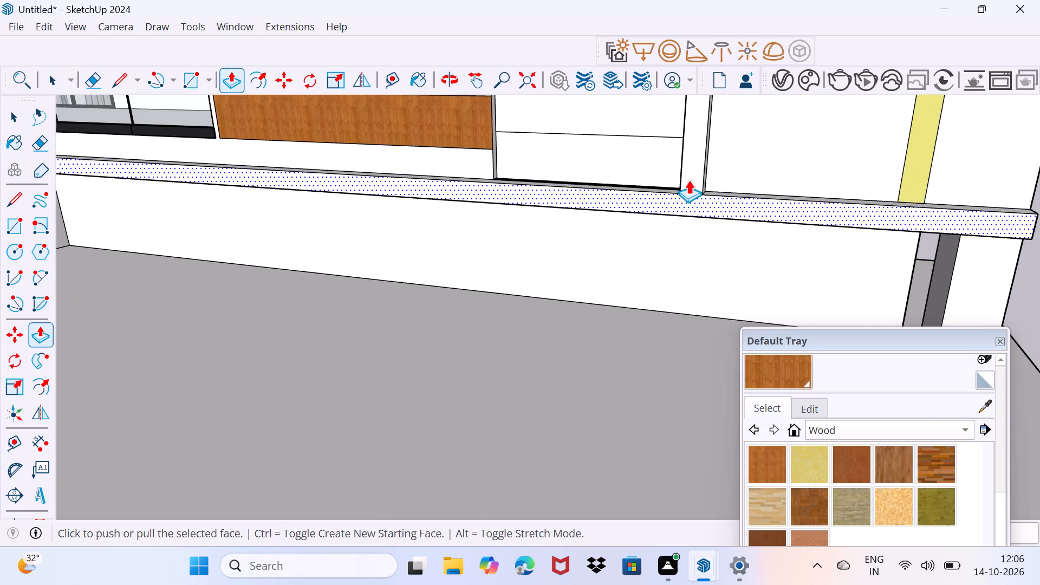
pyautogui.press('space')
# Extrude the band's narrow underside face 4" downward.
pyautogui.moveTo(679, 209); pyautogui.dragTo(707, 195)
pyautogui.moveTo(669, 220); pyautogui.dragTo(673, 142, button='middle')
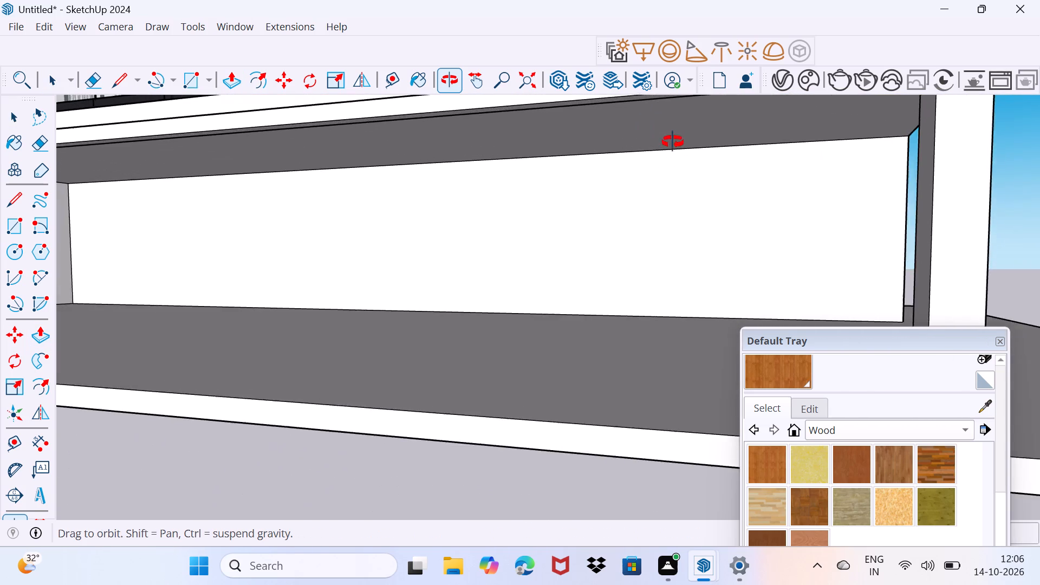
pyautogui.moveTo(673, 142); pyautogui.dragTo(757, 146, button='middle')
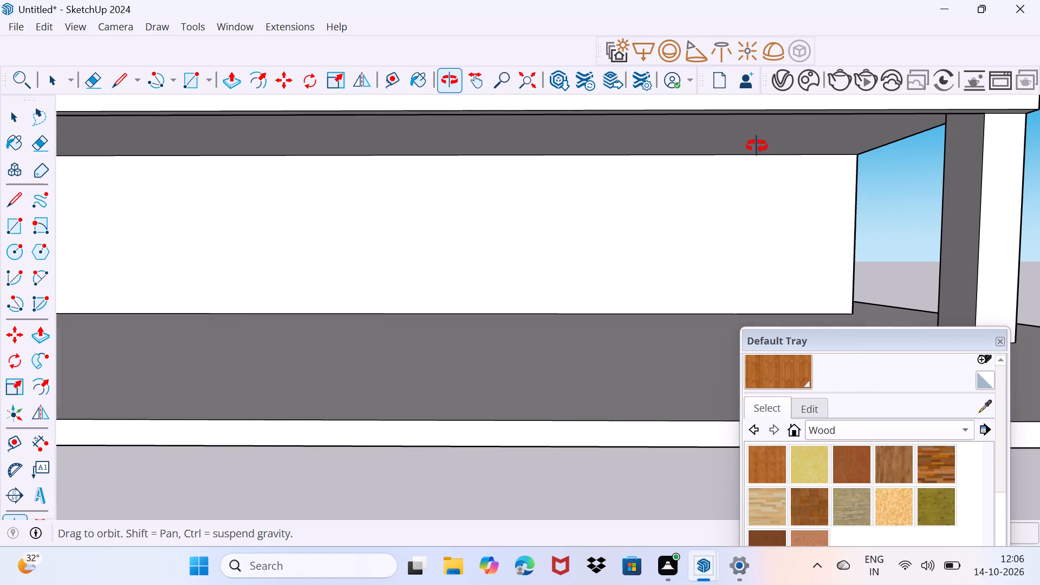
pyautogui.moveTo(757, 146); pyautogui.dragTo(634, 180, button='middle')
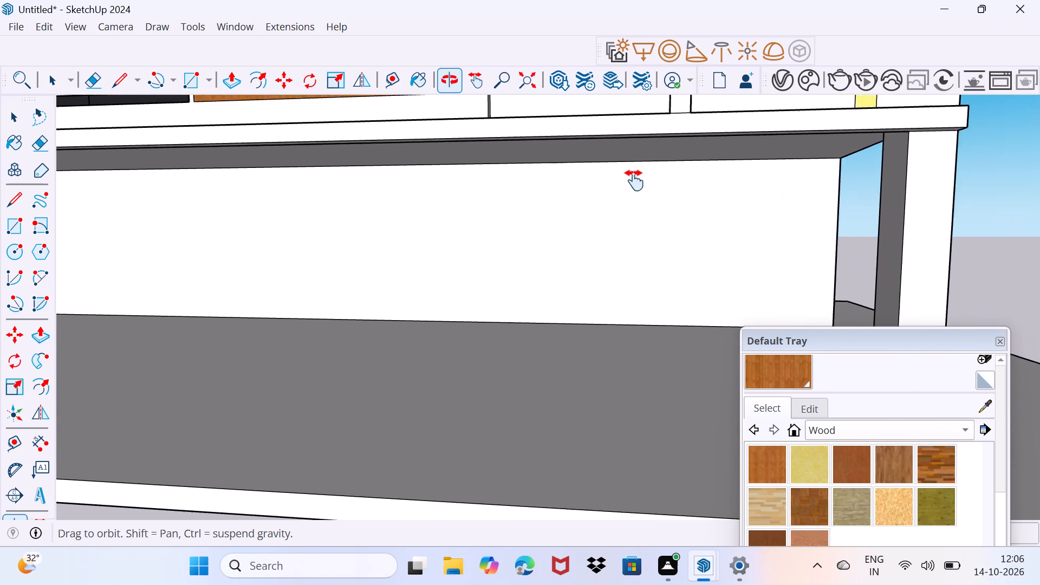
pyautogui.moveTo(634, 180); pyautogui.dragTo(602, 194, button='middle')
pyautogui.moveTo(607, 187); pyautogui.dragTo(699, 136, button='middle')
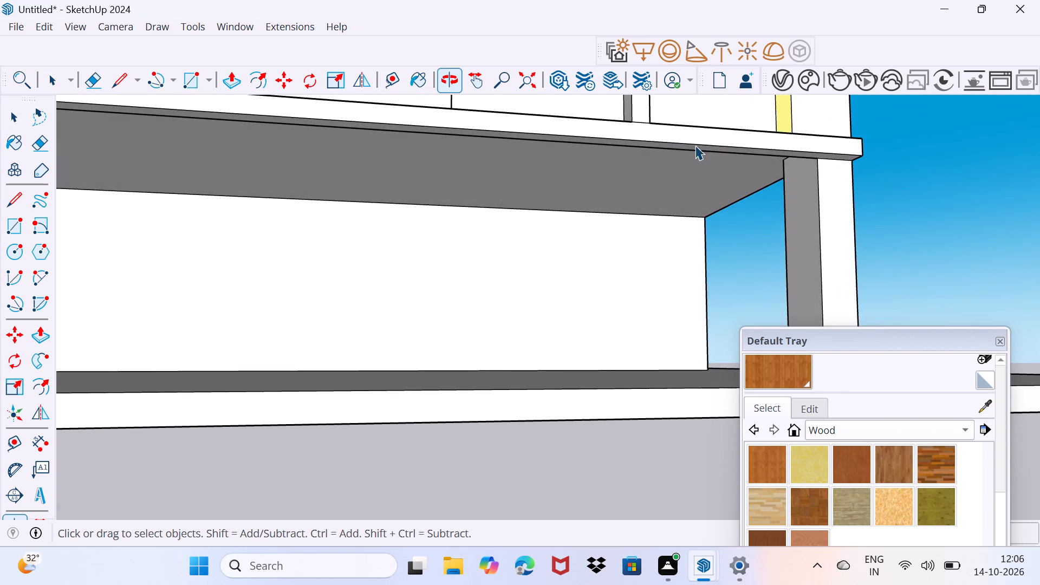
pyautogui.scroll(3, 691, 149)
pyautogui.click(685, 148)
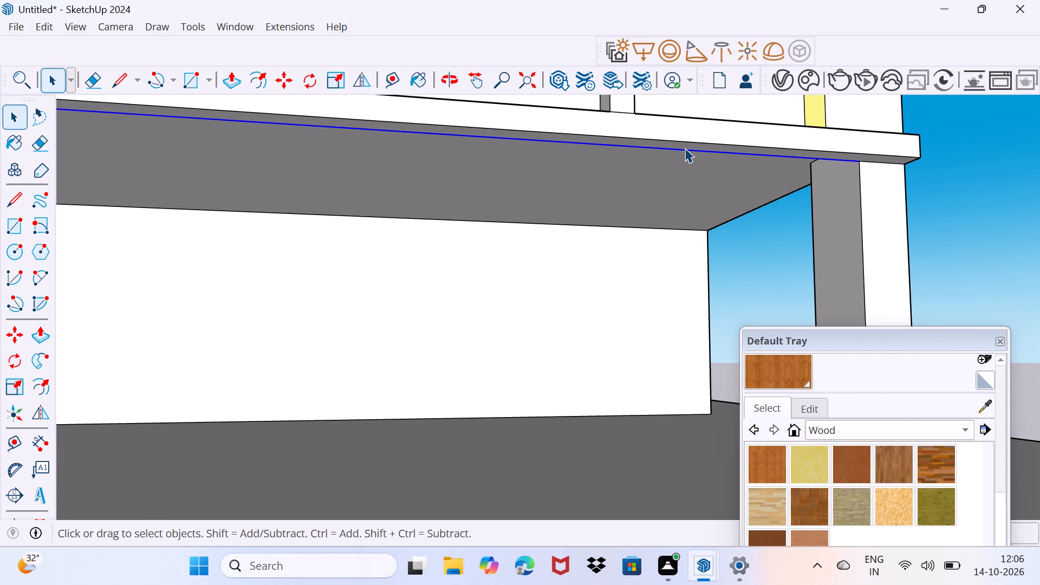
pyautogui.moveTo(685, 148); pyautogui.dragTo(693, 145)
pyautogui.click(690, 146)
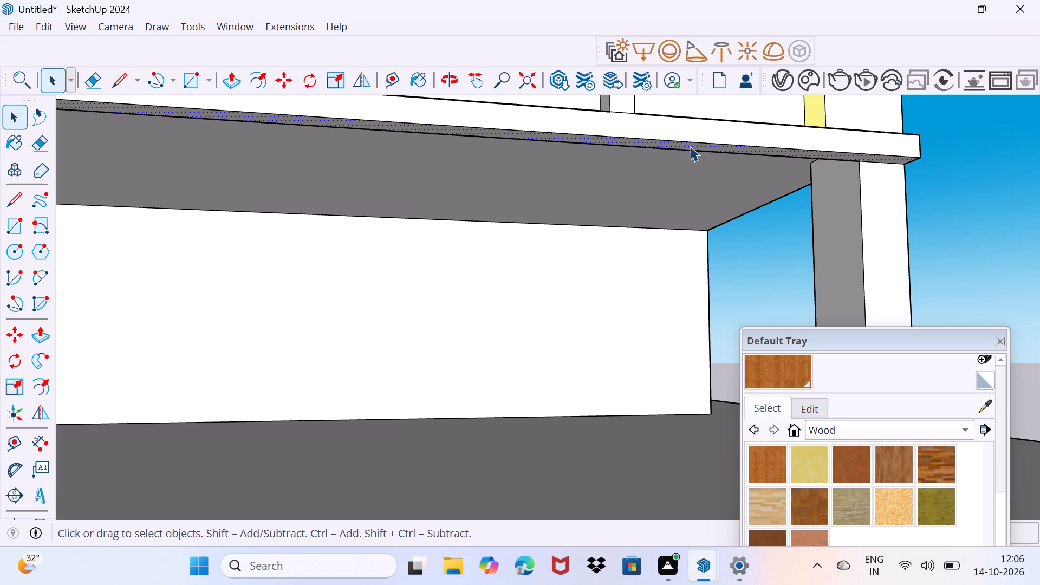
pyautogui.press('p')
pyautogui.click(690, 146)
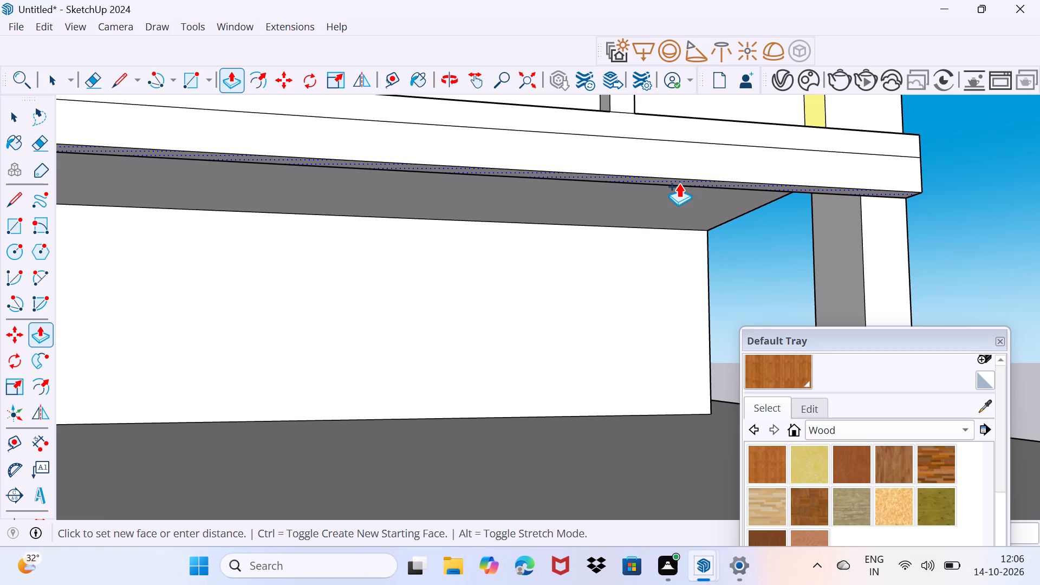
pyautogui.press('4')
pyautogui.hotkey('shift', '"')
pyautogui.press('Return')
# Extrude the band's underside slightly farther down freehand, and erase the extra horizontal edge between the two added extrusions.
pyautogui.moveTo(693, 166); pyautogui.dragTo(669, 207, button='middle')
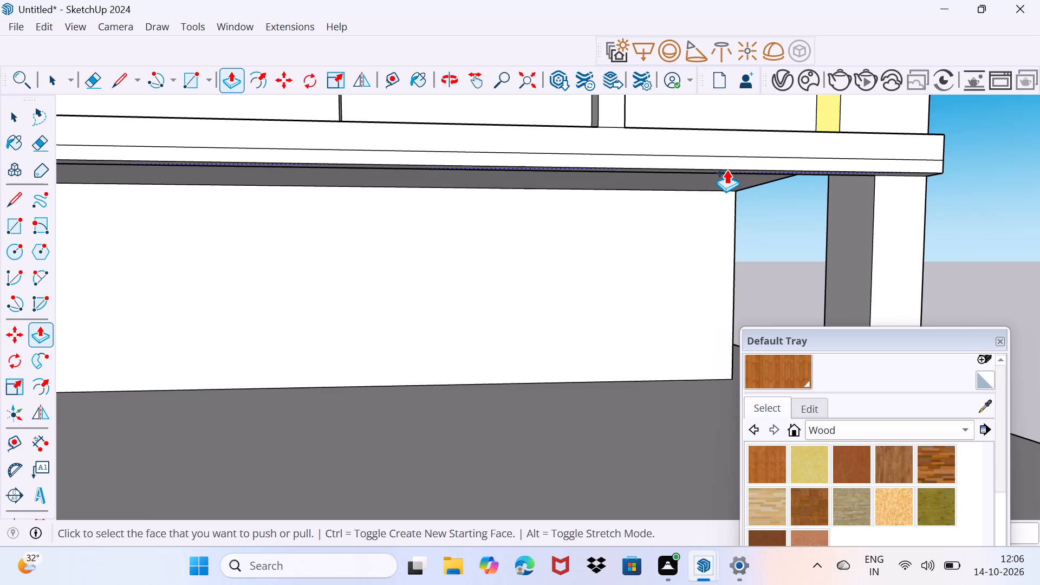
pyautogui.scroll(2, 729, 160)
pyautogui.moveTo(719, 178); pyautogui.dragTo(726, 141, button='middle')
pyautogui.click(718, 164)
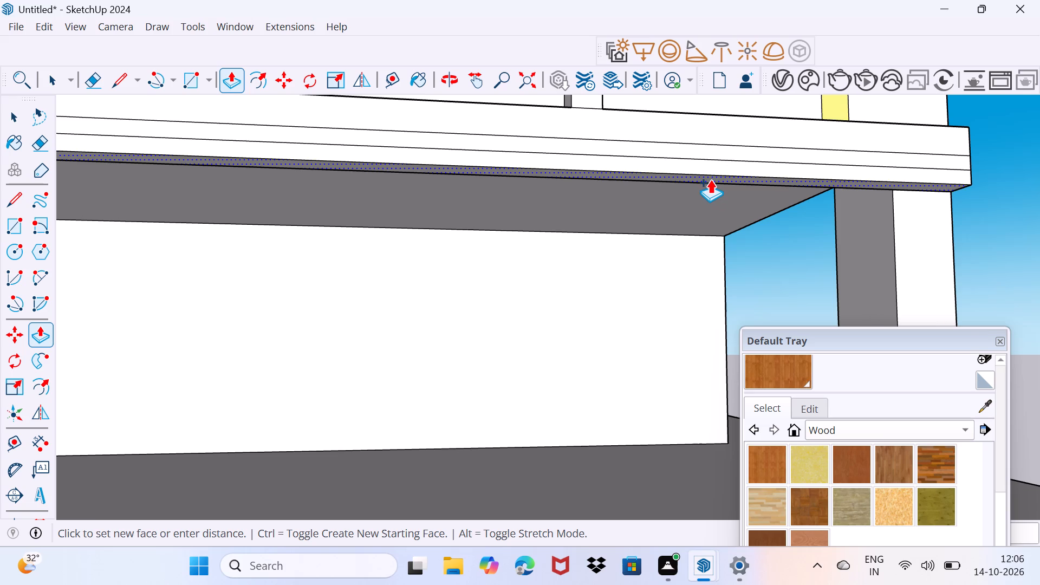
pyautogui.click(710, 179)
pyautogui.press('space')
pyautogui.press('e')
pyautogui.moveTo(725, 154); pyautogui.dragTo(724, 164)
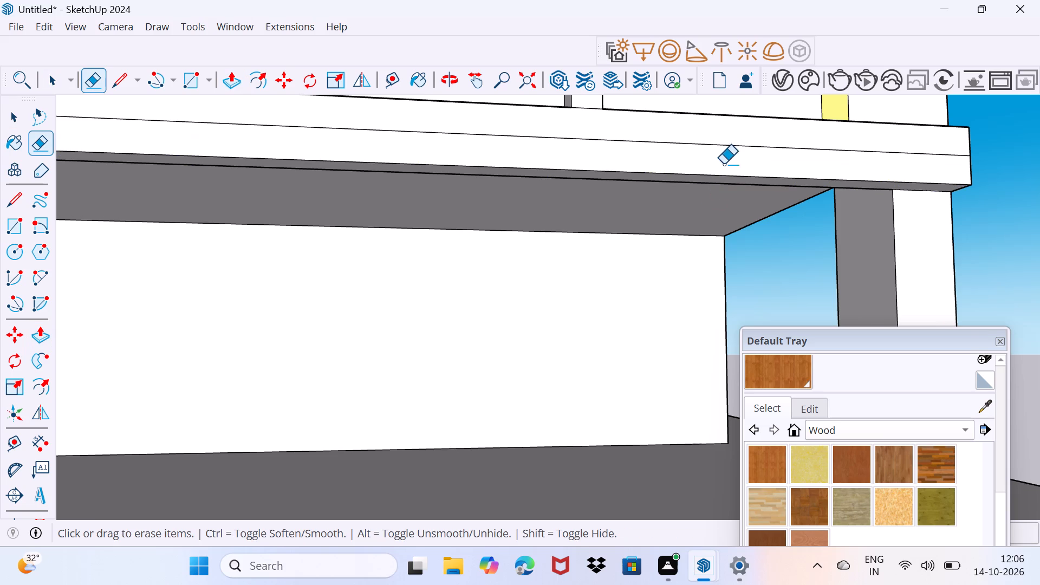
# Extrude the upper strip of the band's front face slightly outward freehand so it steps out beyond the lower strip.
pyautogui.scroll(-11, 723, 162)
pyautogui.moveTo(786, 179); pyautogui.dragTo(761, 197, button='middle')
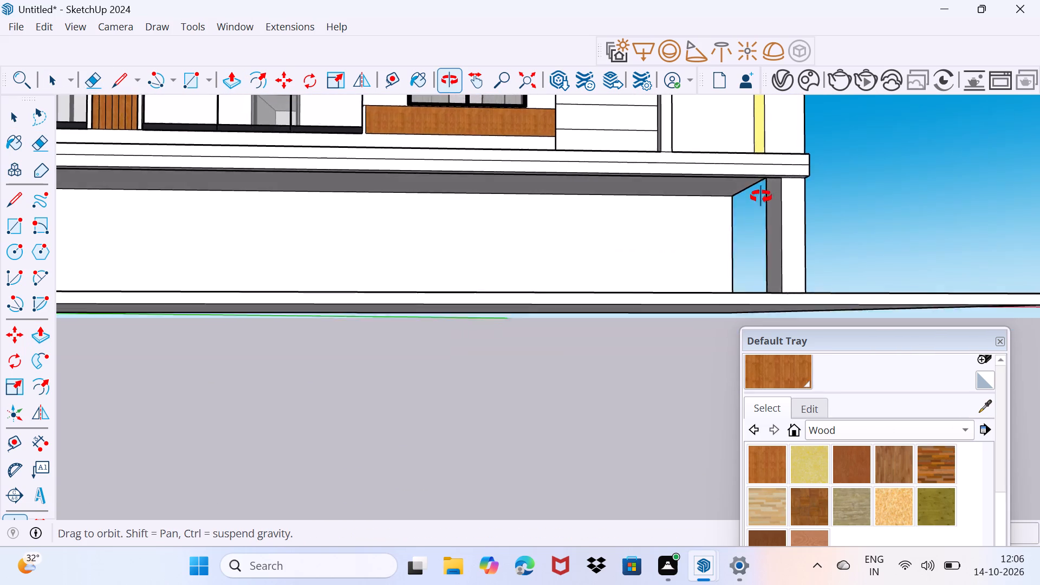
pyautogui.moveTo(761, 197); pyautogui.dragTo(652, 262, button='middle')
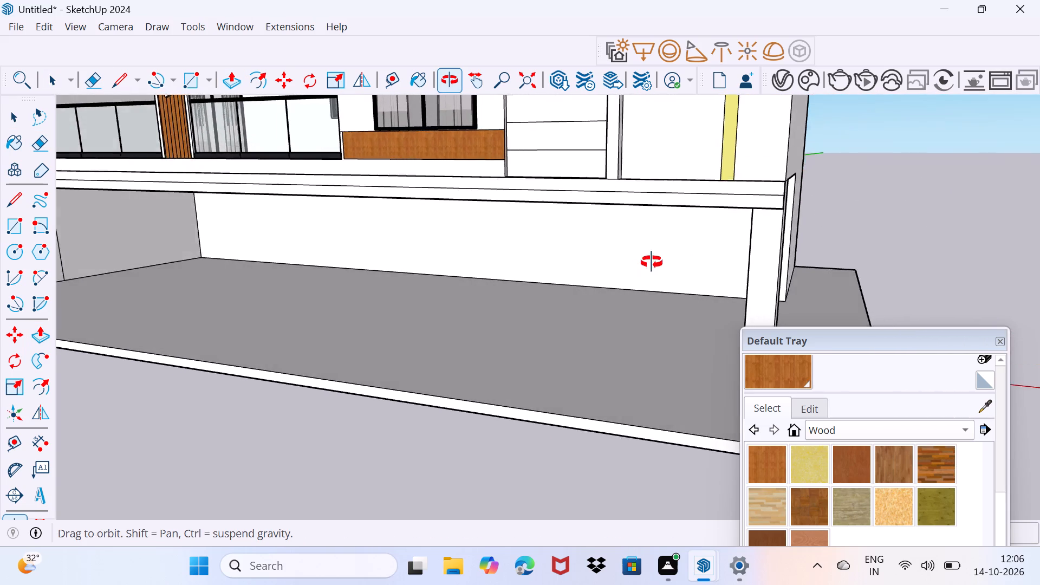
pyautogui.moveTo(652, 262); pyautogui.dragTo(679, 254, button='middle')
pyautogui.scroll(8, 763, 206)
pyautogui.press('space')
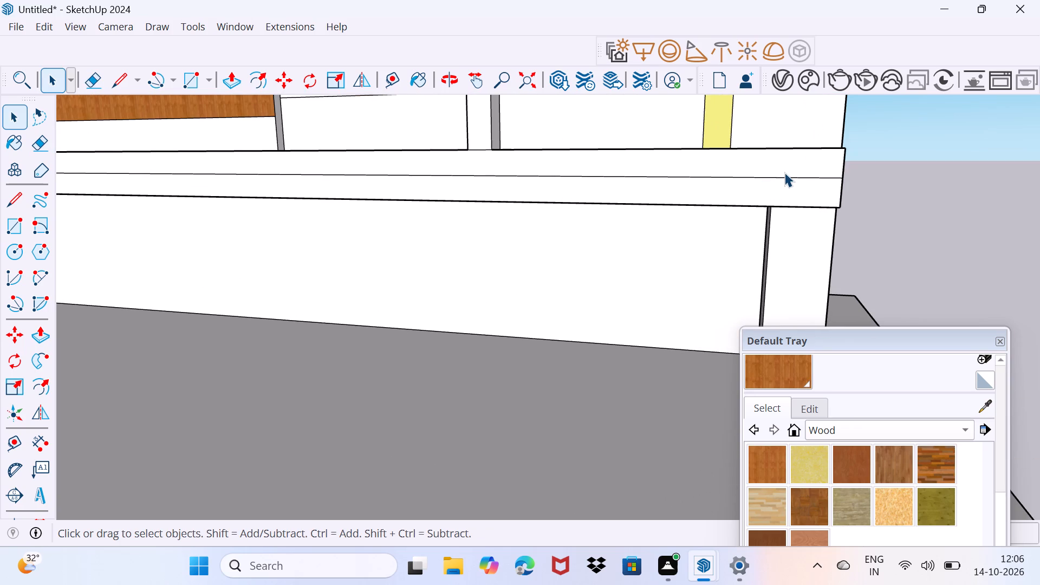
pyautogui.click(784, 172)
pyautogui.press('p')
pyautogui.click(784, 172)
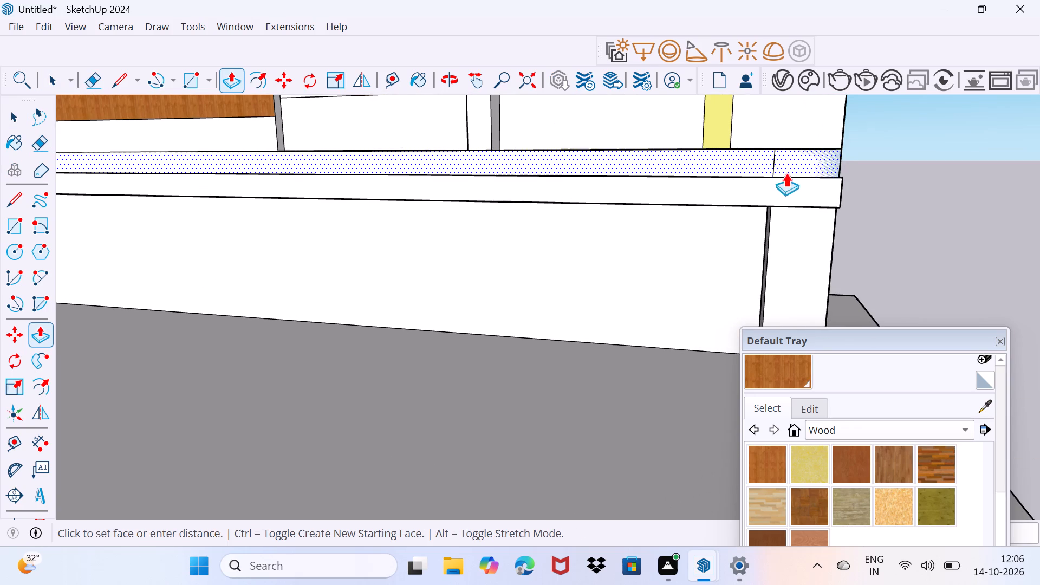
pyautogui.click(818, 166)
pyautogui.moveTo(817, 166); pyautogui.dragTo(827, 169)
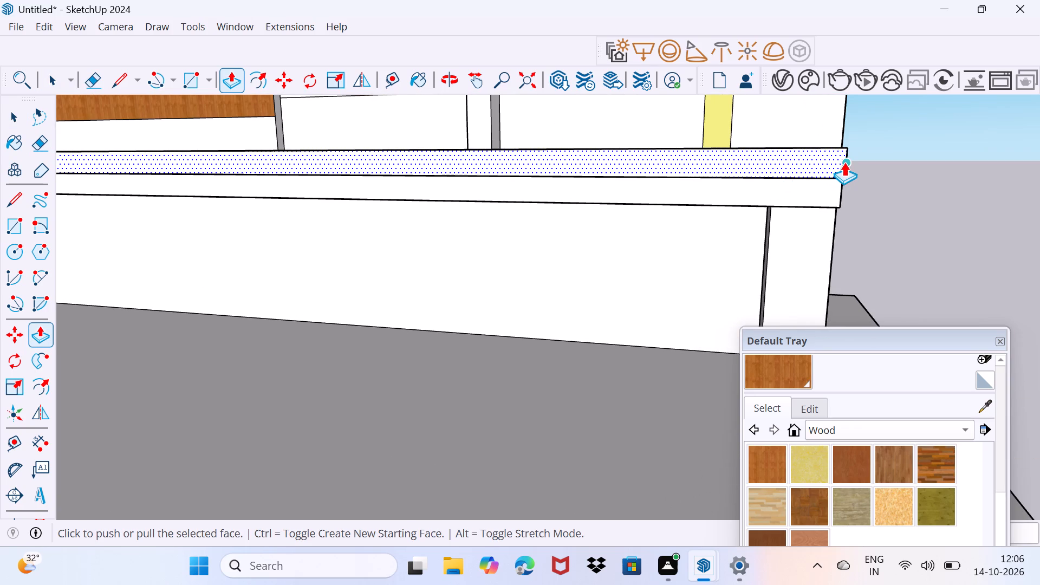
pyautogui.click(844, 162)
pyautogui.press('space')
# Erase the leftover edges at the band's ends, on the corner column's side and where it meets the opposite pilaster.
pyautogui.scroll(1, 789, 196)
pyautogui.moveTo(789, 196); pyautogui.dragTo(571, 157, button='middle')
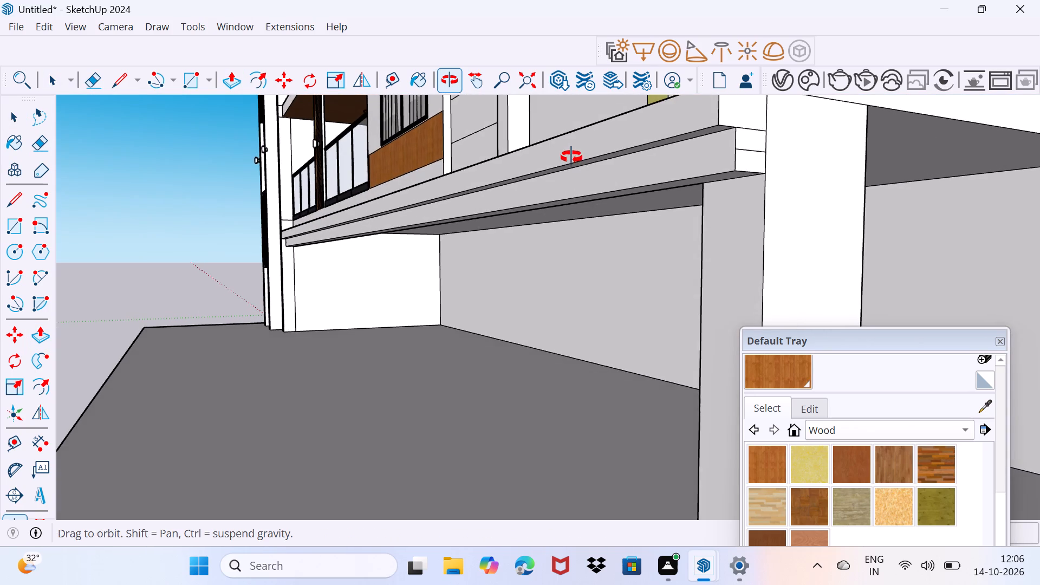
pyautogui.moveTo(571, 157); pyautogui.dragTo(572, 158, button='middle')
pyautogui.scroll(4, 816, 135)
pyautogui.press('e')
pyautogui.moveTo(743, 146); pyautogui.dragTo(742, 153)
pyautogui.click(746, 122)
pyautogui.scroll(-9, 727, 145)
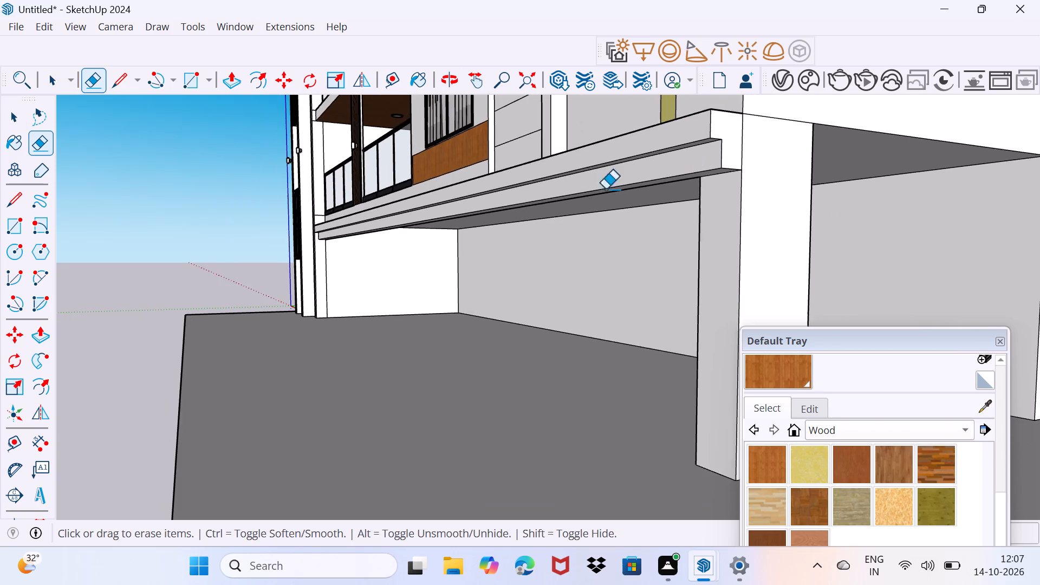
pyautogui.moveTo(517, 213); pyautogui.dragTo(631, 269, button='middle')
pyautogui.scroll(5, 240, 213)
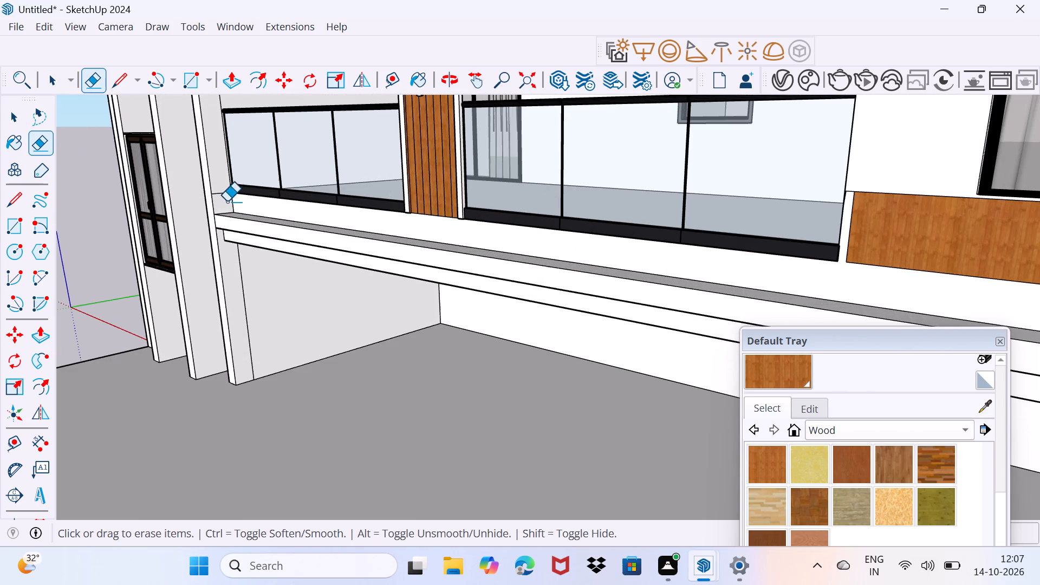
pyautogui.moveTo(219, 194); pyautogui.dragTo(219, 199)
pyautogui.scroll(-4, 230, 239)
pyautogui.moveTo(288, 382); pyautogui.dragTo(430, 360, button='middle')
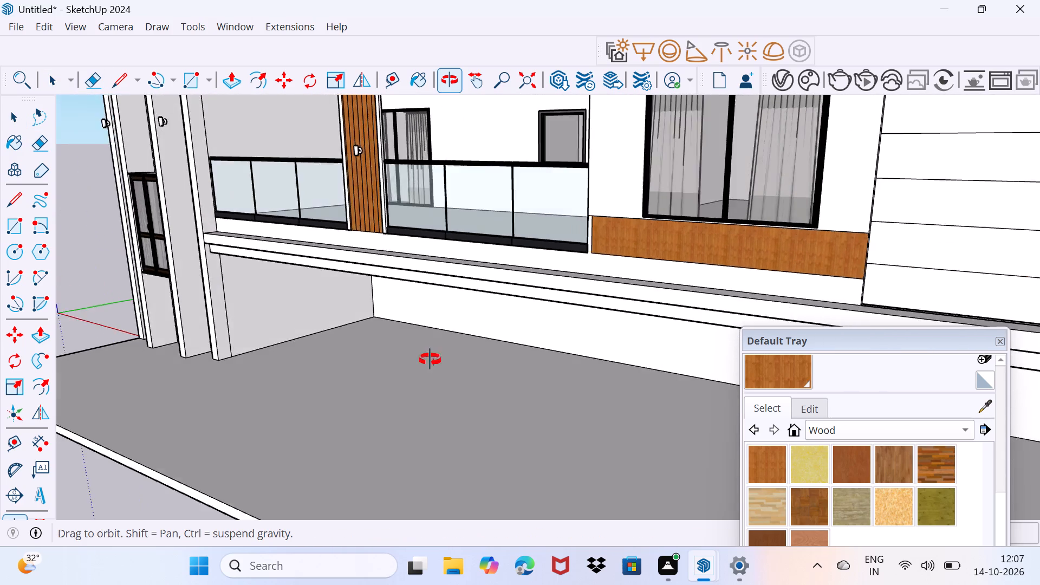
pyautogui.moveTo(430, 360); pyautogui.dragTo(549, 323, button='middle')
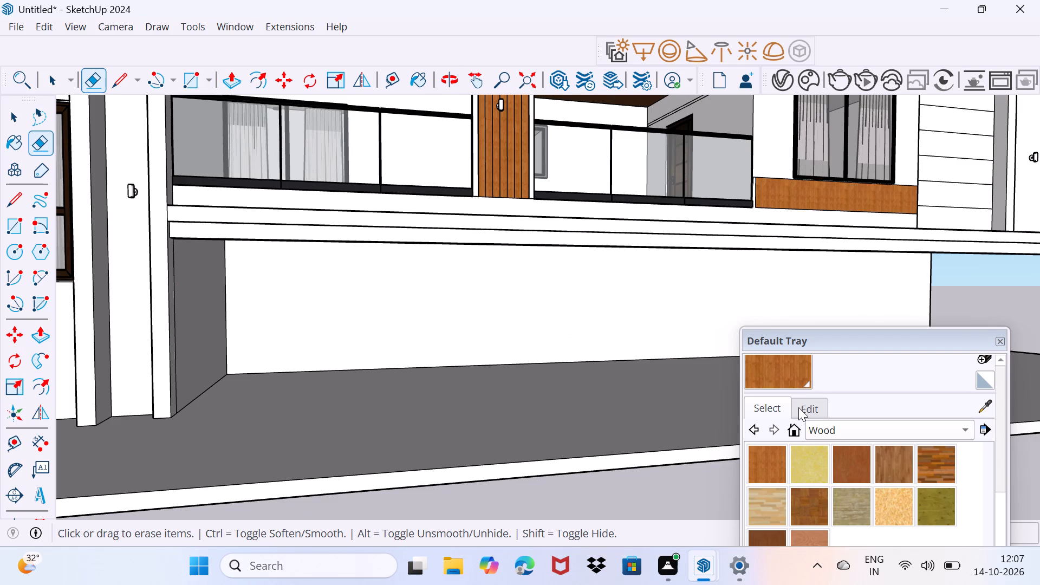
# Paint the tower's recessed wall faces above and below the brown double window with a dark grey from the Colors collection.
pyautogui.click(764, 408)
pyautogui.click(798, 408)
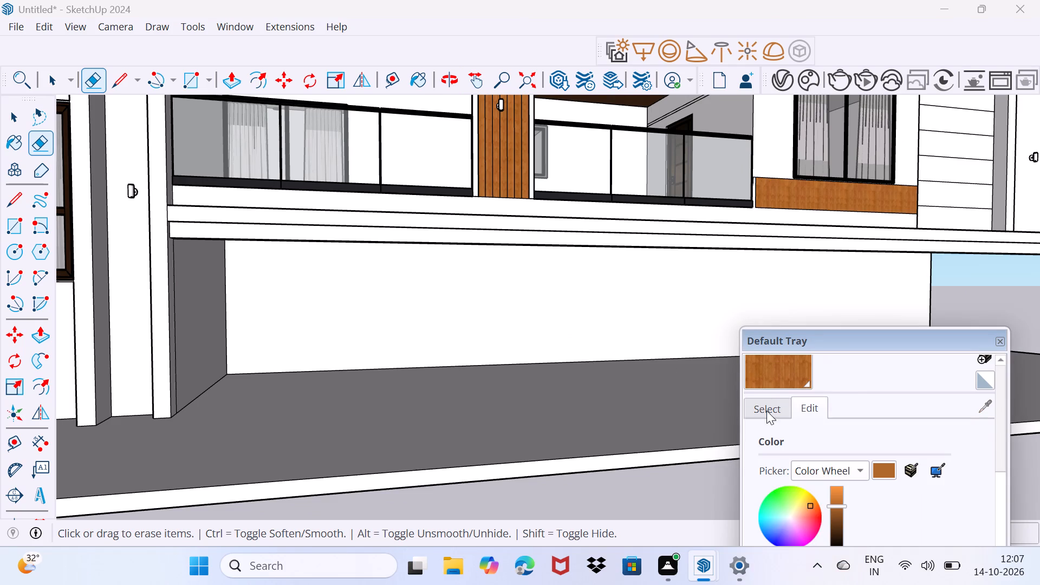
pyautogui.click(766, 411)
pyautogui.click(826, 424)
pyautogui.click(851, 259)
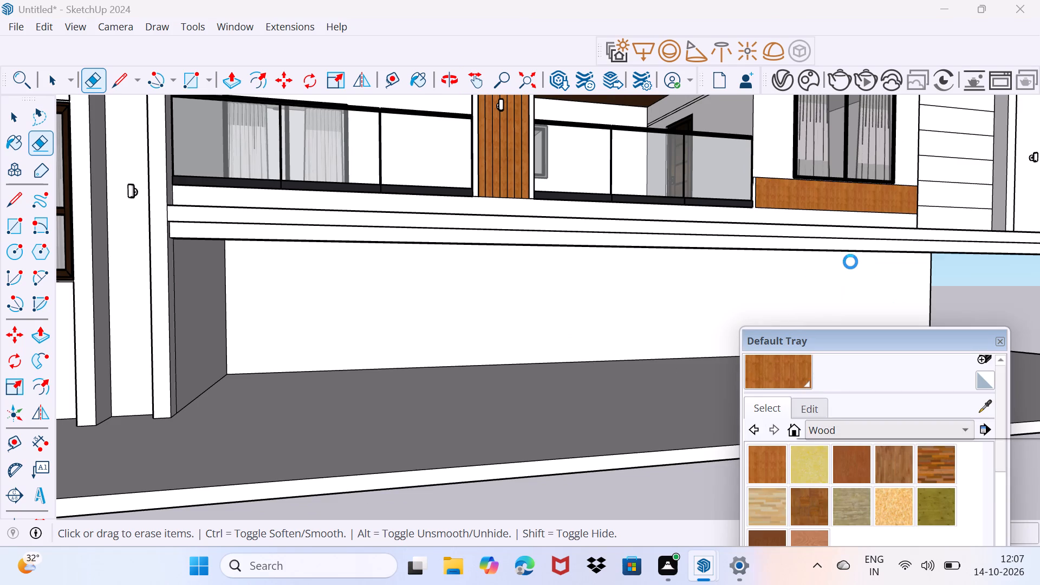
pyautogui.scroll(-4, 863, 352)
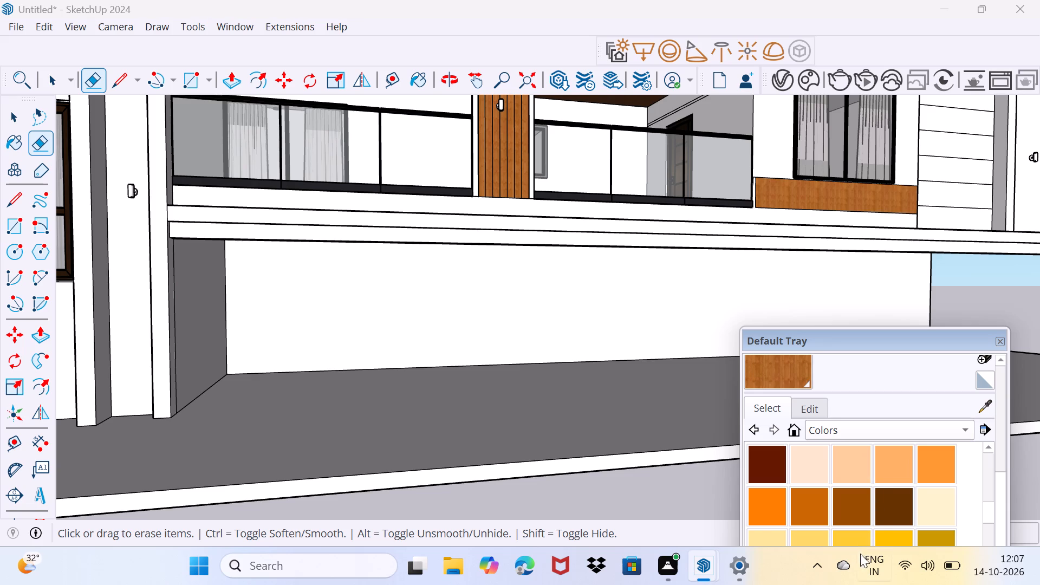
pyautogui.scroll(-3, 848, 486)
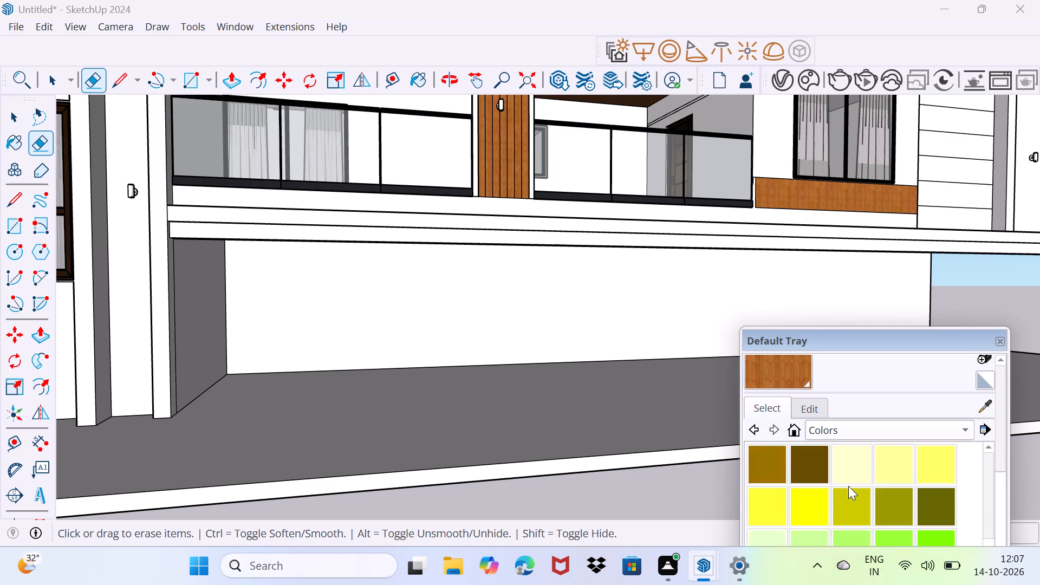
pyautogui.scroll(-14, 848, 486)
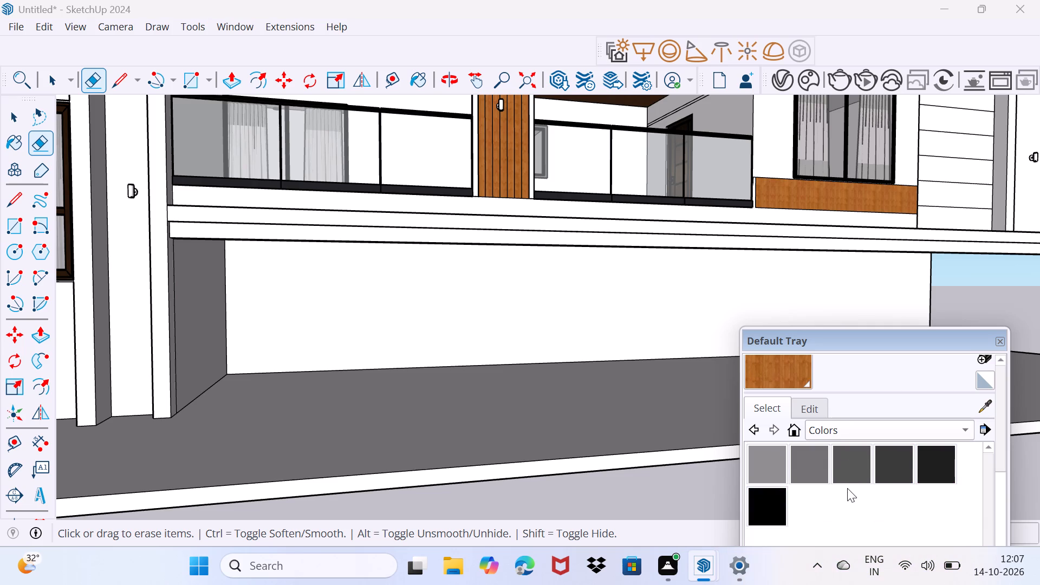
pyautogui.click(853, 472)
pyautogui.moveTo(824, 342); pyautogui.dragTo(747, 514)
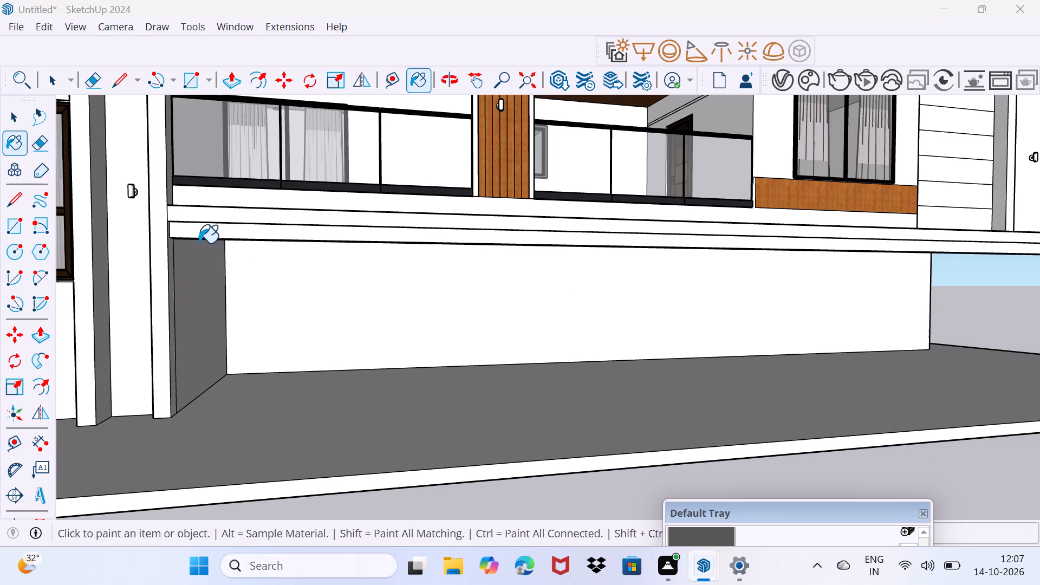
pyautogui.scroll(-4, 199, 247)
pyautogui.moveTo(155, 253); pyautogui.dragTo(518, 328, button='middle')
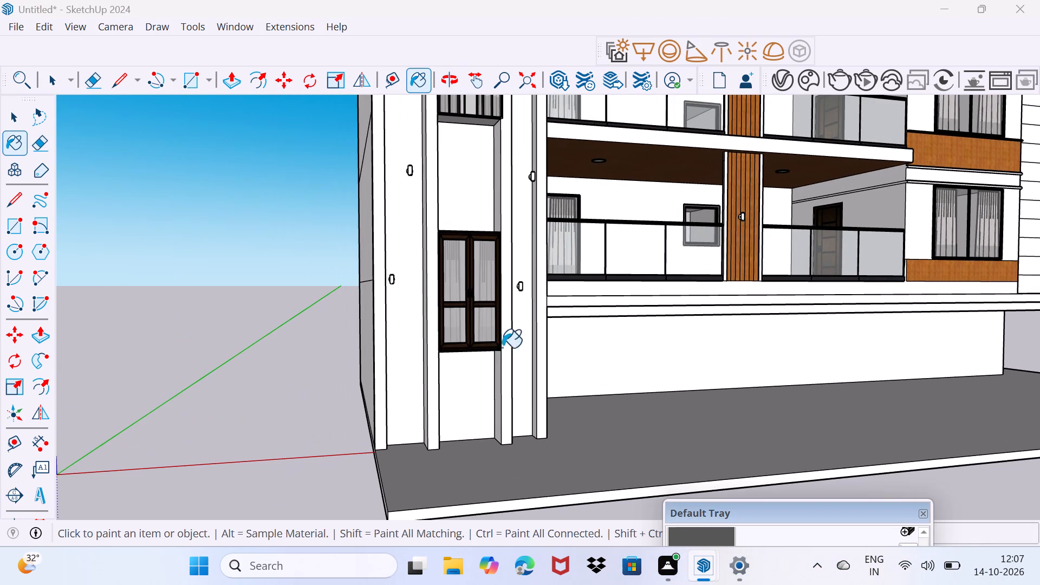
pyautogui.scroll(1, 476, 376)
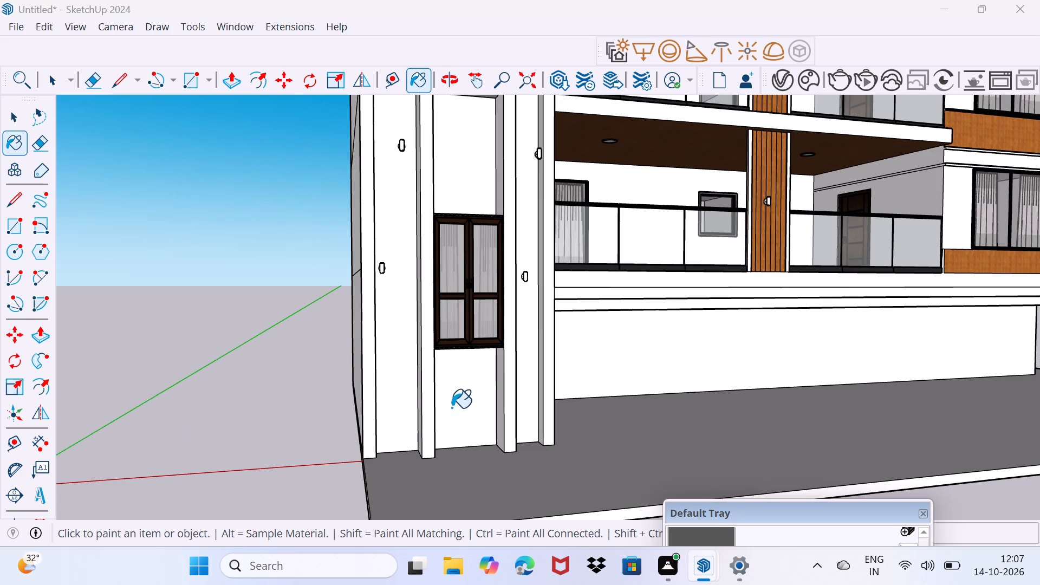
pyautogui.click(452, 408)
pyautogui.click(444, 213)
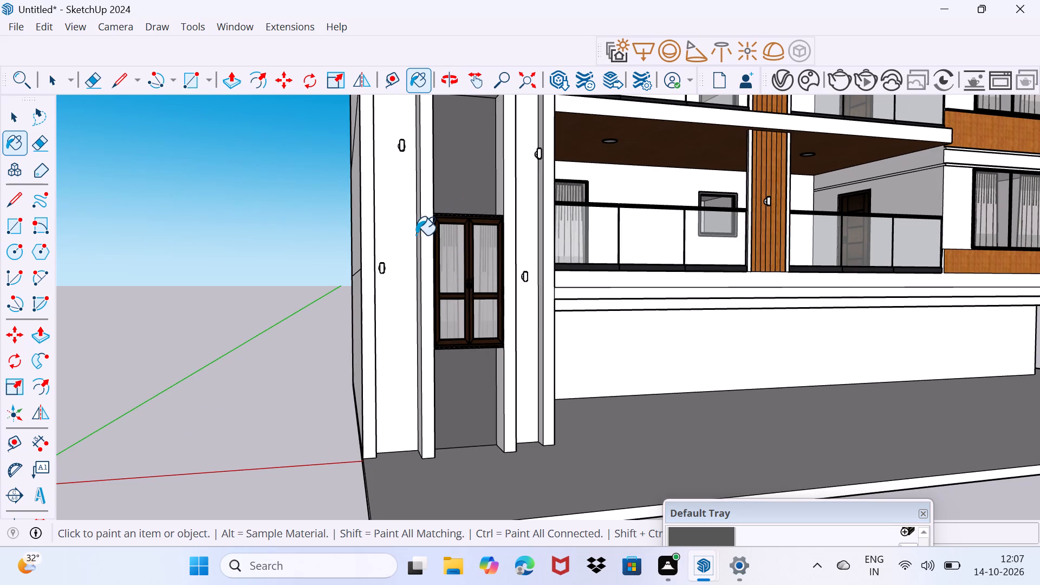
# Paint the tower's wall panel surrounding the arched window surround in the same dark grey.
pyautogui.moveTo(421, 233); pyautogui.dragTo(376, 294, button='middle')
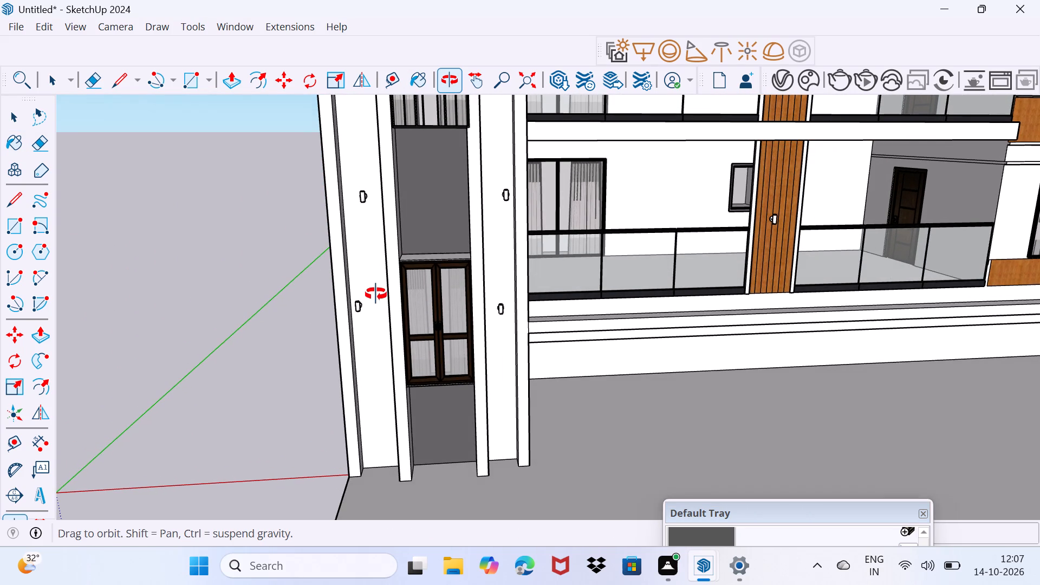
pyautogui.moveTo(376, 294); pyautogui.dragTo(357, 435, button='middle')
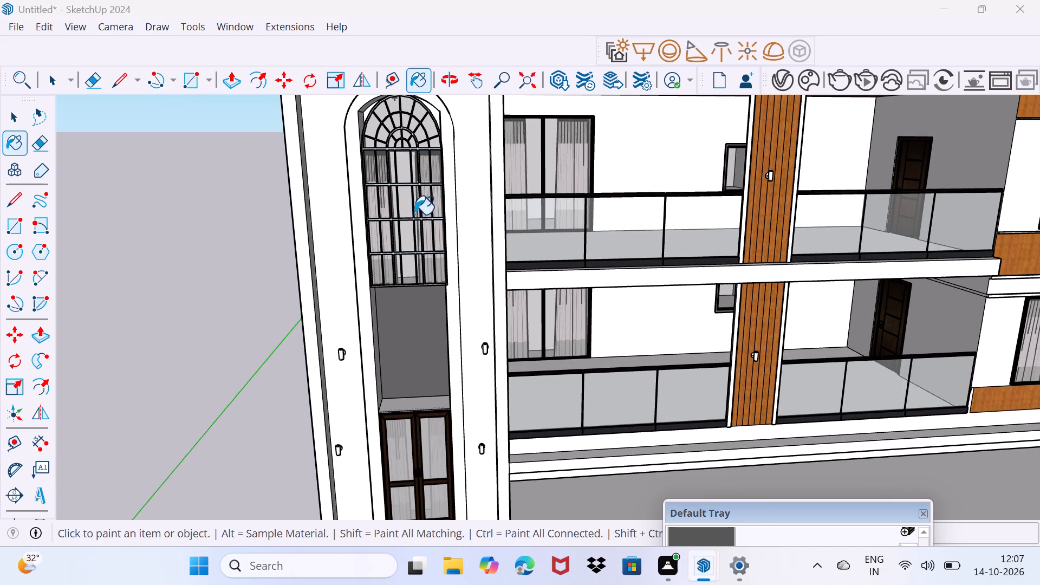
pyautogui.click(486, 240)
pyautogui.press('space')
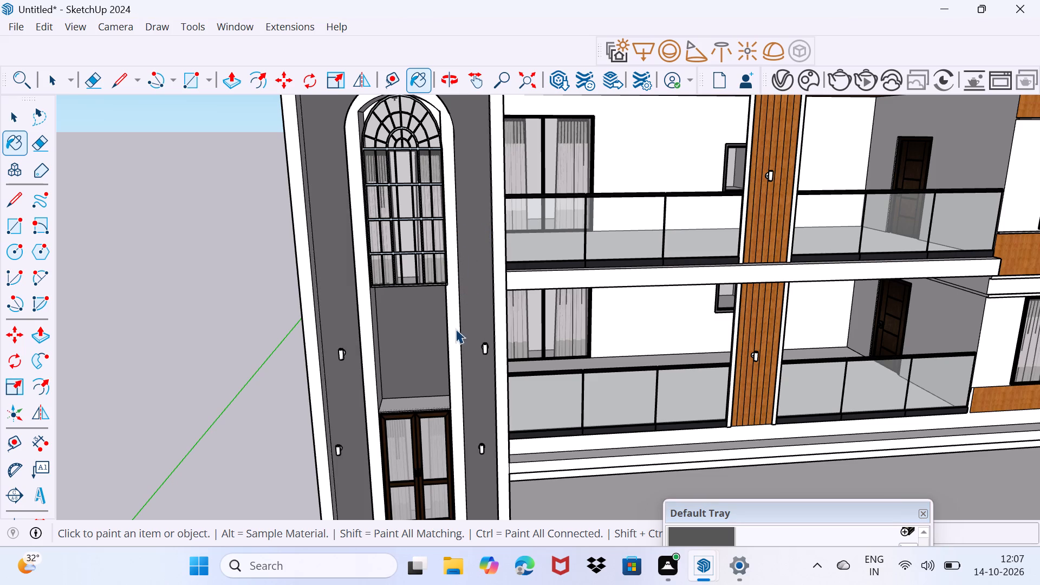
# Move the lower wall lamp on the tower's balcony side from the grey panel onto the adjacent white outer strip and fine-tune its placement.
pyautogui.scroll(2, 469, 448)
pyautogui.moveTo(479, 460); pyautogui.dragTo(503, 367, button='middle')
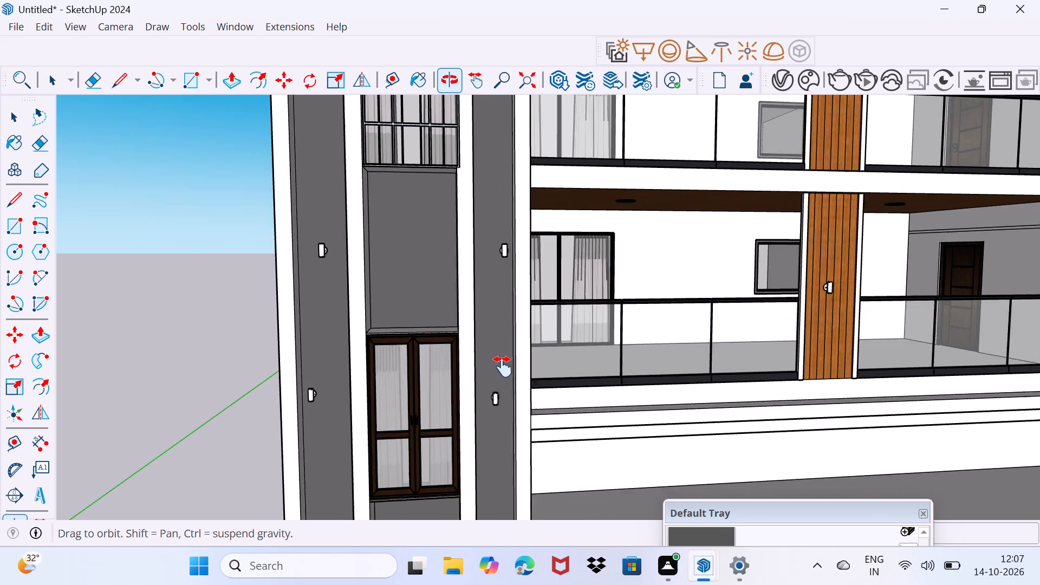
pyautogui.moveTo(503, 367); pyautogui.dragTo(508, 346, button='middle')
pyautogui.scroll(3, 508, 370)
pyautogui.click(509, 365)
pyautogui.scroll(3, 509, 365)
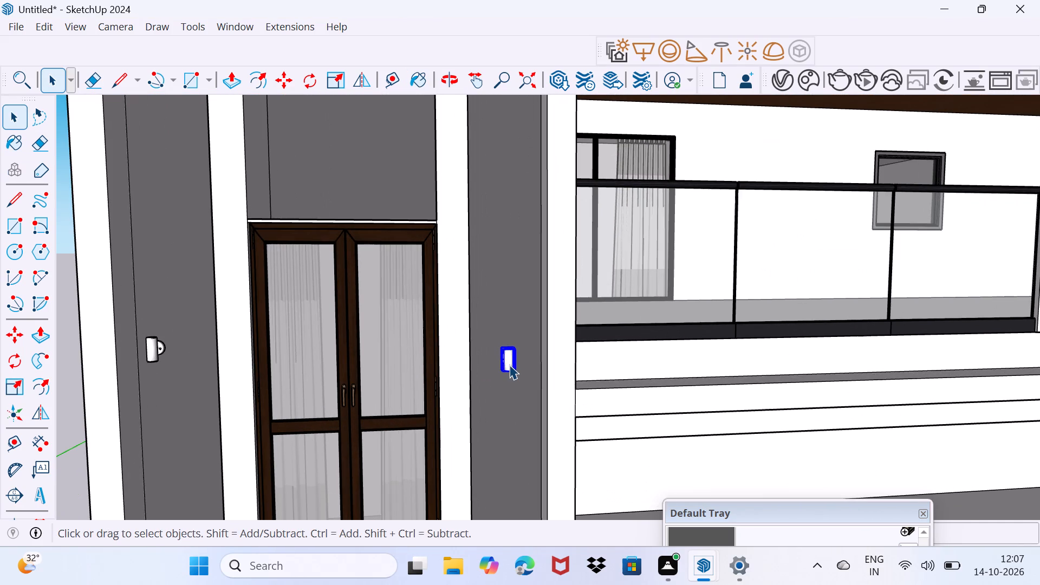
pyautogui.press('m')
pyautogui.click(512, 371)
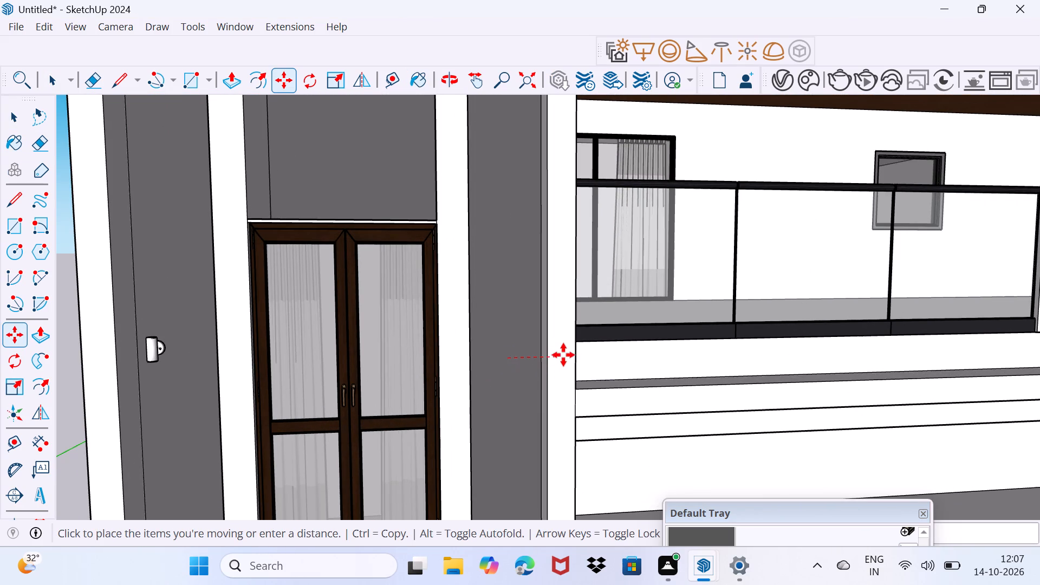
pyautogui.moveTo(560, 360); pyautogui.dragTo(450, 372, button='middle')
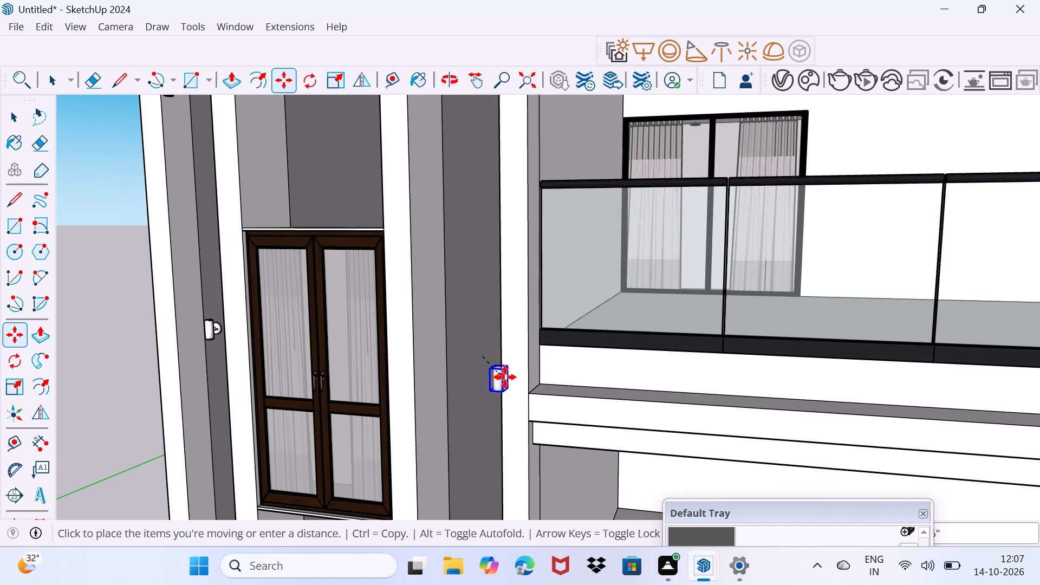
pyautogui.click(510, 376)
pyautogui.scroll(4, 511, 386)
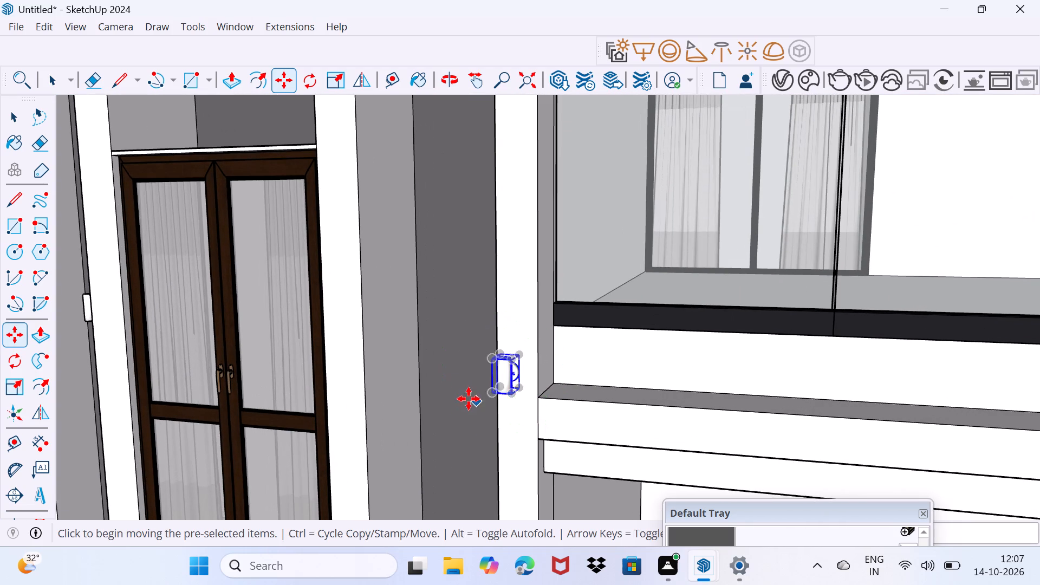
pyautogui.click(520, 354)
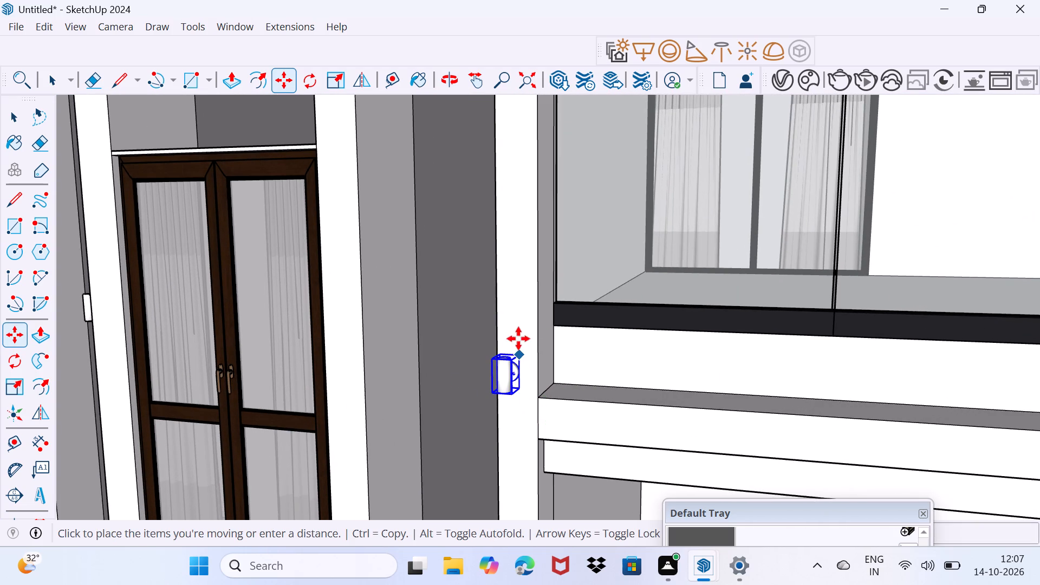
pyautogui.click(526, 312)
pyautogui.press('space')
pyautogui.moveTo(502, 382); pyautogui.dragTo(521, 368)
# Move the lower wall lamp on the tower's far side from the balconies onto its white outer strip, shifting it fully onto the strip.
pyautogui.scroll(-8, 474, 366)
pyautogui.scroll(4, 272, 336)
pyautogui.moveTo(272, 340); pyautogui.dragTo(350, 343, button='middle')
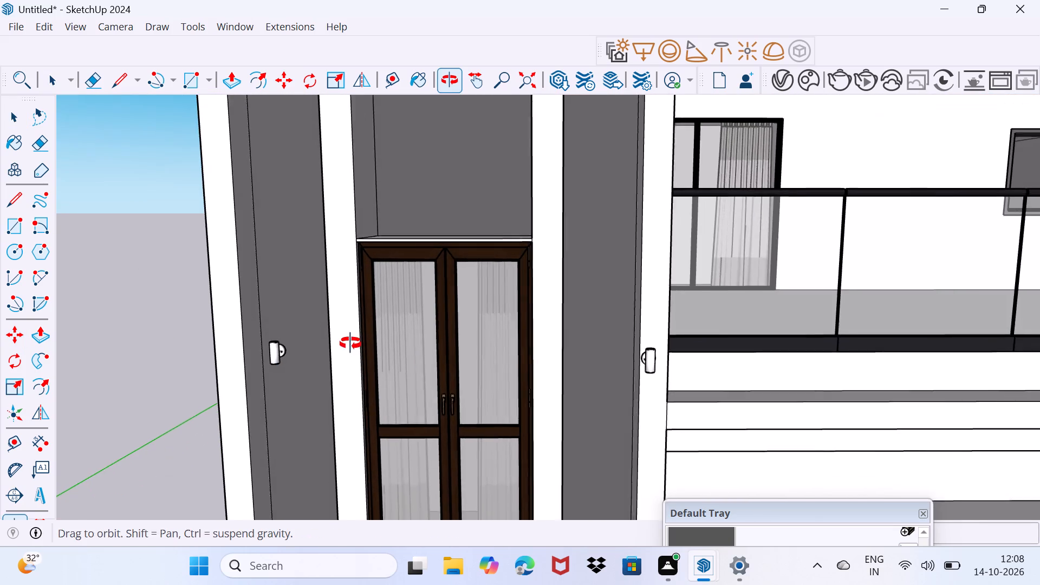
pyautogui.moveTo(350, 343); pyautogui.dragTo(351, 343, button='middle')
pyautogui.click(279, 352)
pyautogui.scroll(5, 284, 353)
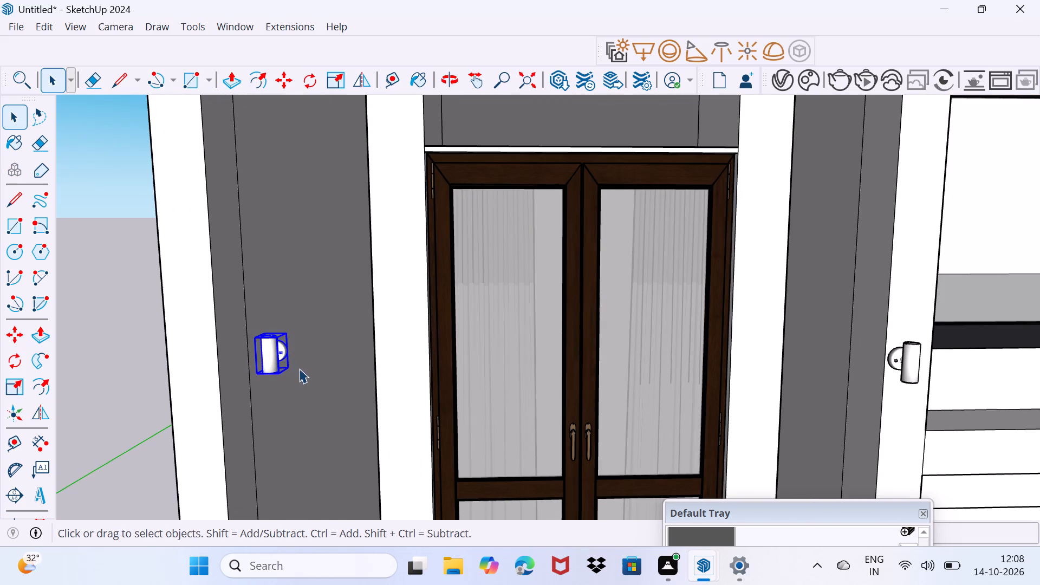
pyautogui.press('m')
pyautogui.click(296, 372)
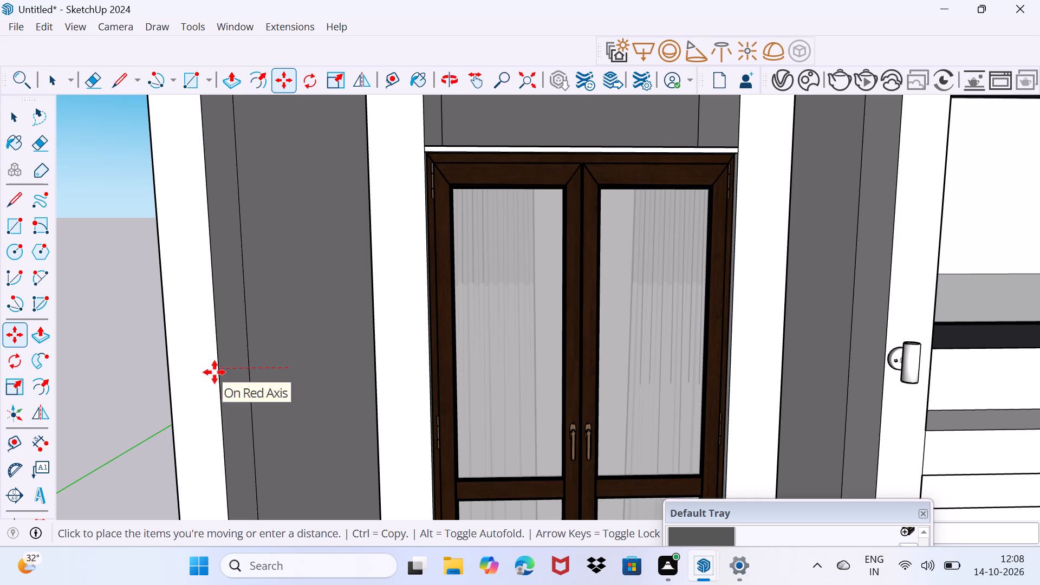
pyautogui.click(216, 370)
pyautogui.scroll(-3, 232, 358)
pyautogui.moveTo(203, 380); pyautogui.dragTo(206, 380, button='middle')
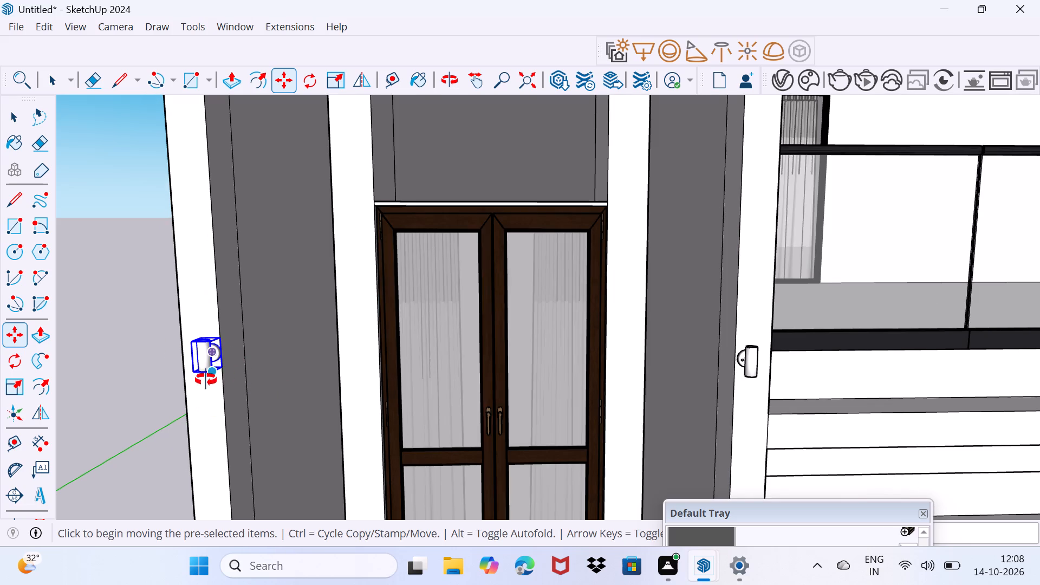
pyautogui.moveTo(206, 380); pyautogui.dragTo(411, 321, button='middle')
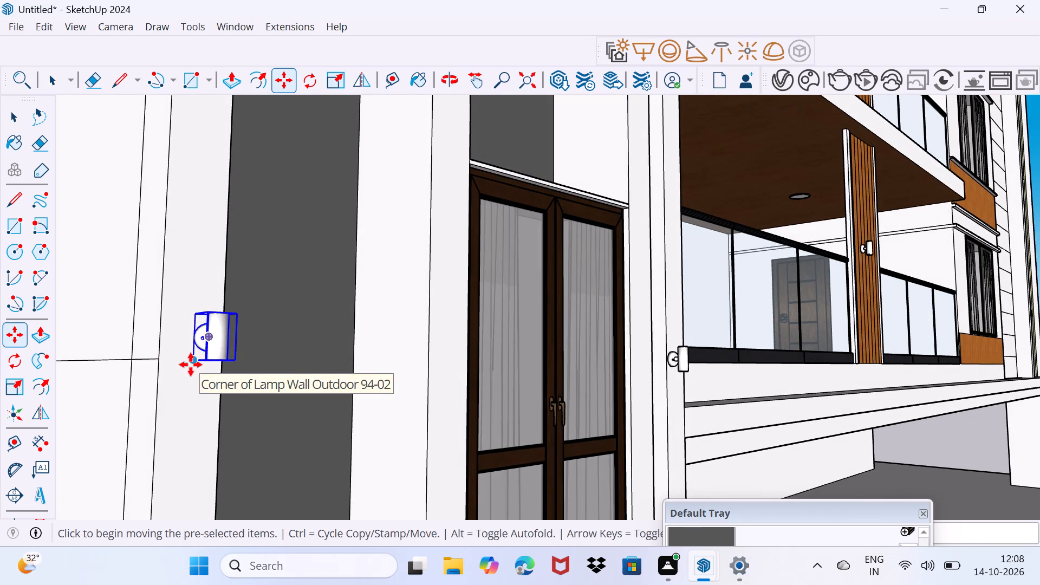
pyautogui.click(191, 365)
pyautogui.click(174, 365)
pyautogui.press('space')
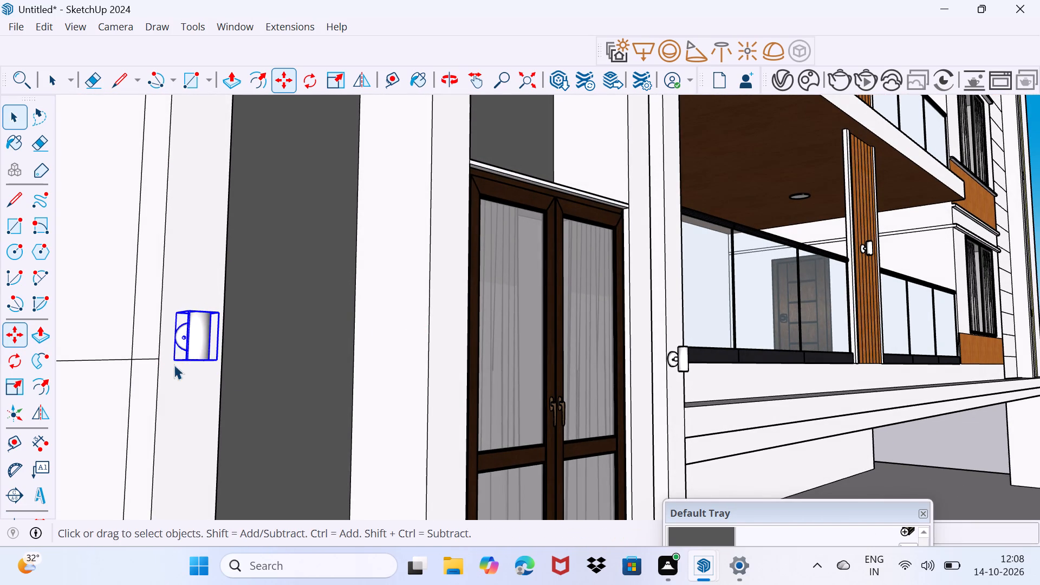
pyautogui.moveTo(183, 383); pyautogui.dragTo(187, 366)
# Nudge the lower lamp on the balcony side slightly farther across its white outer strip, away from the grey panel.
pyautogui.scroll(-4, 178, 348)
pyautogui.moveTo(198, 317); pyautogui.dragTo(119, 343, button='middle')
pyautogui.scroll(-4, 120, 343)
pyautogui.scroll(4, 409, 388)
pyautogui.scroll(4, 496, 355)
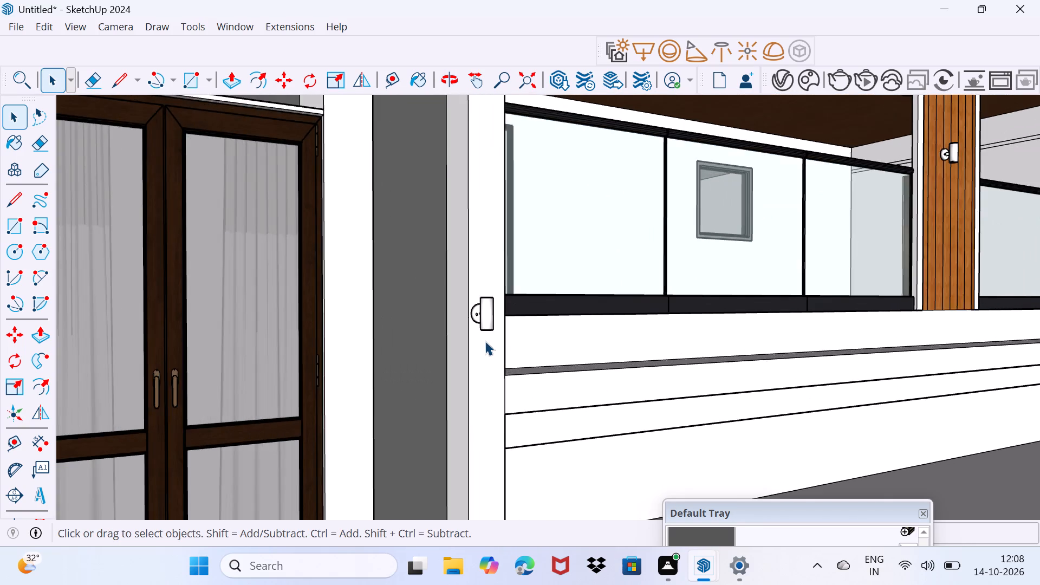
pyautogui.scroll(4, 485, 340)
pyautogui.click(485, 326)
pyautogui.scroll(8, 486, 325)
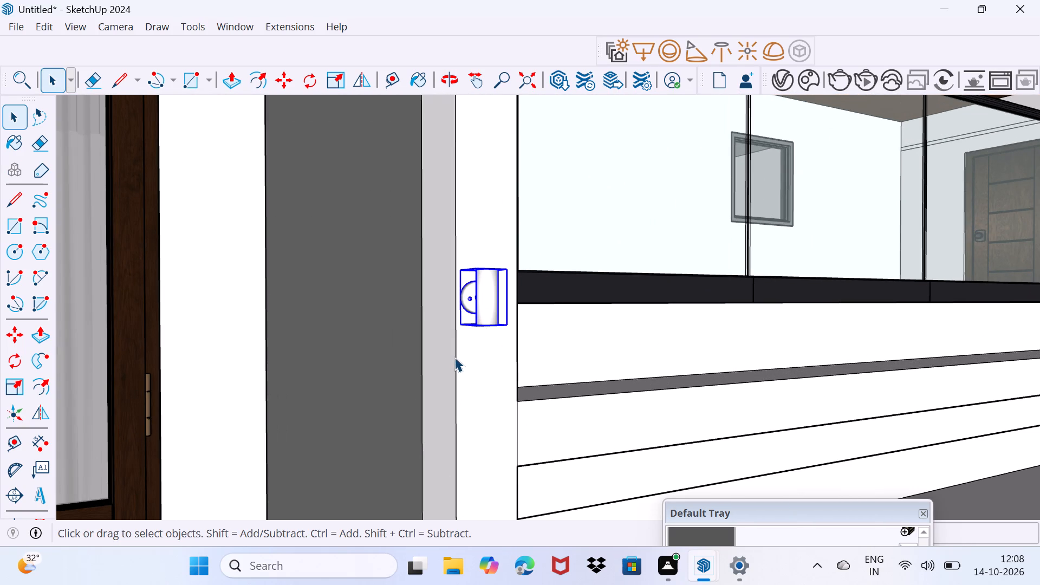
pyautogui.moveTo(518, 339); pyautogui.dragTo(386, 342, button='middle')
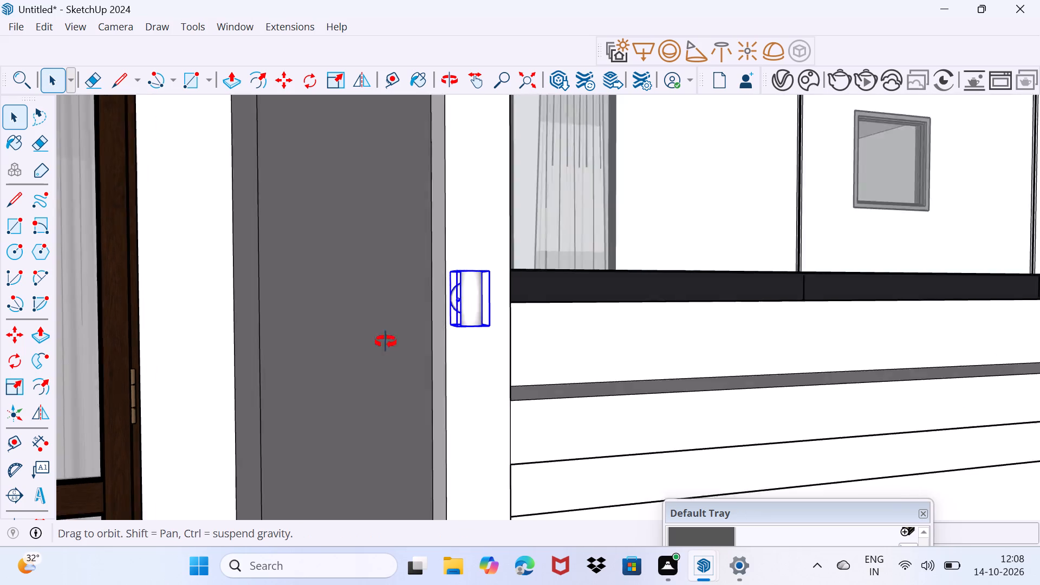
pyautogui.moveTo(386, 342); pyautogui.dragTo(253, 353, button='middle')
pyautogui.scroll(4, 430, 337)
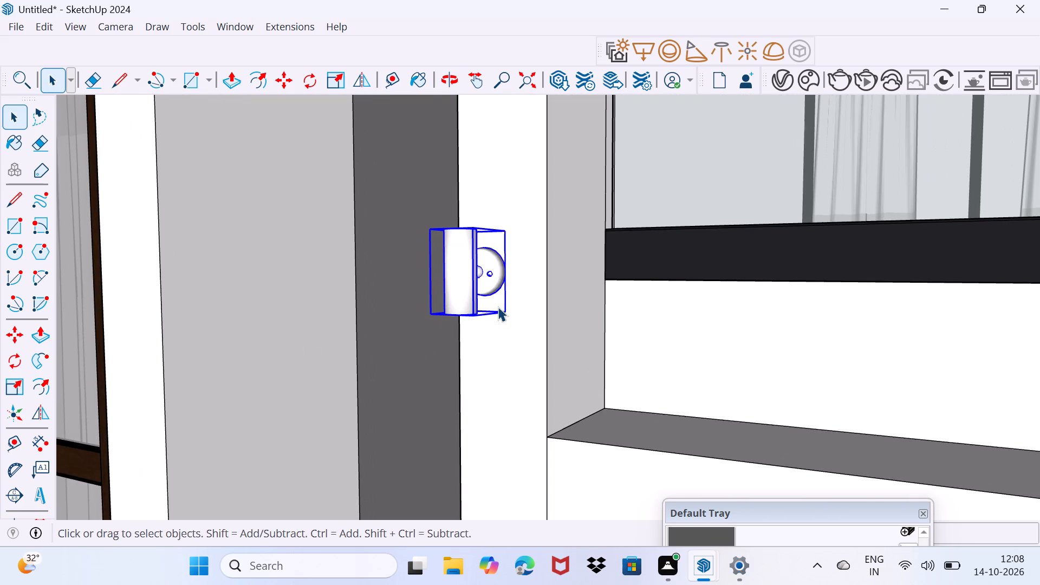
pyautogui.press('m')
pyautogui.click(500, 311)
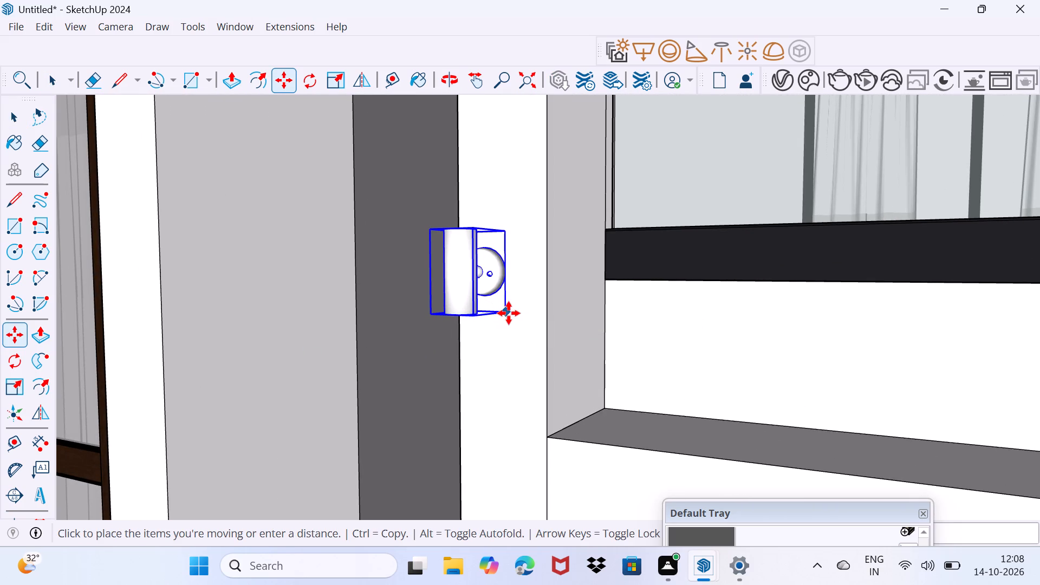
pyautogui.click(525, 314)
pyautogui.press('space')
pyautogui.moveTo(512, 350); pyautogui.dragTo(540, 320)
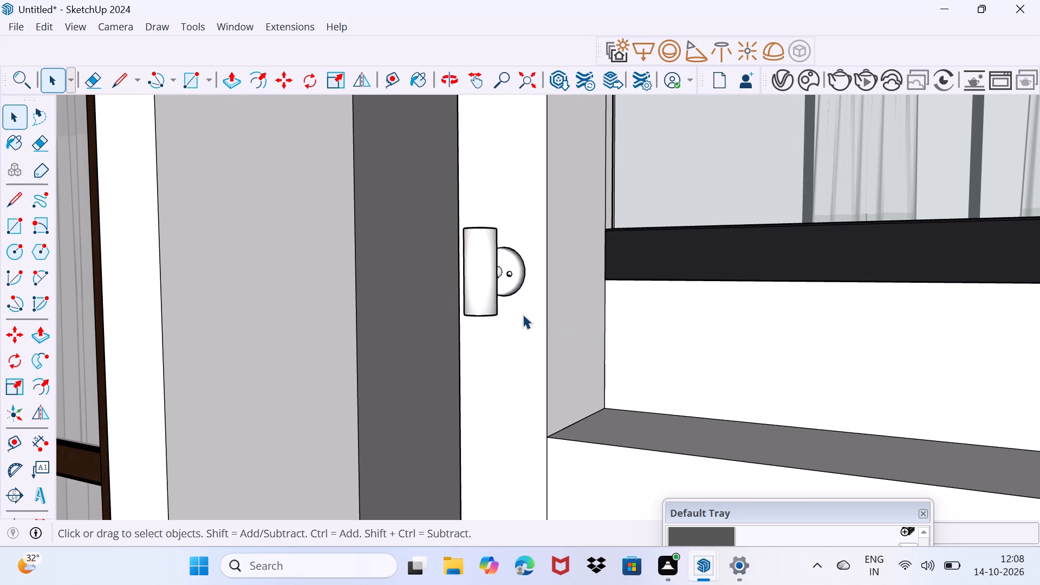
# Copy the upper wall lamp on the tower's balcony side from the grey panel onto the adjacent white outer strip.
pyautogui.scroll(-13, 507, 316)
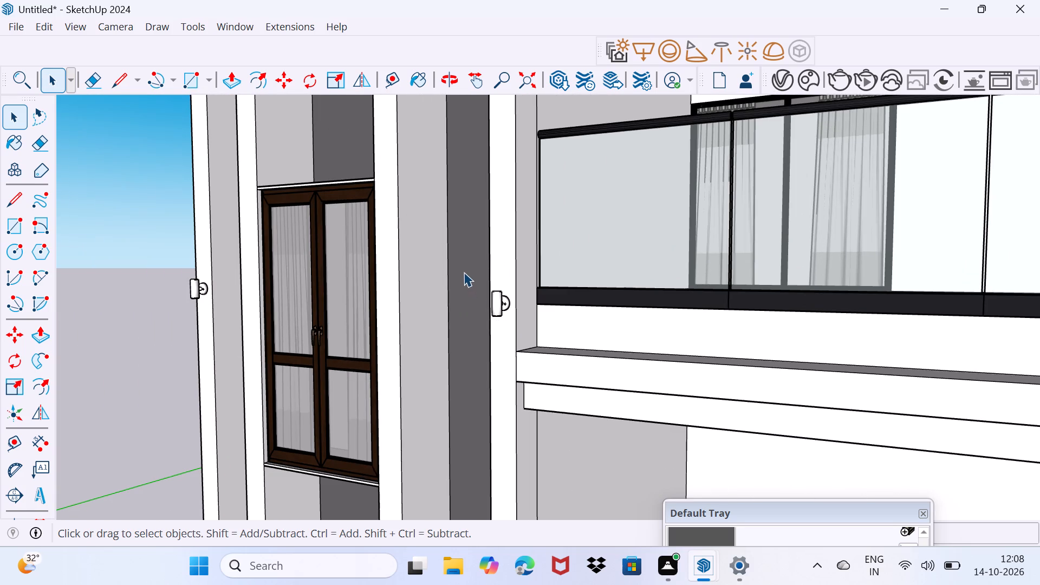
pyautogui.keyDown('shift'); pyautogui.moveTo(464, 266); pyautogui.dragTo(537, 476, button='middle'); pyautogui.keyUp('shift')
pyautogui.keyDown('shift'); pyautogui.scroll(-1, 465, 292); pyautogui.keyUp('shift')
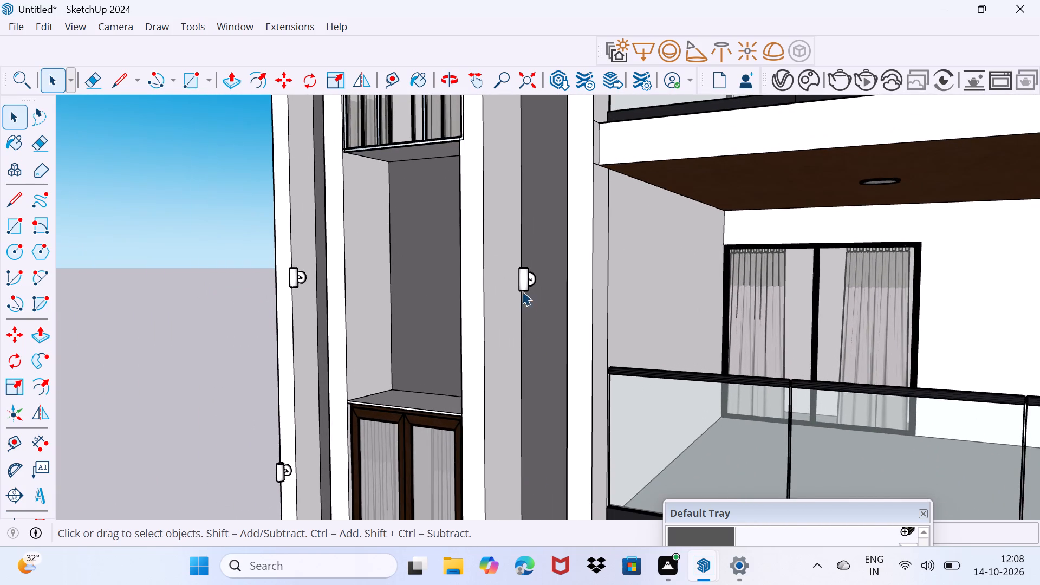
pyautogui.scroll(3, 531, 284)
pyautogui.click(532, 280)
pyautogui.scroll(5, 526, 284)
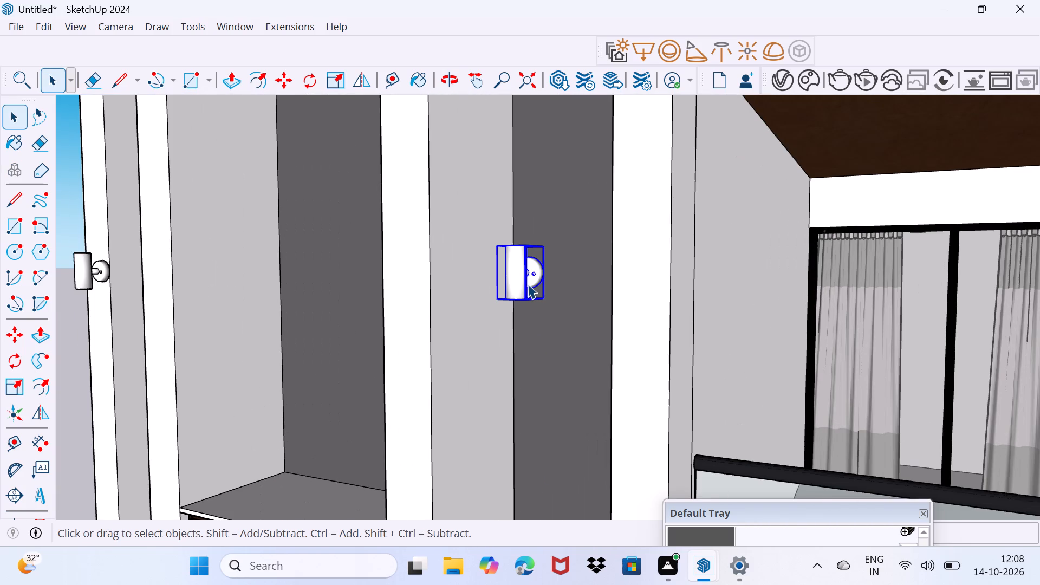
pyautogui.press('m')
pyautogui.click(542, 299)
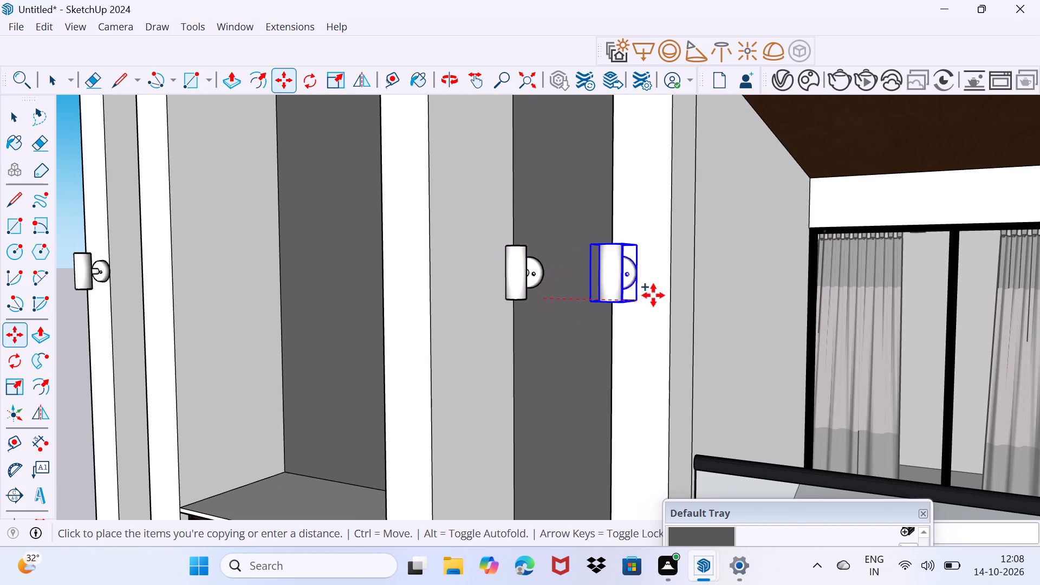
pyautogui.click(660, 276)
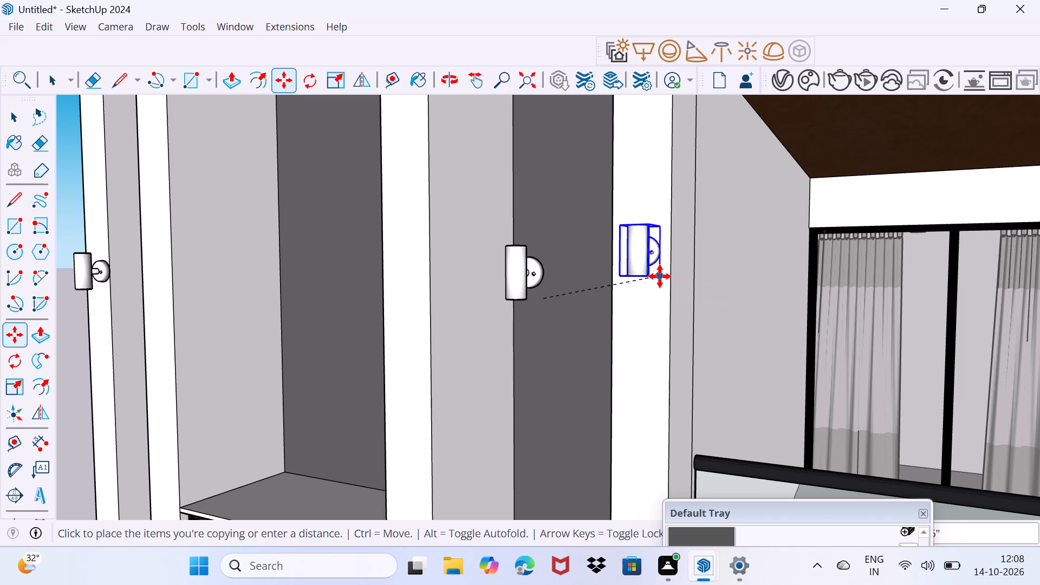
# Delete the original upper wall lamp left on the grey panel at the tower's balcony side.
pyautogui.press('space')
pyautogui.moveTo(626, 322); pyautogui.dragTo(658, 305)
pyautogui.click(518, 272)
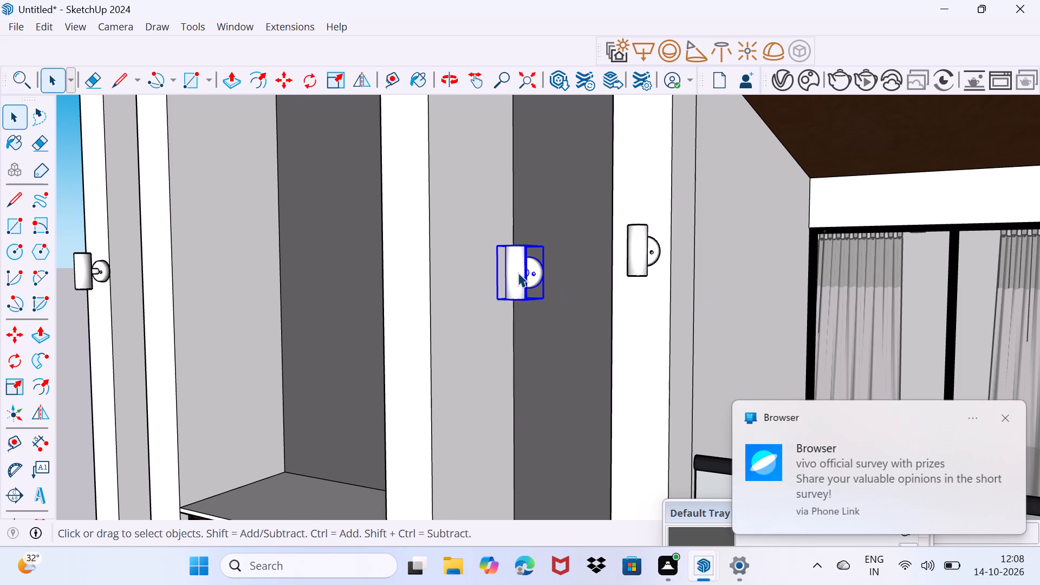
pyautogui.press('Delete')
# Move the upper wall lamp on the tower's far side from the grey panel onto its white outer strip.
pyautogui.scroll(-3, 495, 287)
pyautogui.scroll(4, 184, 264)
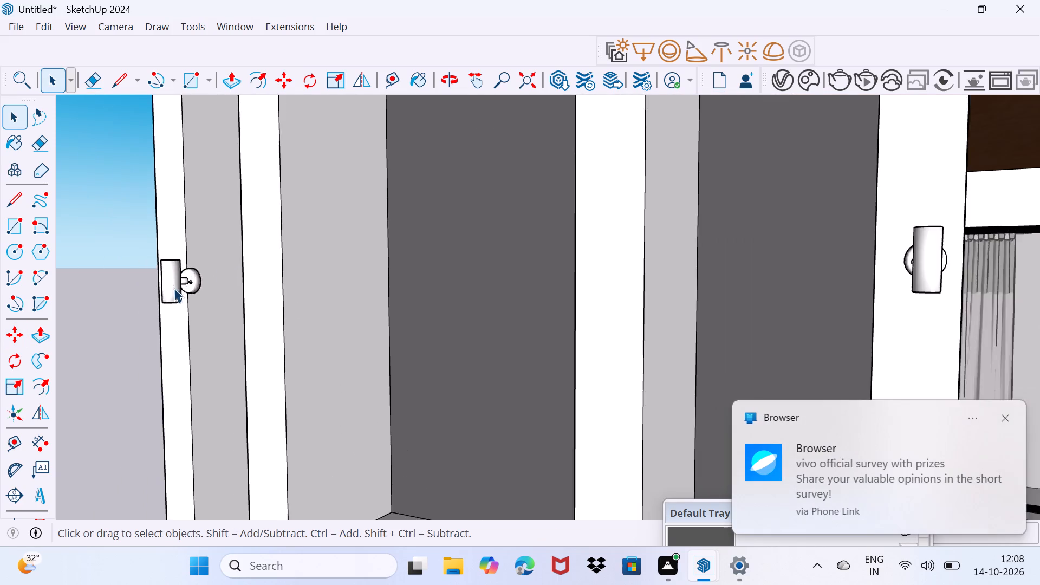
pyautogui.moveTo(174, 288); pyautogui.dragTo(297, 301, button='middle')
pyautogui.scroll(-3, 233, 295)
pyautogui.keyDown('shift'); pyautogui.moveTo(216, 295); pyautogui.dragTo(557, 327, button='middle'); pyautogui.keyUp('shift')
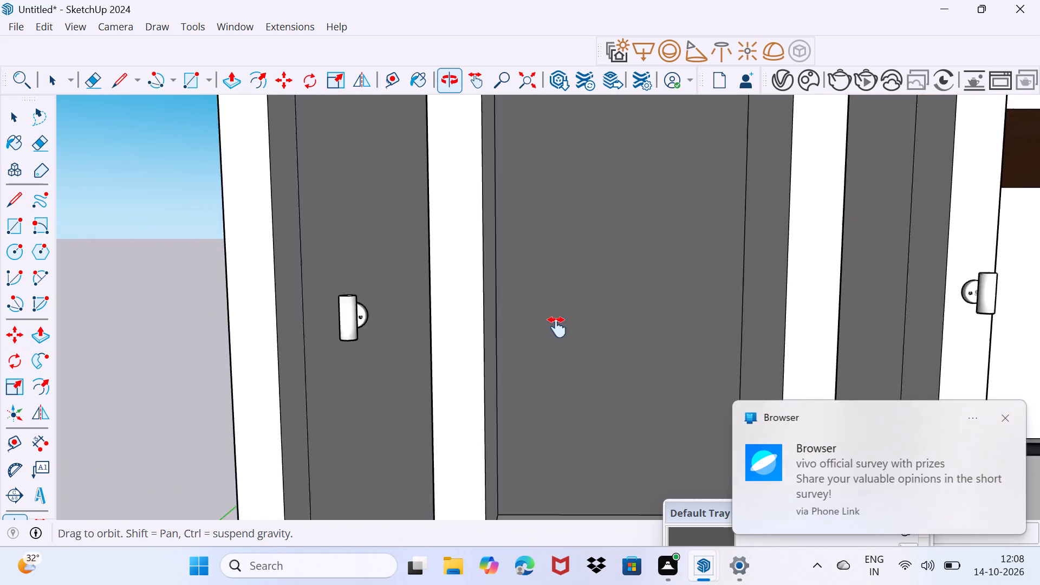
pyautogui.keyDown('shift'); pyautogui.moveTo(557, 327); pyautogui.dragTo(607, 324, button='middle'); pyautogui.keyUp('shift')
pyautogui.click(481, 322)
pyautogui.scroll(4, 491, 330)
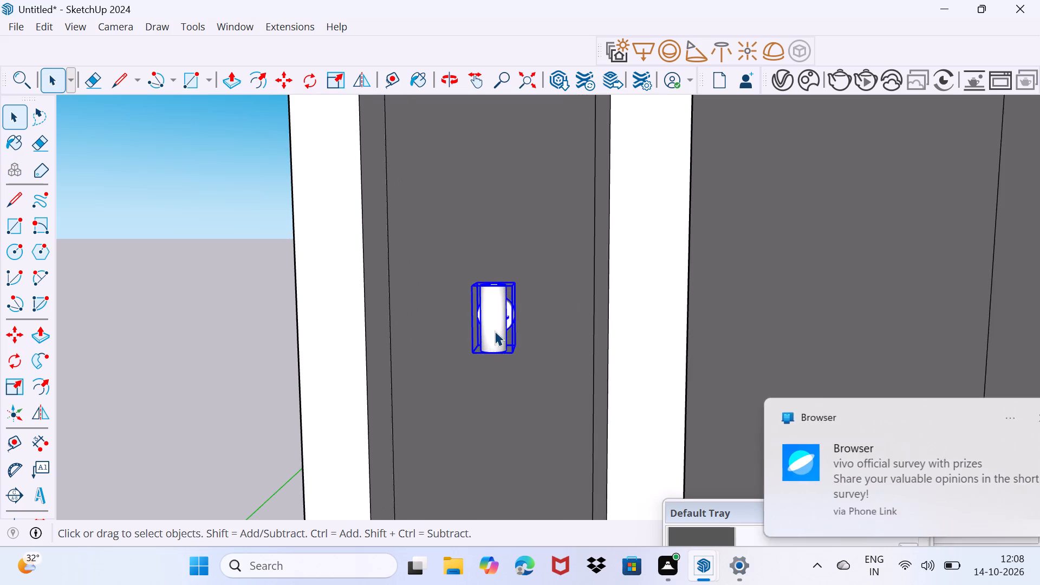
pyautogui.scroll(10, 495, 331)
pyautogui.scroll(-3, 537, 346)
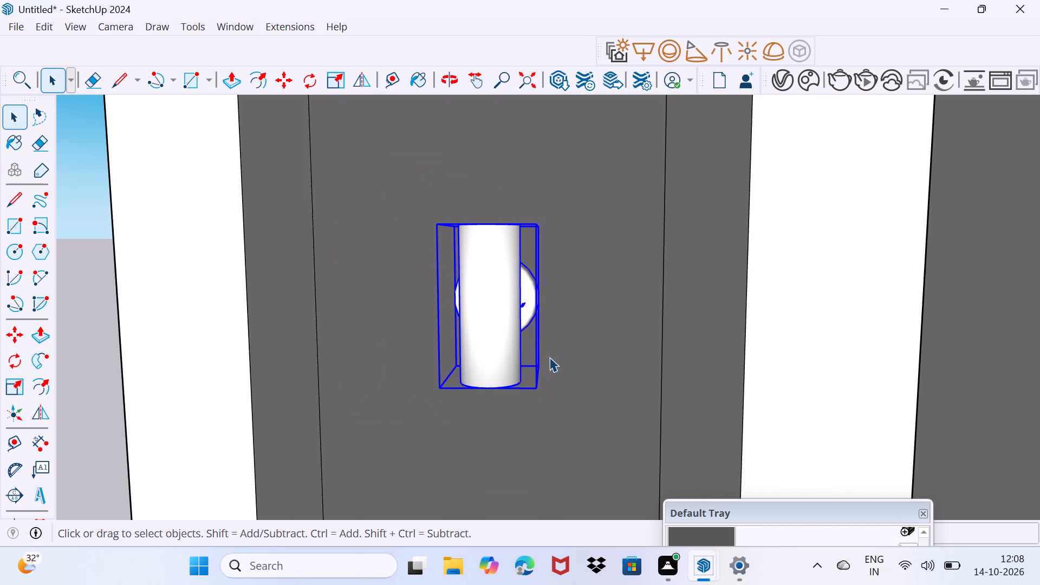
pyautogui.press('m')
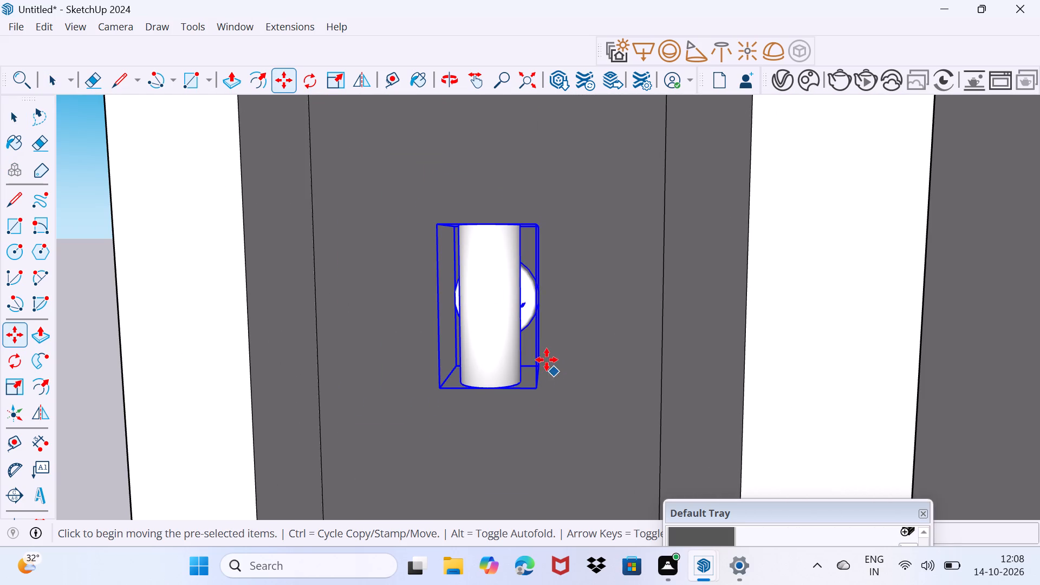
pyautogui.click(545, 365)
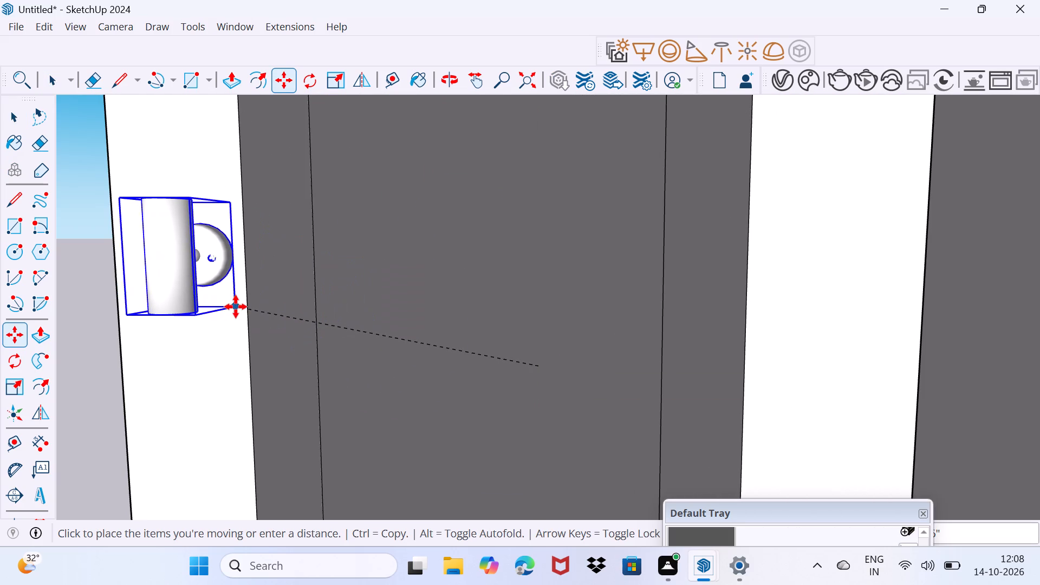
pyautogui.click(228, 305)
pyautogui.press('space')
pyautogui.moveTo(219, 330); pyautogui.dragTo(238, 304)
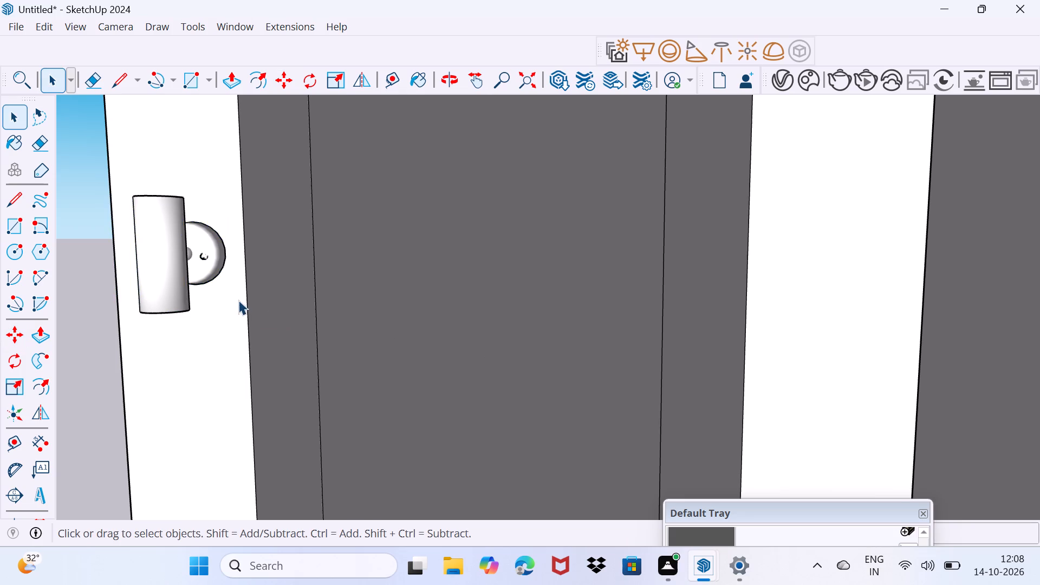
# Paint the remaining unpainted lower faces of the vertical strip at the roof parapet's end with the in-model yellow material.
pyautogui.scroll(-20, 233, 305)
pyautogui.scroll(-7, 233, 305)
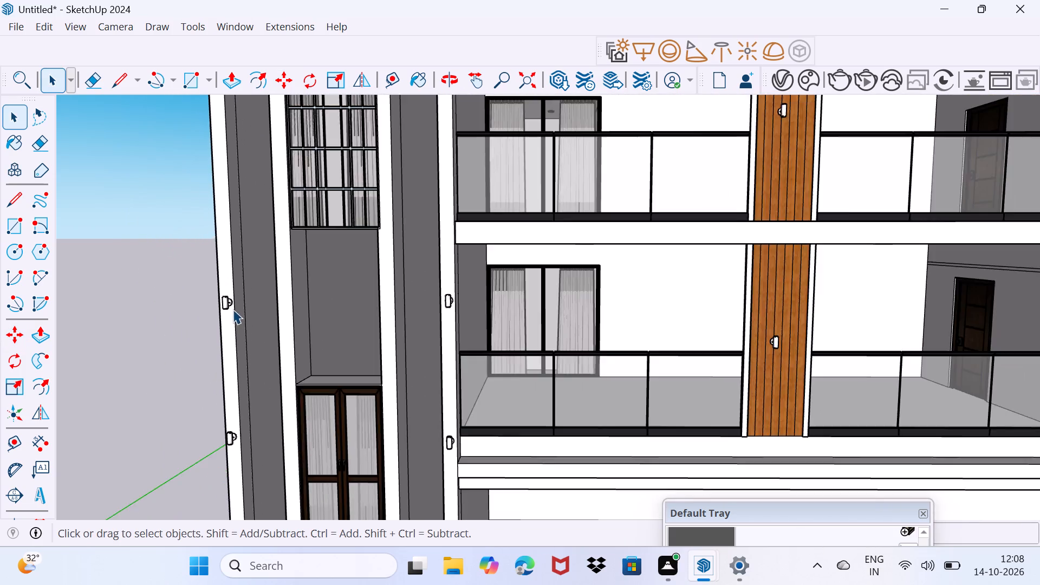
pyautogui.scroll(-7, 233, 309)
pyautogui.scroll(-3, 552, 410)
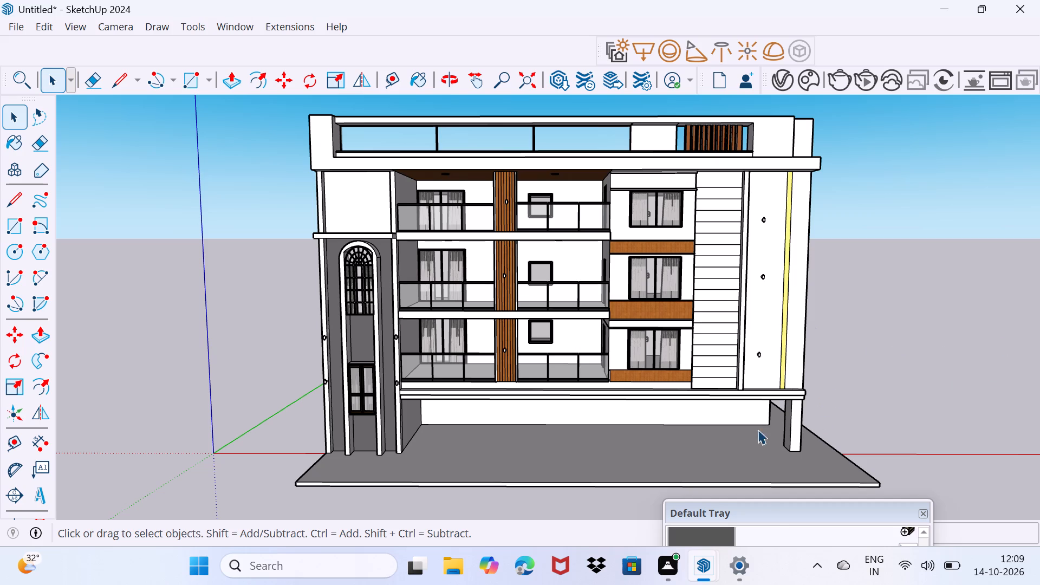
pyautogui.moveTo(767, 512); pyautogui.dragTo(804, 295)
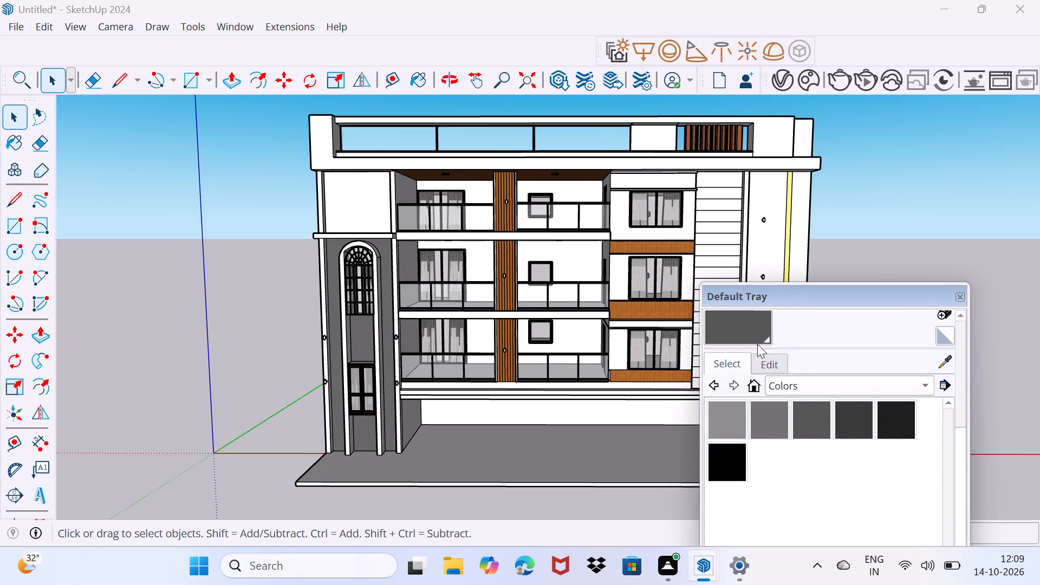
pyautogui.moveTo(791, 394); pyautogui.dragTo(790, 389)
pyautogui.click(795, 294)
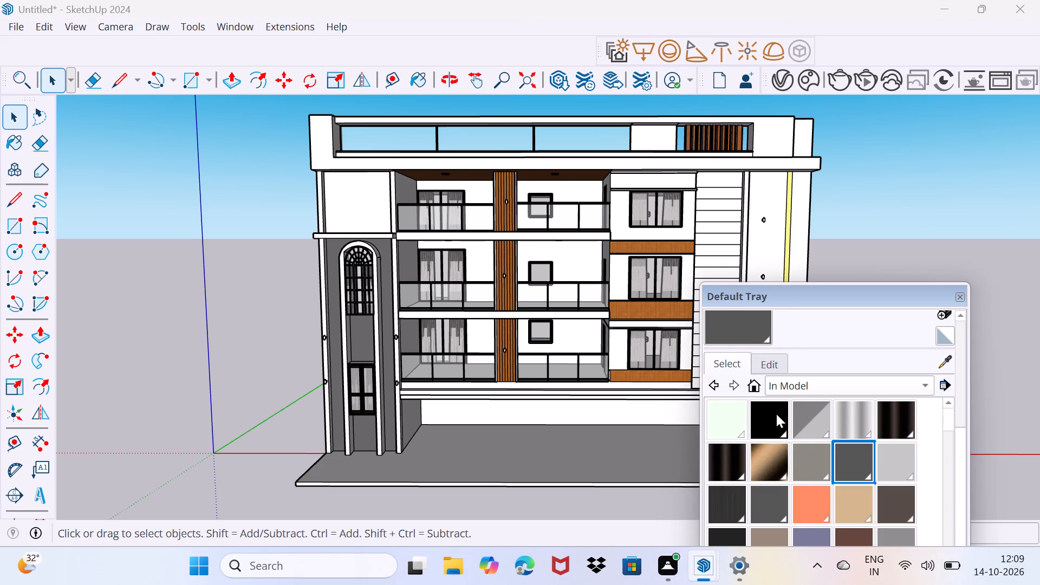
pyautogui.scroll(-6, 785, 445)
pyautogui.scroll(2, 784, 452)
pyautogui.click(770, 459)
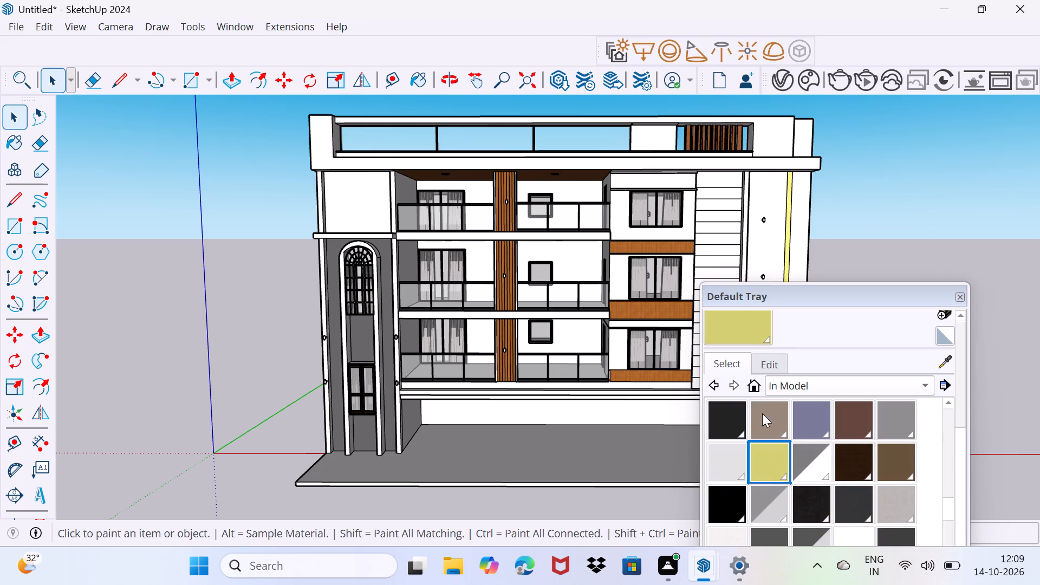
pyautogui.scroll(4, 775, 178)
pyautogui.moveTo(816, 152); pyautogui.dragTo(597, 180, button='middle')
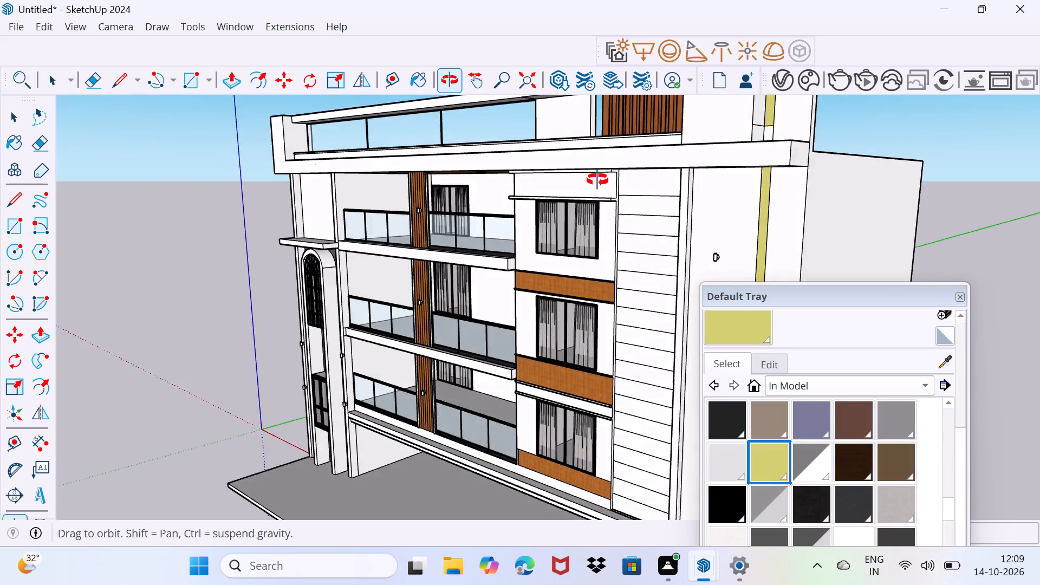
pyautogui.moveTo(597, 180); pyautogui.dragTo(568, 231, button='middle')
pyautogui.click(717, 179)
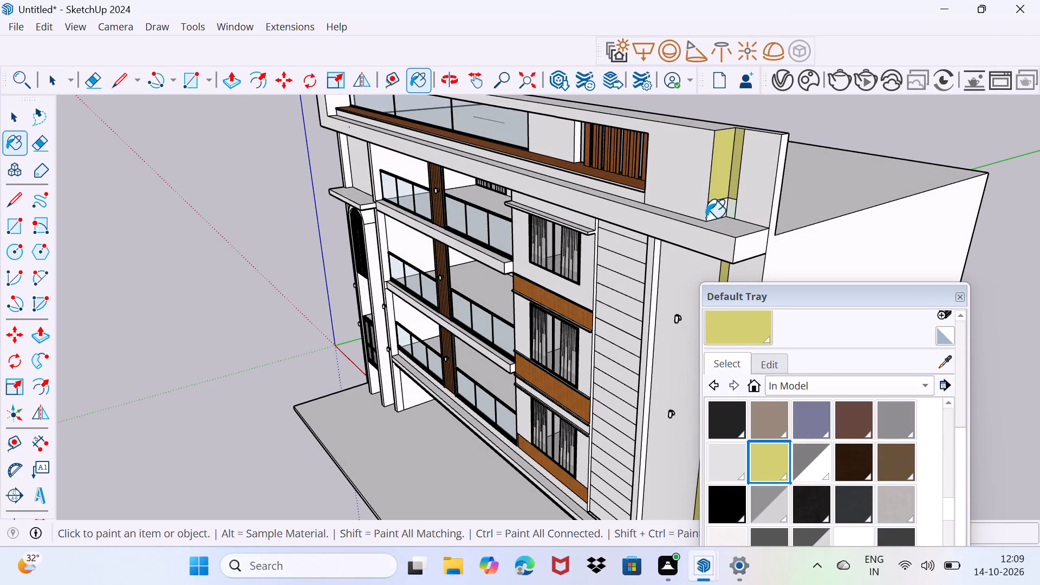
pyautogui.click(719, 216)
pyautogui.click(731, 209)
pyautogui.scroll(-4, 691, 223)
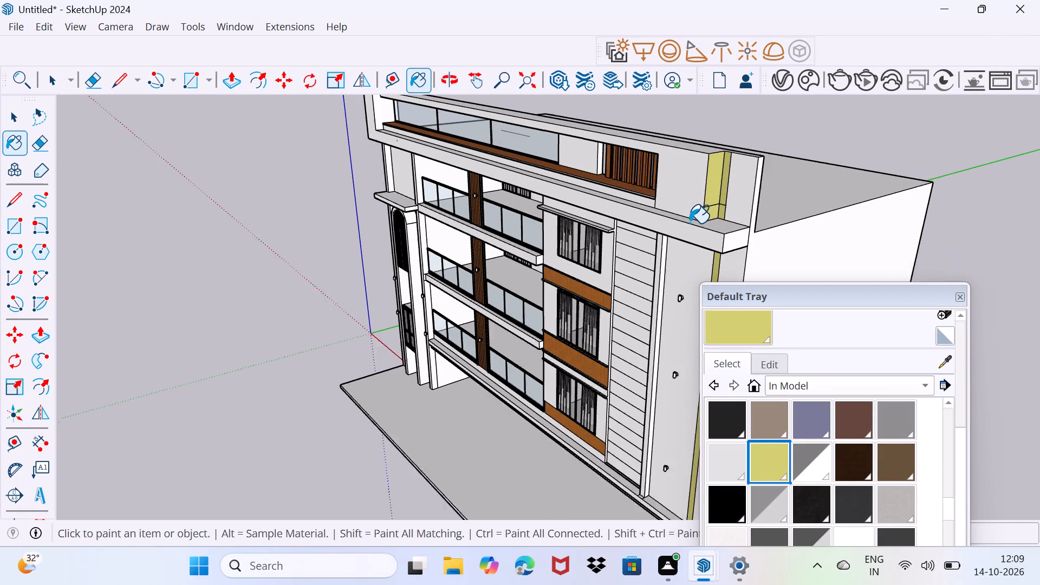
# Paint the parapet face beyond the yellow strip with the in-model dark grey material.
pyautogui.moveTo(687, 223); pyautogui.dragTo(734, 224, button='middle')
pyautogui.scroll(-2, 766, 471)
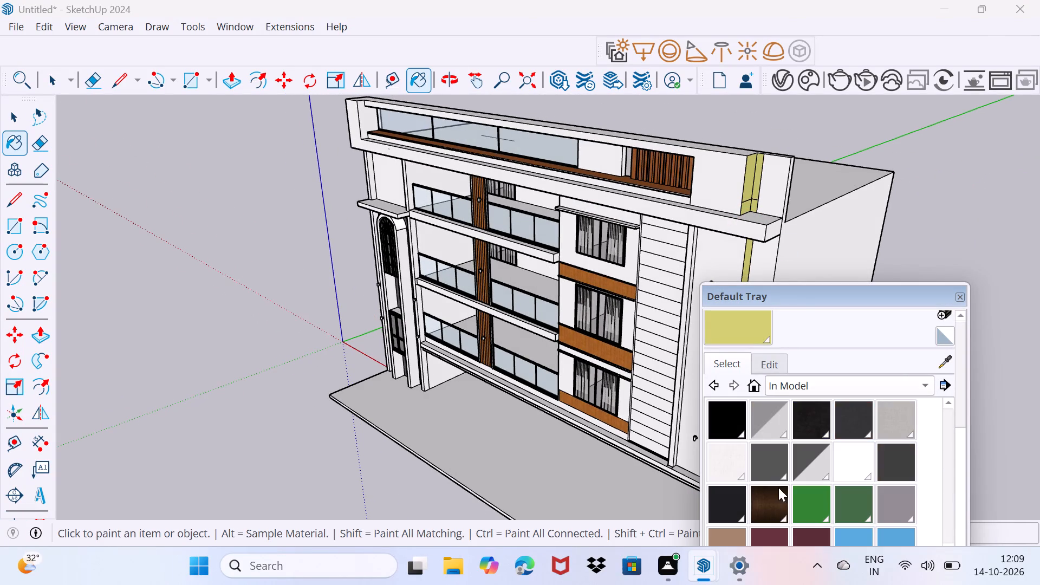
pyautogui.scroll(-1, 789, 493)
pyautogui.scroll(1, 780, 445)
pyautogui.moveTo(772, 459); pyautogui.dragTo(777, 454)
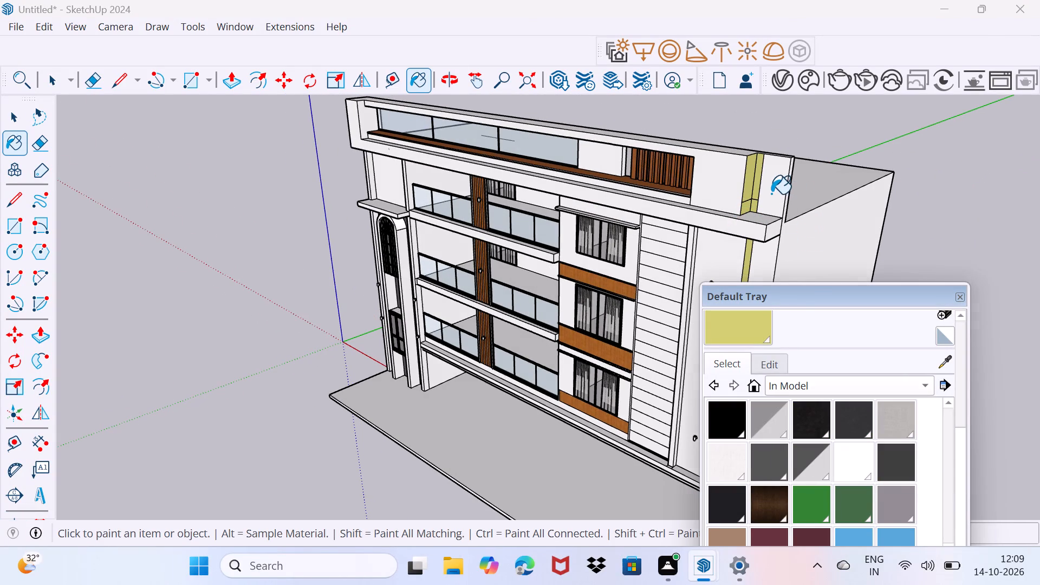
pyautogui.click(771, 194)
pyautogui.click(774, 454)
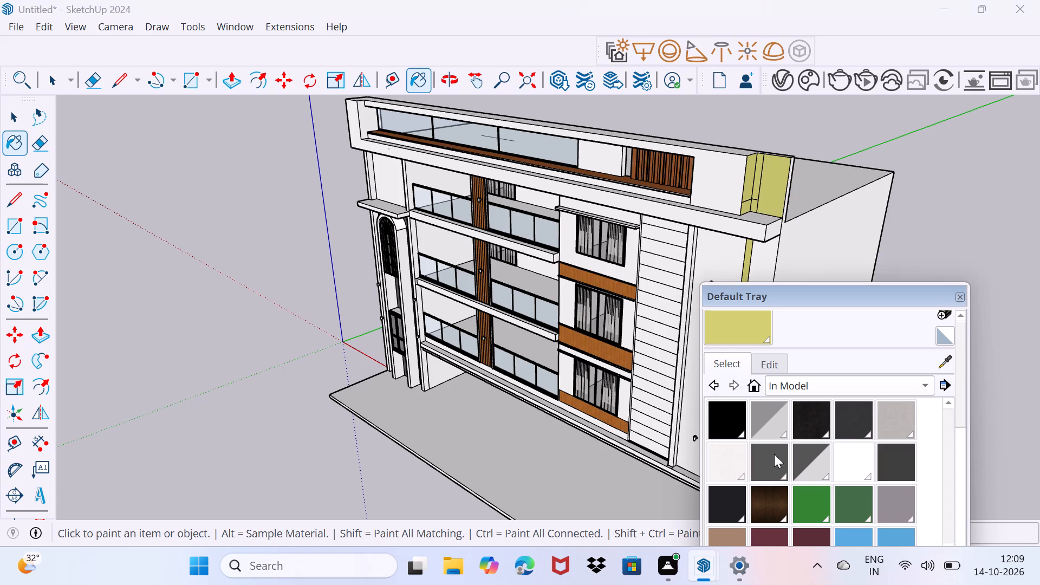
pyautogui.click(769, 196)
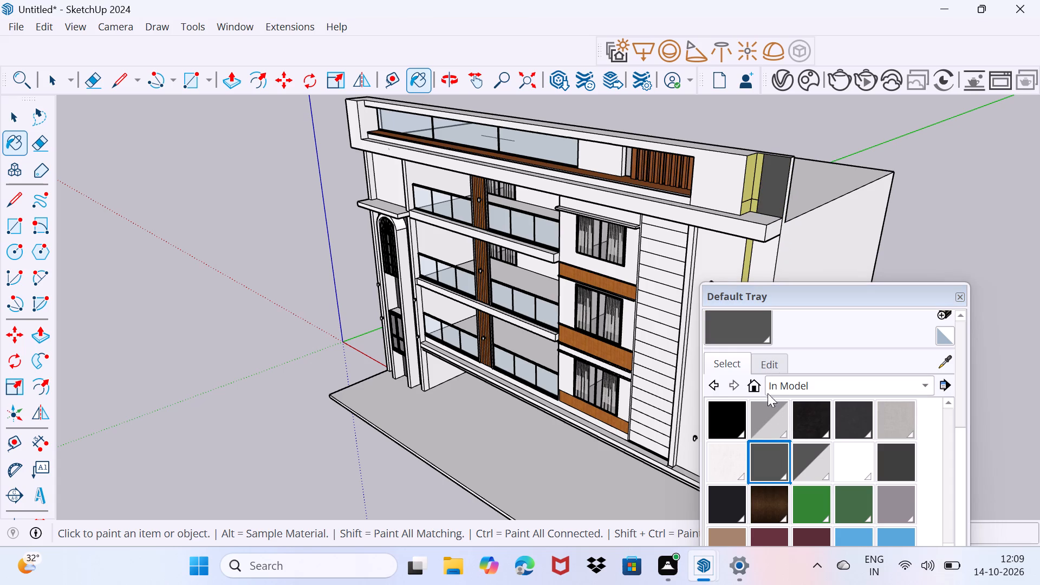
# Paint the tall wall panel holding the three lamps and the outer strip beyond the yellow band dark grey.
pyautogui.moveTo(743, 365); pyautogui.dragTo(802, 373, button='middle')
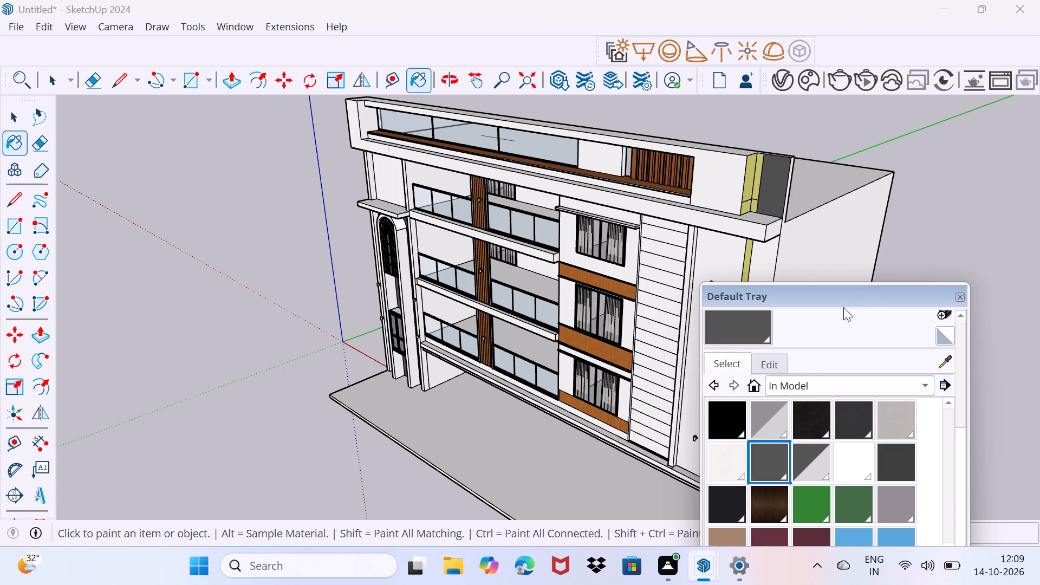
pyautogui.moveTo(846, 295); pyautogui.dragTo(766, 458)
pyautogui.click(709, 329)
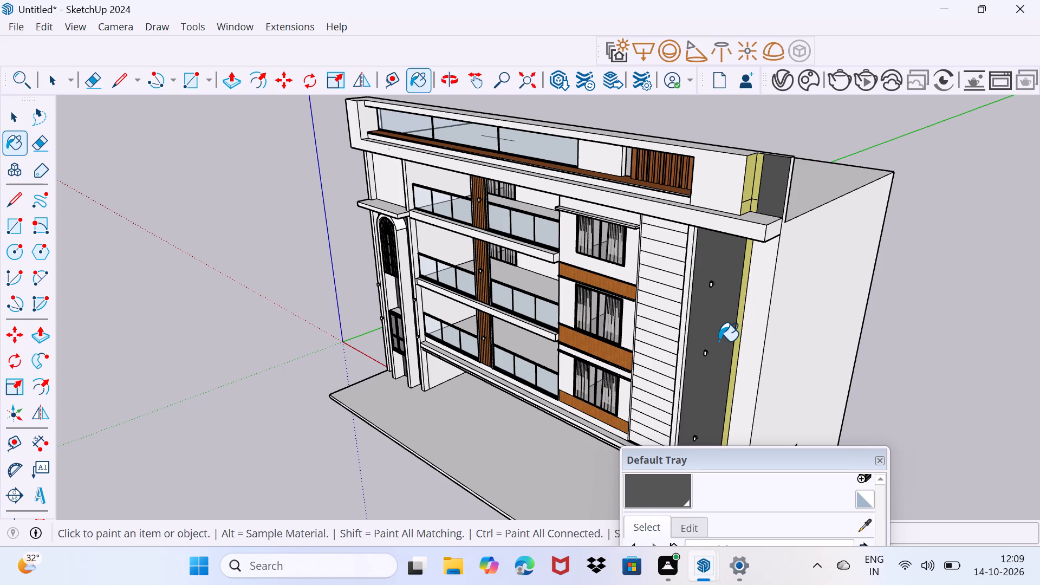
pyautogui.click(743, 346)
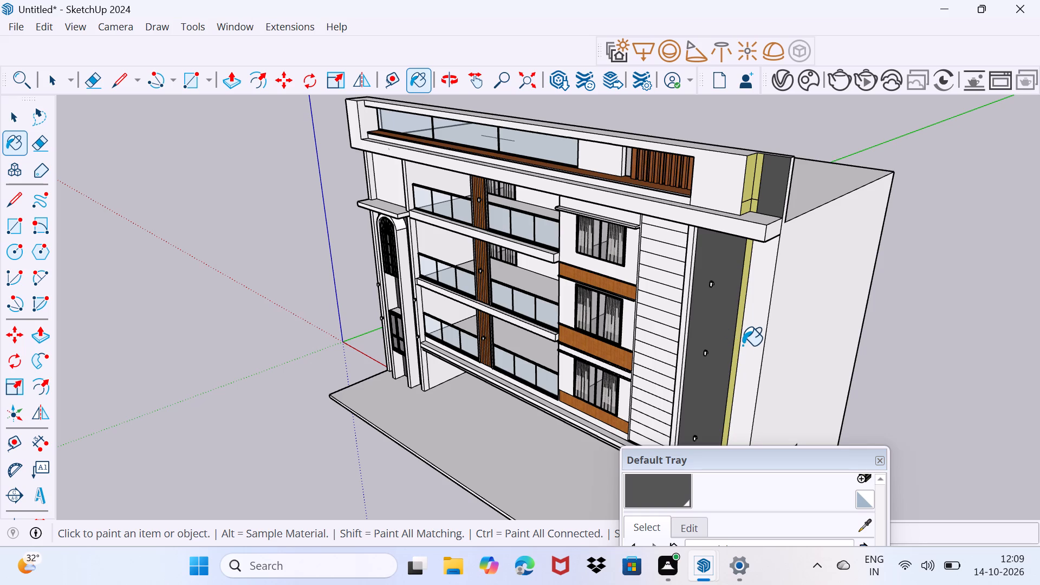
# Paint the front and side faces of the narrow vertical fin between the grooved cladding and the lamp panel dark grey.
pyautogui.scroll(-2, 745, 350)
pyautogui.moveTo(730, 372); pyautogui.dragTo(808, 345, button='middle')
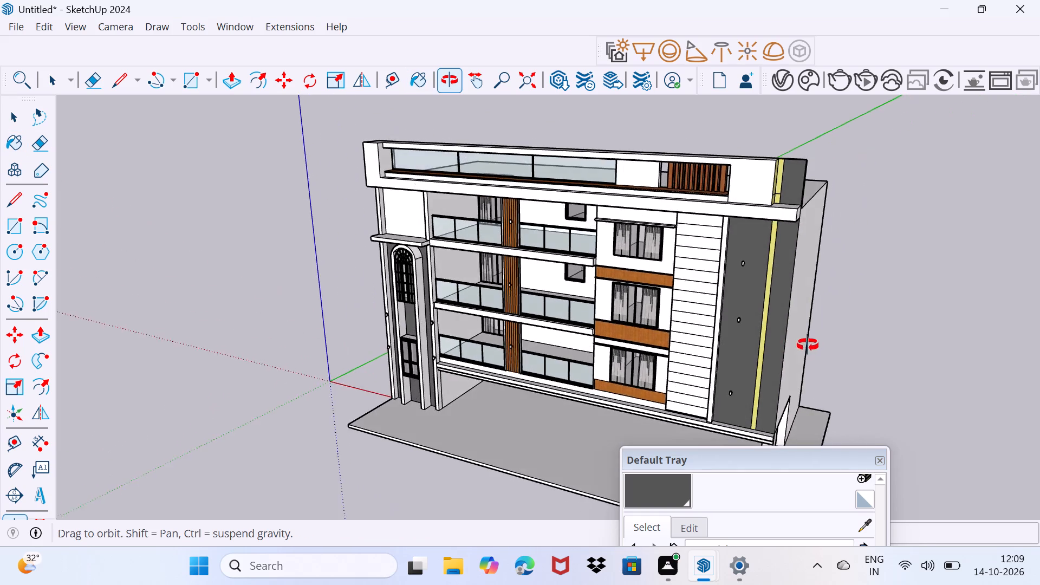
pyautogui.moveTo(808, 345); pyautogui.dragTo(879, 300, button='middle')
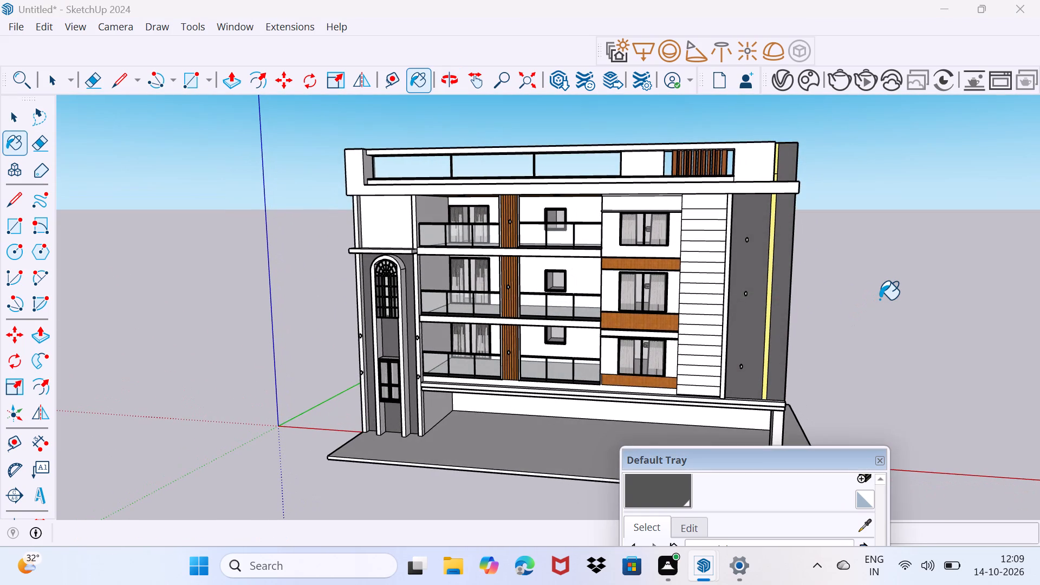
pyautogui.scroll(7, 732, 321)
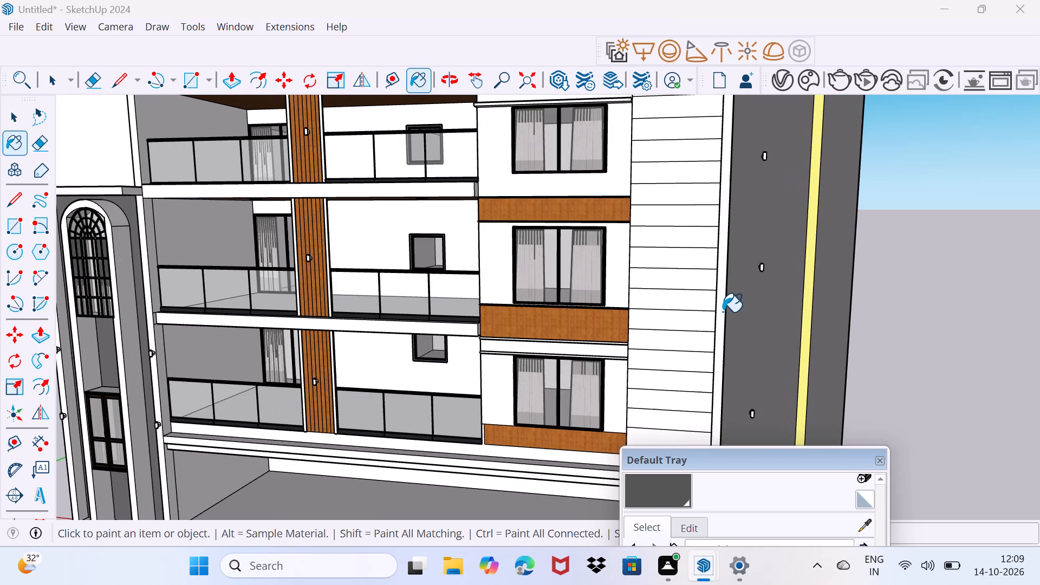
pyautogui.click(723, 312)
pyautogui.moveTo(746, 305); pyautogui.dragTo(568, 305, button='middle')
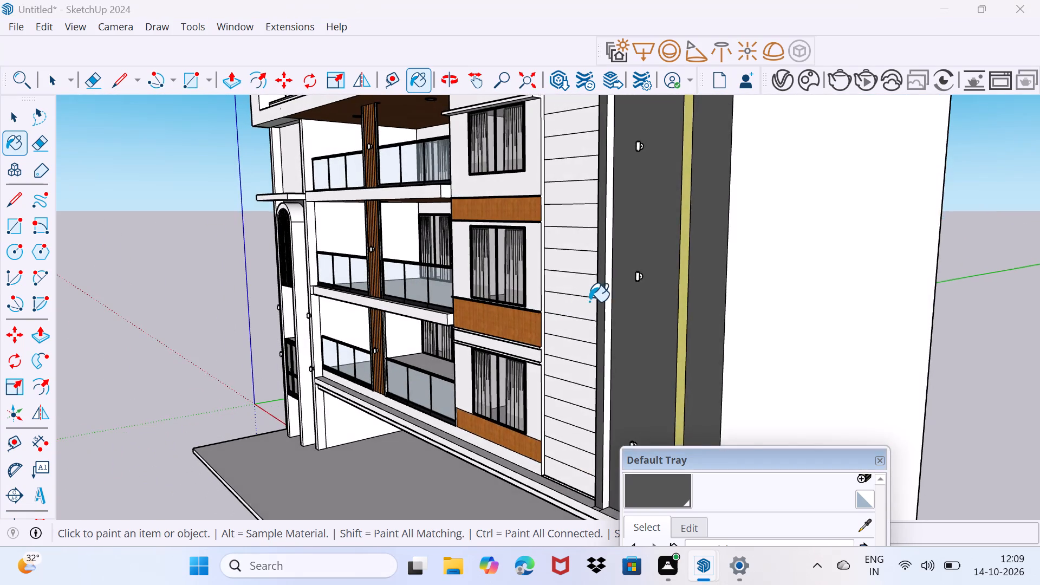
pyautogui.scroll(2, 600, 300)
pyautogui.click(614, 296)
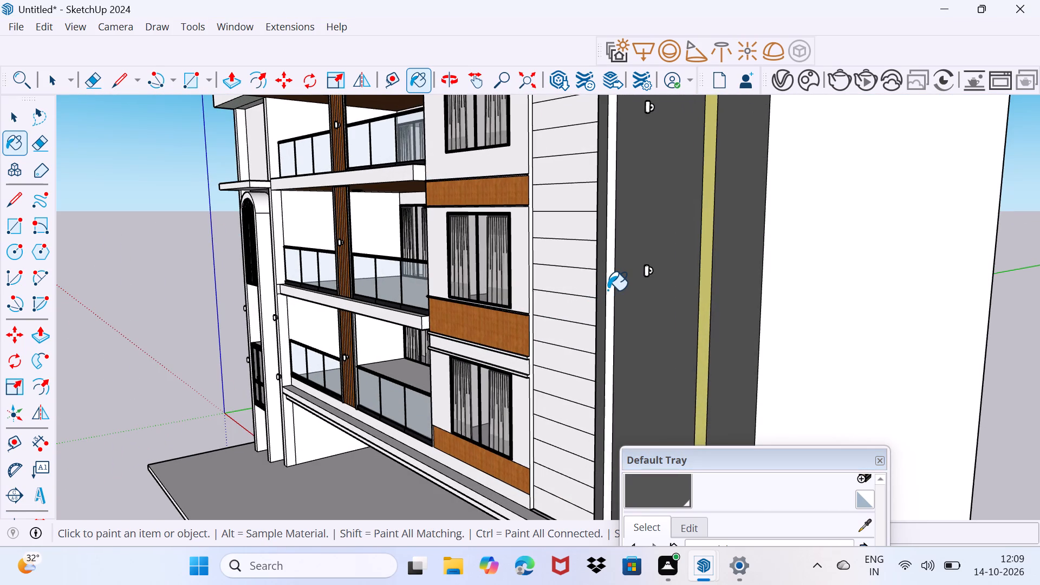
pyautogui.click(608, 290)
# Paint the top, front and end faces of the ledge above the top-floor window dark grey.
pyautogui.scroll(-6, 603, 294)
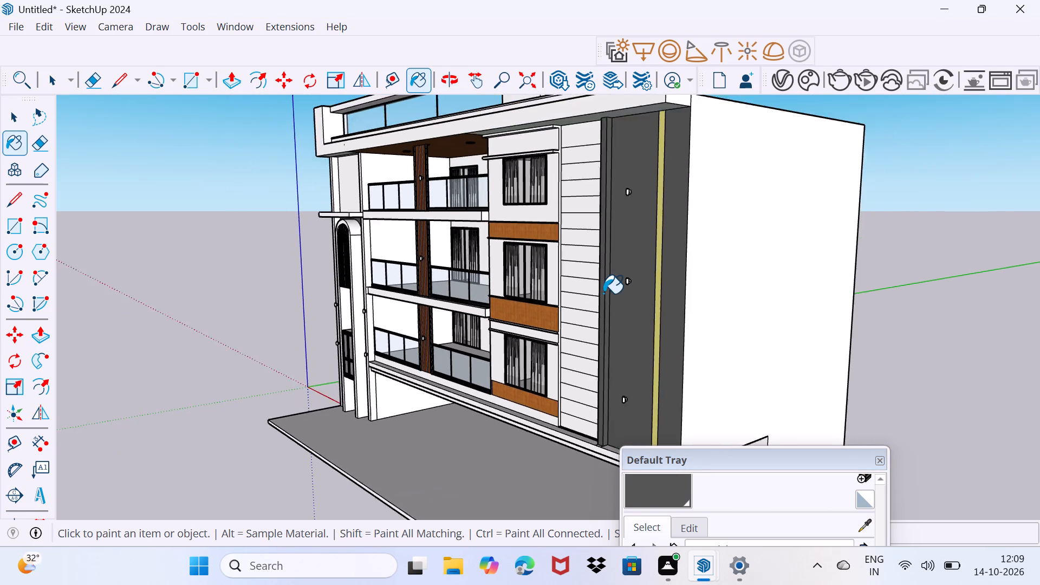
pyautogui.scroll(-2, 603, 294)
pyautogui.moveTo(575, 308); pyautogui.dragTo(682, 297, button='middle')
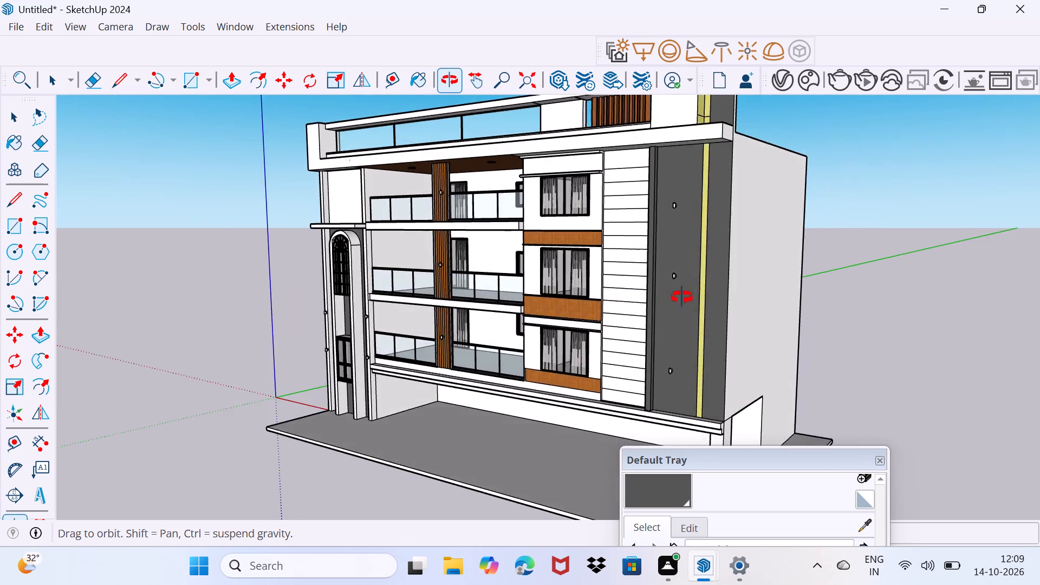
pyautogui.moveTo(682, 297); pyautogui.dragTo(791, 298, button='middle')
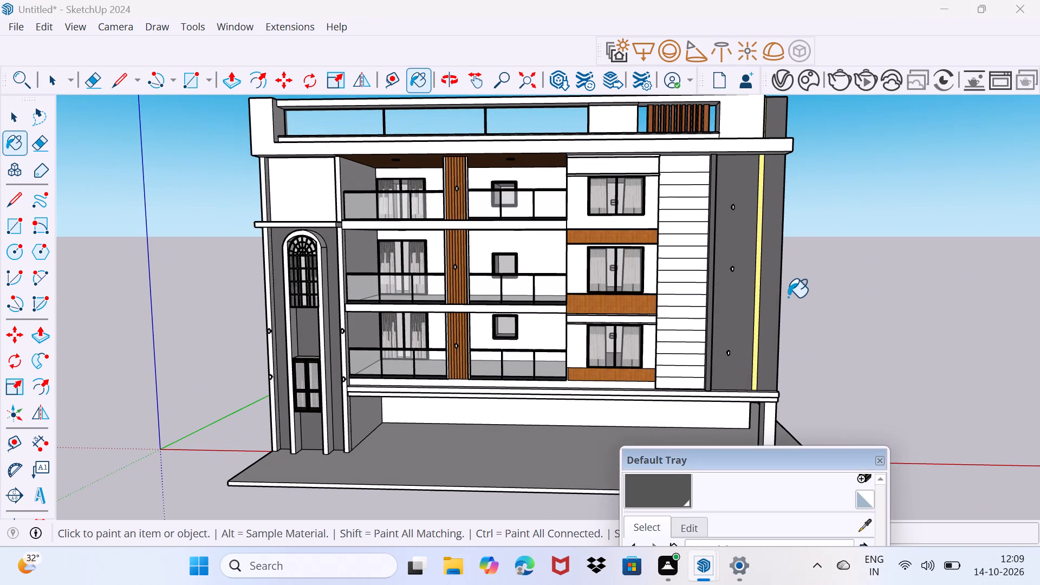
pyautogui.press('space')
pyautogui.scroll(3, 600, 239)
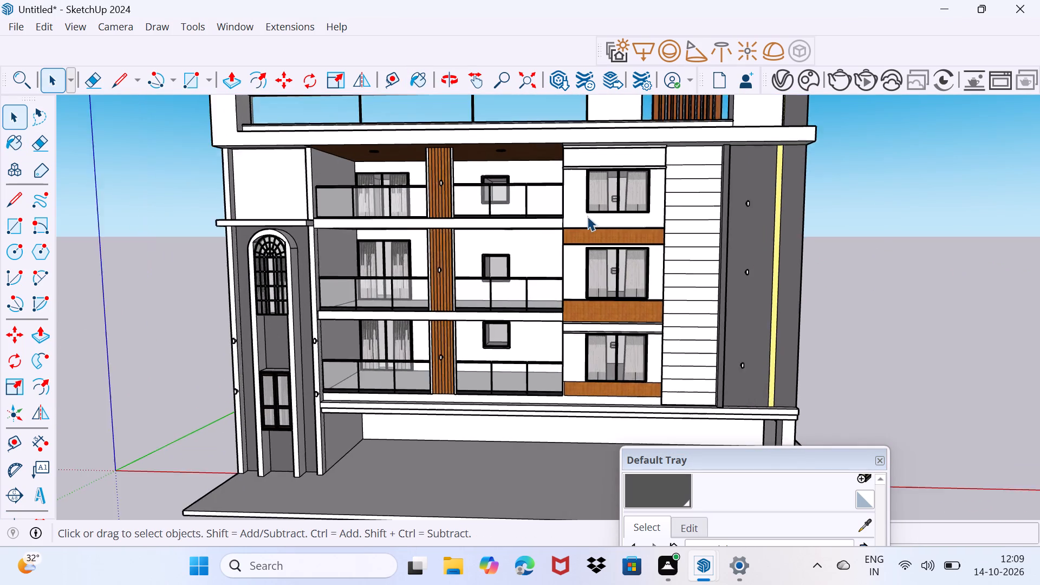
pyautogui.scroll(4, 590, 219)
pyautogui.moveTo(594, 219); pyautogui.dragTo(610, 261, button='middle')
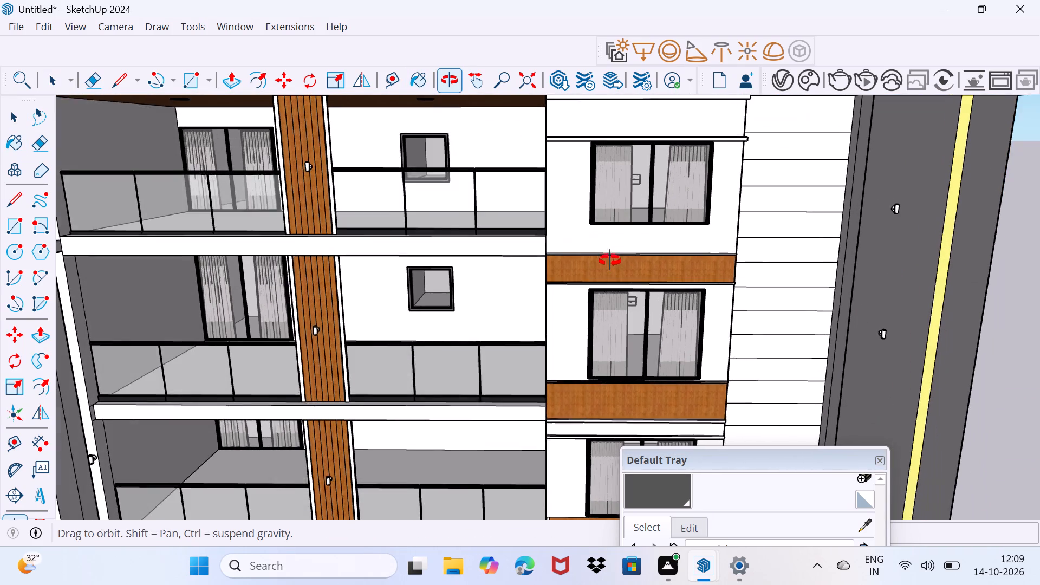
pyautogui.moveTo(610, 261); pyautogui.dragTo(612, 262, button='middle')
pyautogui.scroll(3, 614, 220)
pyautogui.moveTo(610, 220); pyautogui.dragTo(695, 274, button='middle')
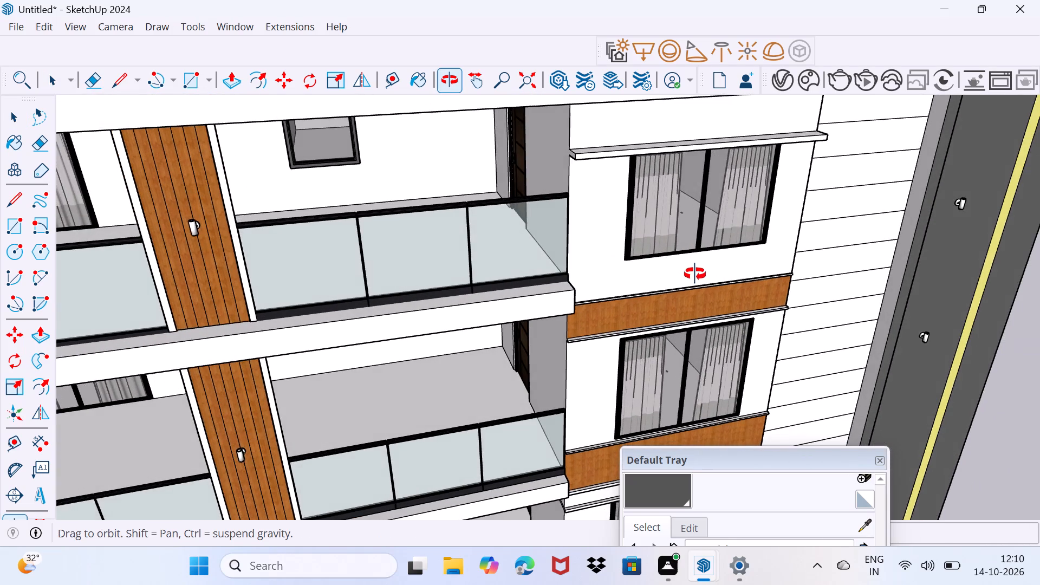
pyautogui.moveTo(695, 274); pyautogui.dragTo(696, 274, button='middle')
pyautogui.click(664, 490)
pyautogui.scroll(2, 614, 184)
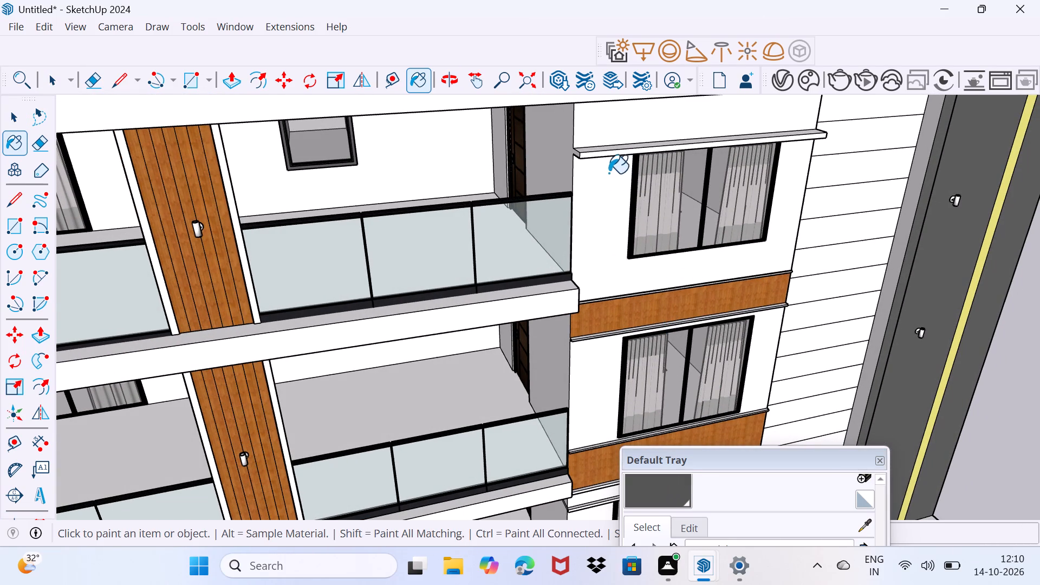
pyautogui.scroll(1, 609, 173)
pyautogui.click(609, 146)
pyautogui.click(607, 135)
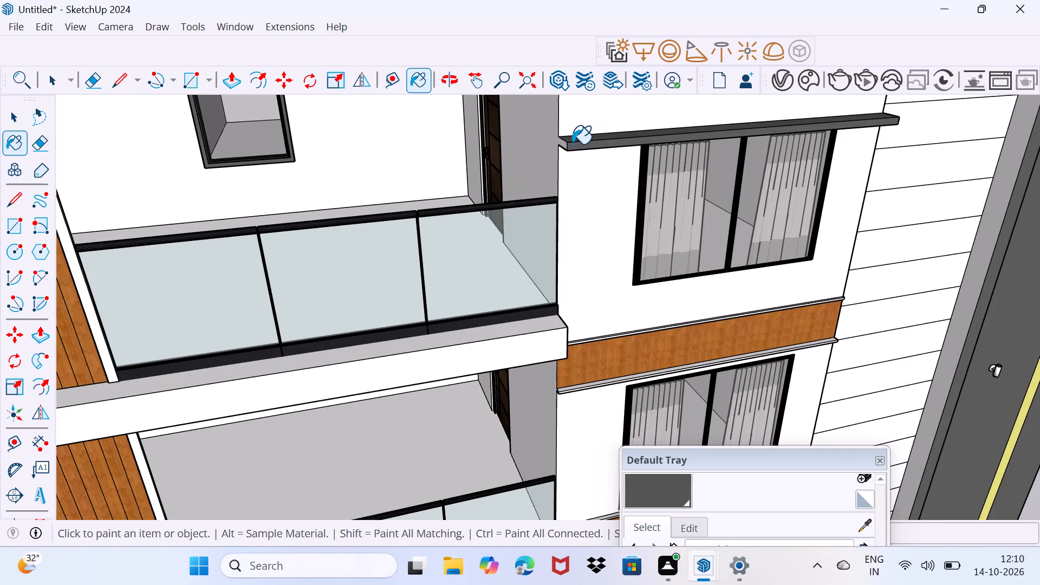
pyautogui.click(563, 144)
# Paint the narrow vertical side face of the window bay, next to the grooved cladding, dark grey.
pyautogui.moveTo(831, 192); pyautogui.dragTo(466, 148, button='middle')
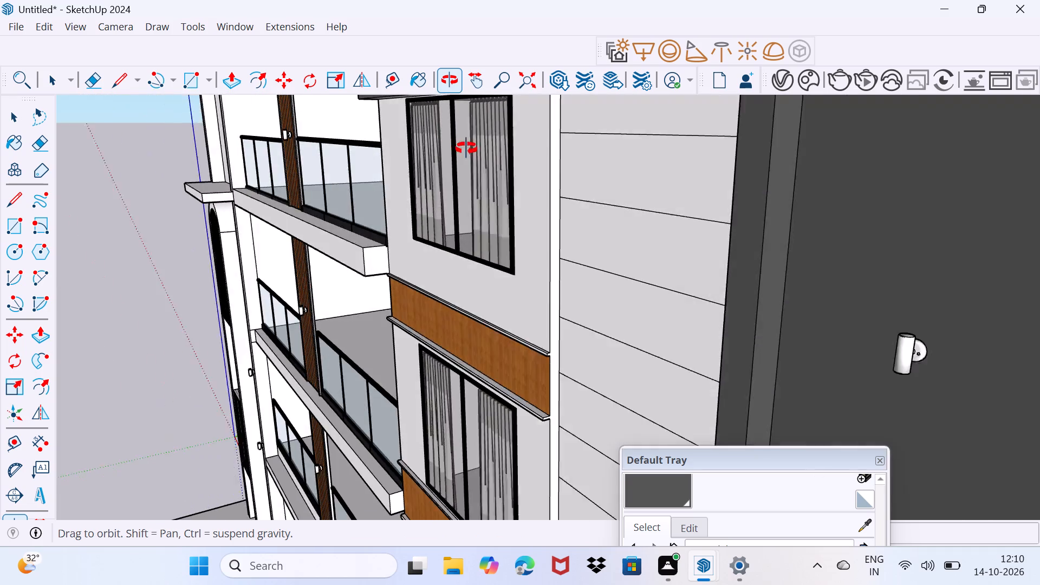
pyautogui.moveTo(466, 148); pyautogui.dragTo(473, 167, button='middle')
pyautogui.click(524, 130)
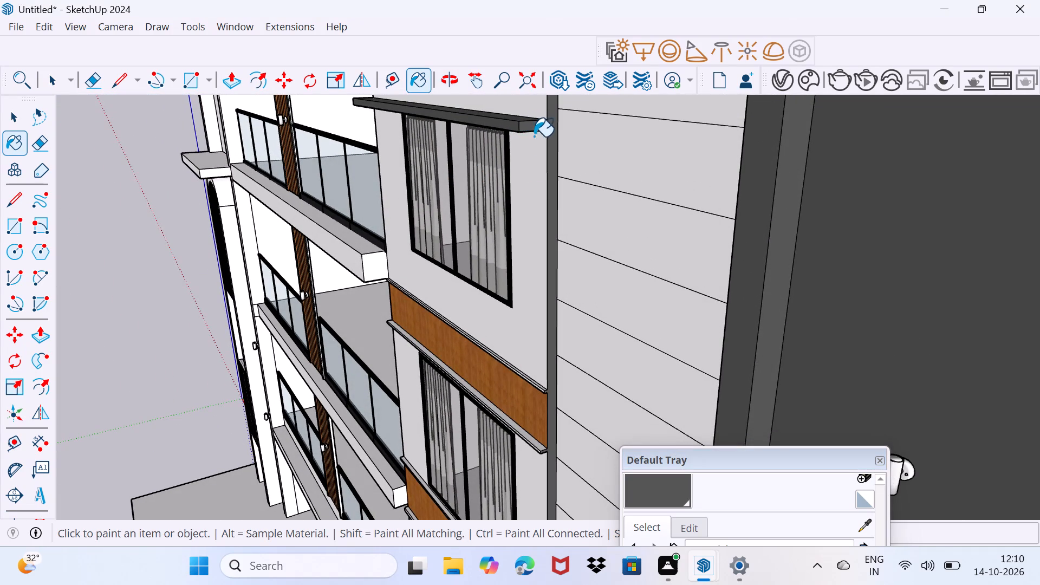
# Paint the visible faces of the thin ledges above and below the upper wooden band dark grey.
pyautogui.scroll(8, 511, 419)
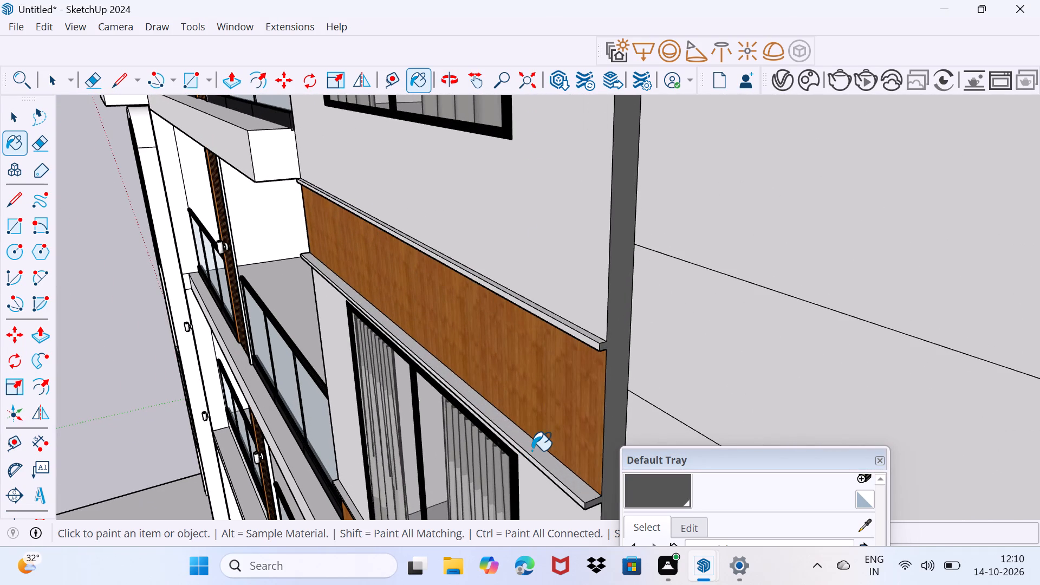
pyautogui.click(531, 451)
pyautogui.scroll(3, 596, 537)
pyautogui.scroll(2, 589, 344)
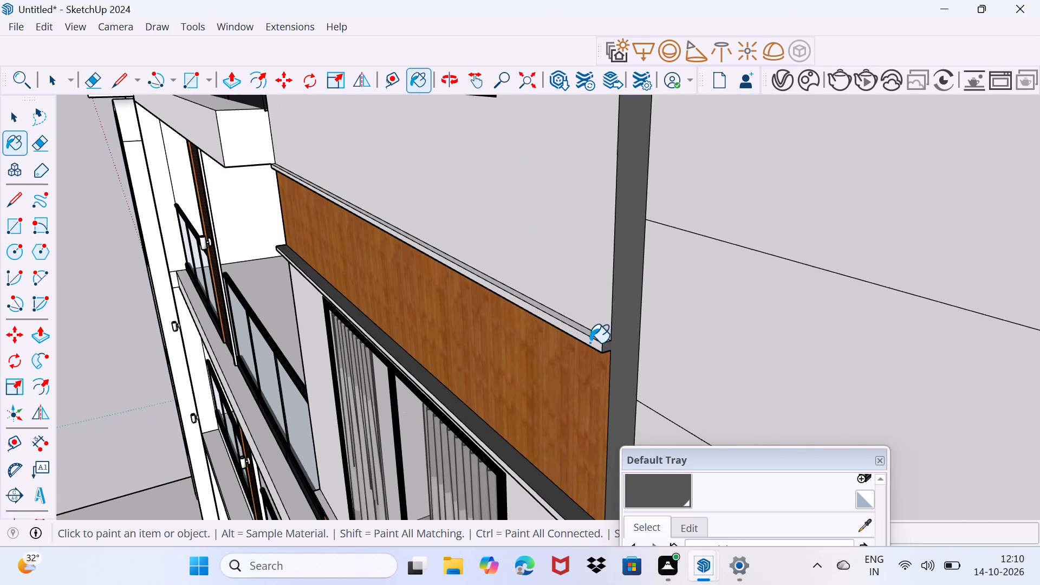
pyautogui.scroll(4, 590, 343)
pyautogui.click(602, 336)
pyautogui.click(608, 349)
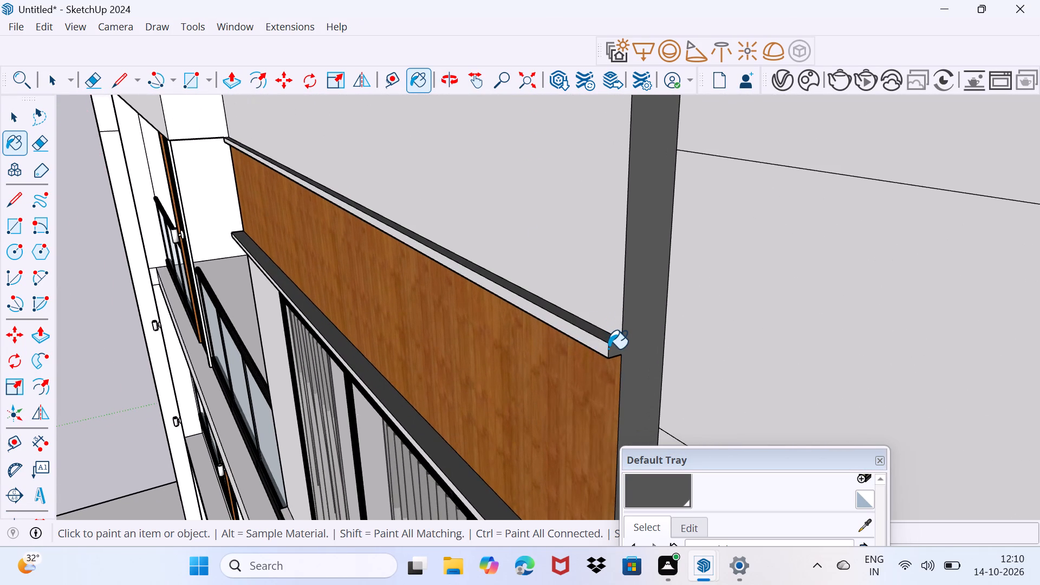
pyautogui.click(604, 346)
pyautogui.click(609, 348)
pyautogui.scroll(-4, 605, 352)
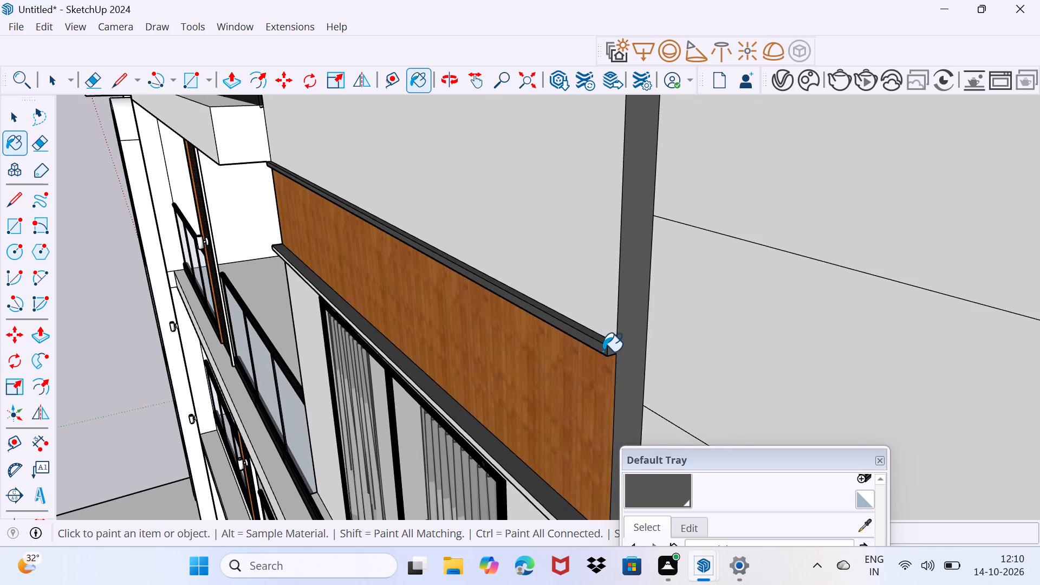
pyautogui.moveTo(603, 352); pyautogui.dragTo(579, 110, button='middle')
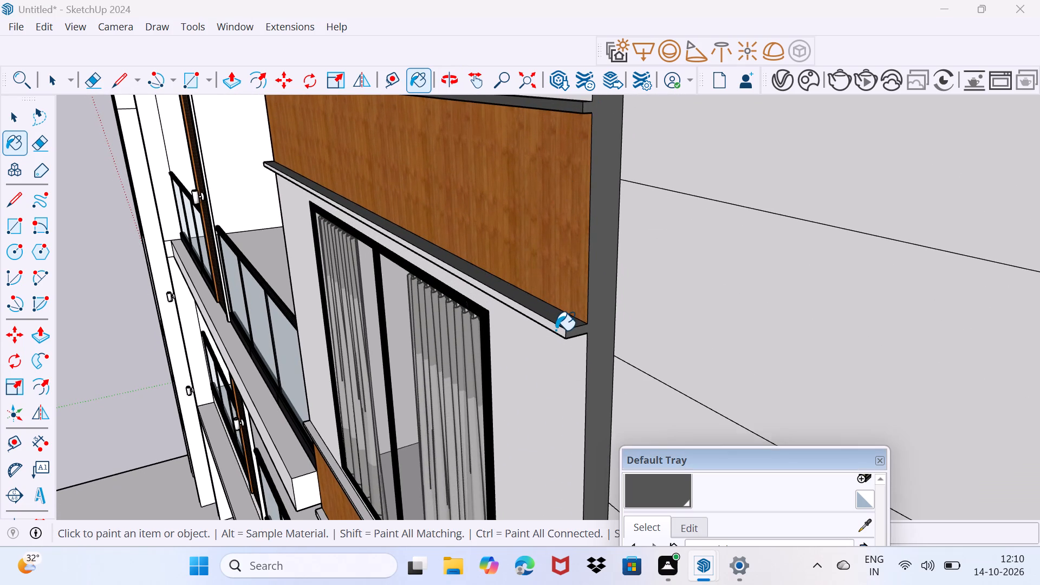
pyautogui.click(556, 330)
pyautogui.click(575, 333)
# Paint the visible faces of the thin ledges above and below the middle wooden band dark grey.
pyautogui.keyDown('shift'); pyautogui.moveTo(575, 334); pyautogui.dragTo(550, 105, button='middle'); pyautogui.keyUp('shift')
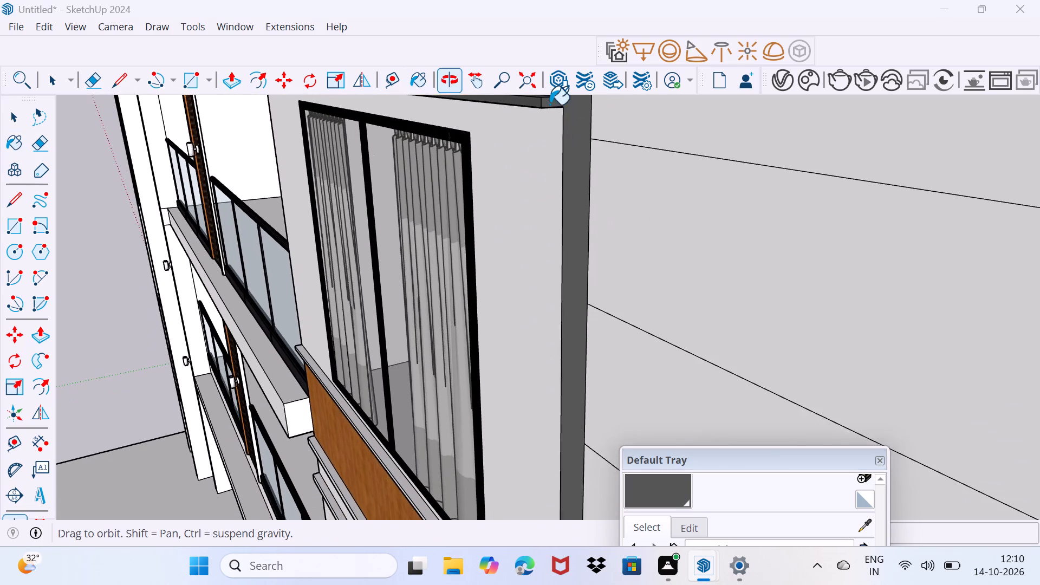
pyautogui.keyDown('shift'); pyautogui.moveTo(518, 294); pyautogui.dragTo(521, 134, button='middle'); pyautogui.keyUp('shift')
pyautogui.keyDown('shift'); pyautogui.moveTo(502, 374); pyautogui.dragTo(506, 142, button='middle'); pyautogui.keyUp('shift')
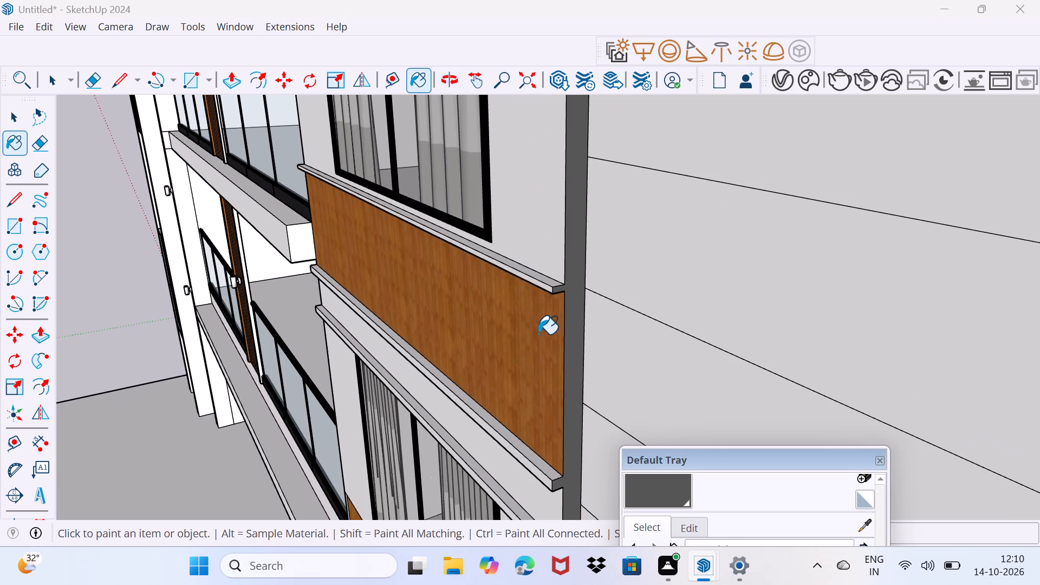
pyautogui.scroll(3, 547, 316)
pyautogui.click(564, 278)
pyautogui.click(553, 271)
pyautogui.click(549, 278)
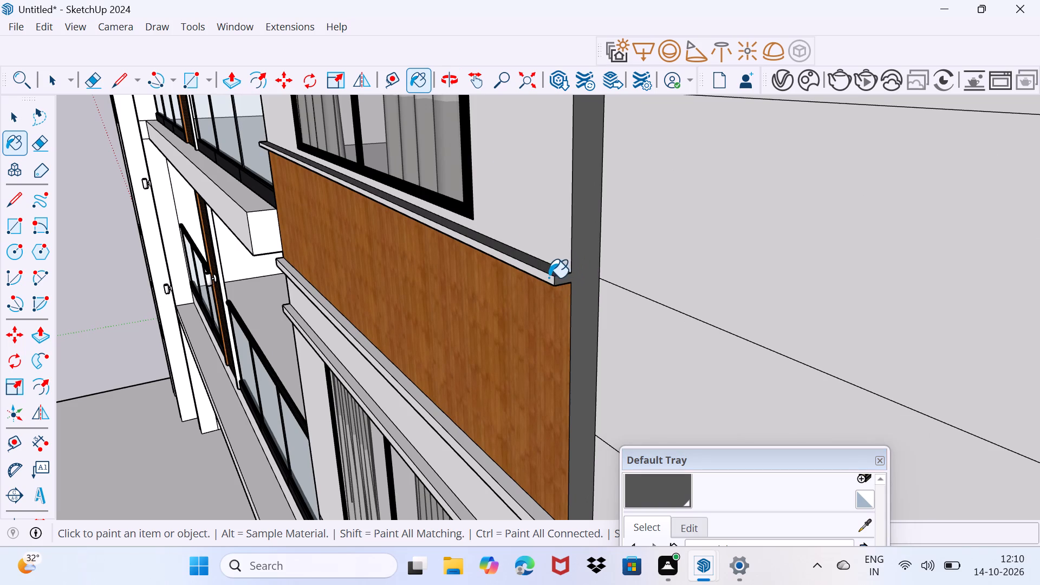
pyautogui.keyDown('shift'); pyautogui.moveTo(564, 326); pyautogui.dragTo(581, 170, button='middle'); pyautogui.keyUp('shift')
pyautogui.click(572, 395)
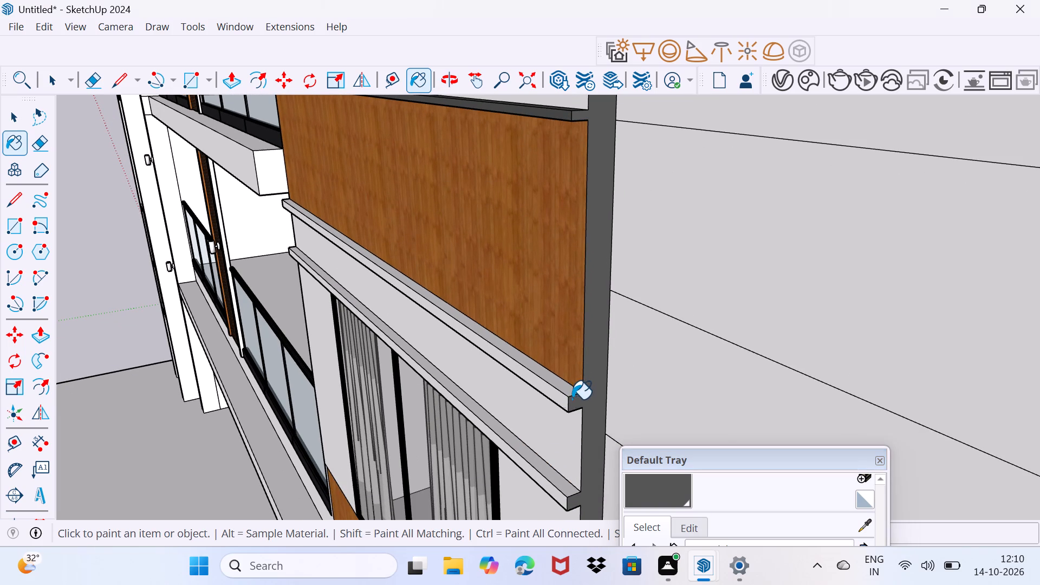
pyautogui.click(564, 405)
pyautogui.click(571, 403)
pyautogui.click(569, 391)
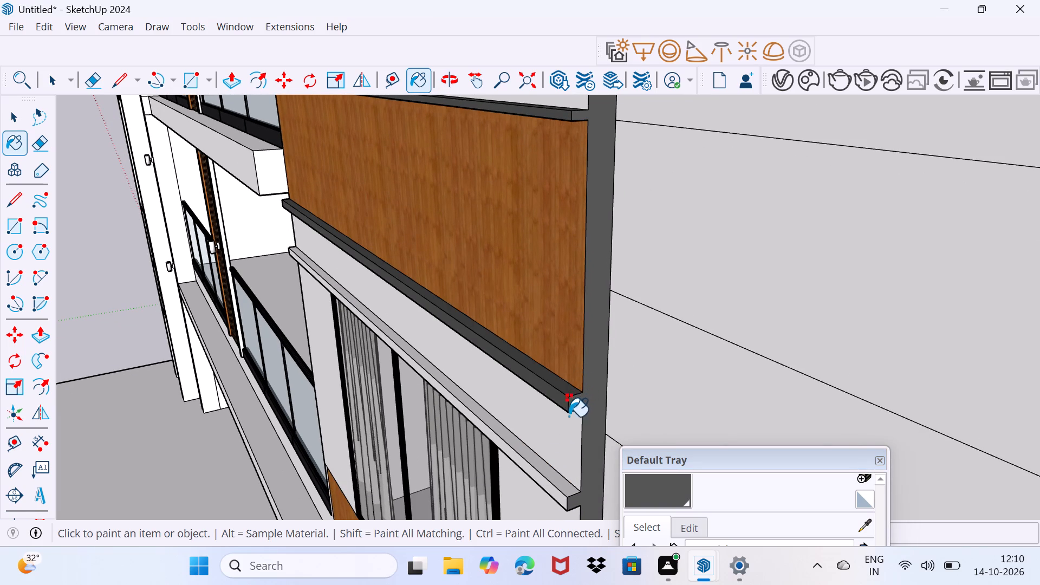
# Paint the top, front and end faces of the ledge above the lowest window dark grey.
pyautogui.keyDown('shift'); pyautogui.moveTo(569, 417); pyautogui.dragTo(559, 218, button='middle'); pyautogui.keyUp('shift')
pyautogui.click(547, 287)
pyautogui.click(546, 300)
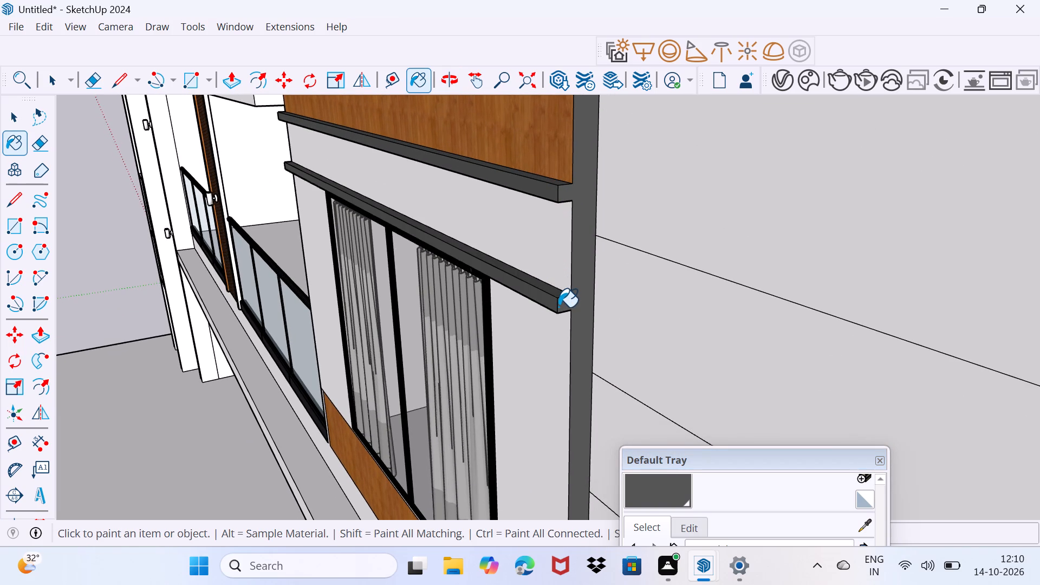
pyautogui.click(558, 307)
pyautogui.click(567, 308)
# Paint the white wall panel above the tower's arched window section with the same dark grey material.
pyautogui.moveTo(558, 337); pyautogui.dragTo(586, 187, button='middle')
pyautogui.keyDown('shift'); pyautogui.moveTo(566, 313); pyautogui.dragTo(572, 183, button='middle'); pyautogui.keyUp('shift')
pyautogui.keyDown('shift'); pyautogui.moveTo(543, 328); pyautogui.dragTo(534, 183, button='middle'); pyautogui.keyUp('shift')
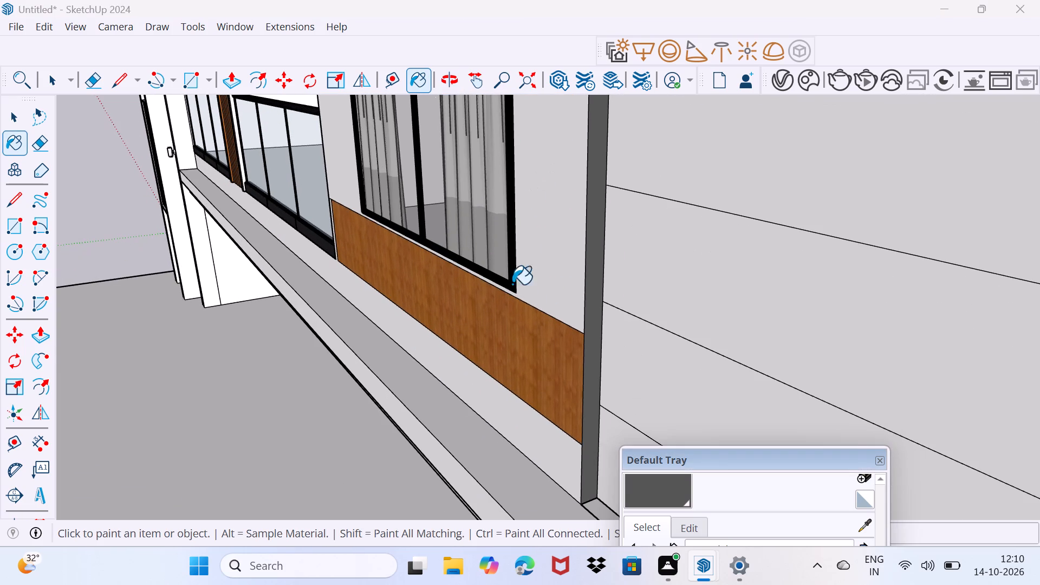
pyautogui.scroll(-2, 522, 361)
pyautogui.press('space')
pyautogui.scroll(-2, 539, 359)
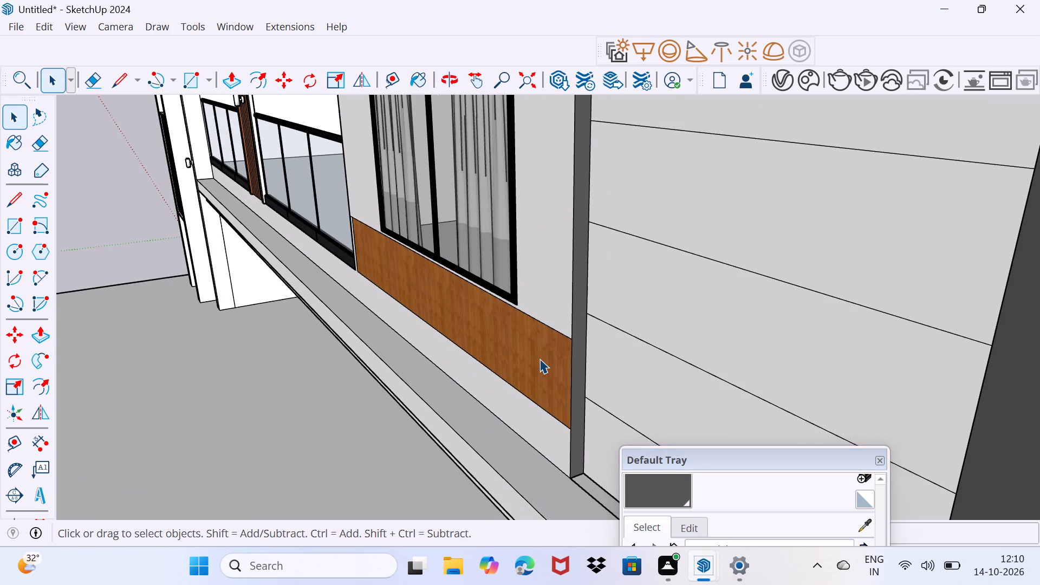
pyautogui.scroll(-14, 539, 359)
pyautogui.moveTo(489, 369); pyautogui.dragTo(781, 370, button='middle')
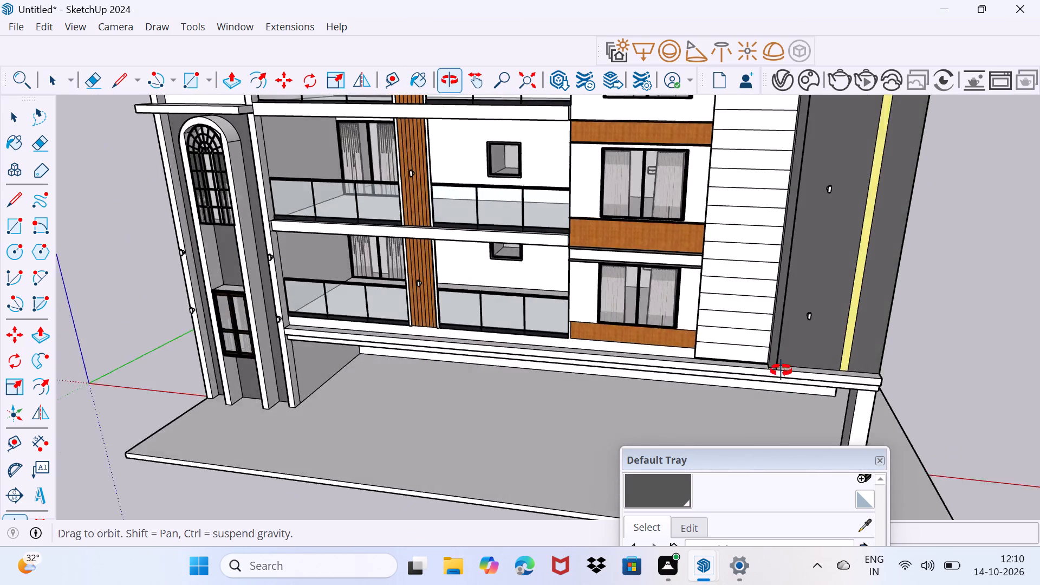
pyautogui.moveTo(781, 370); pyautogui.dragTo(808, 371, button='middle')
pyautogui.scroll(-3, 690, 346)
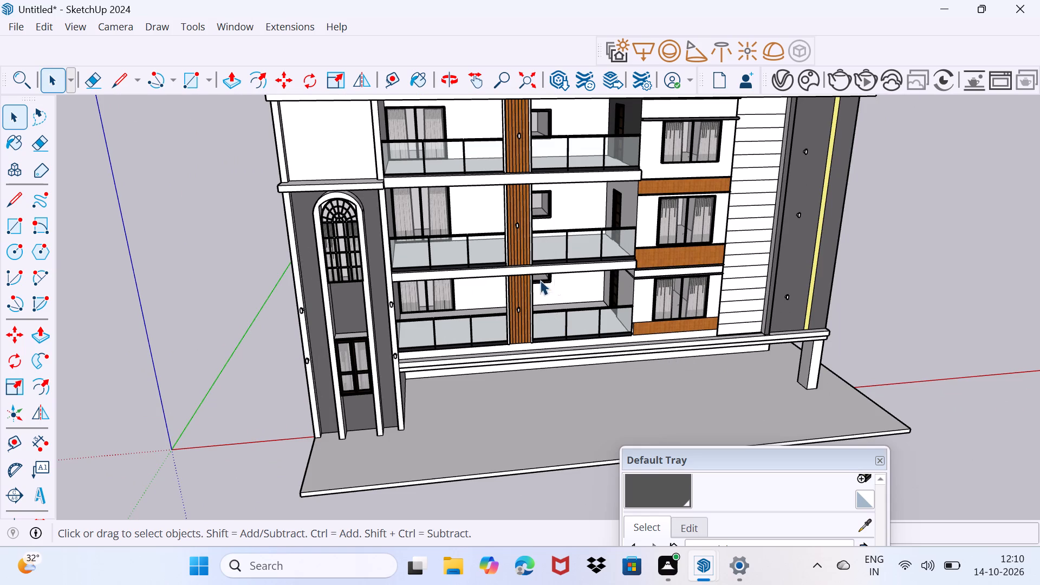
pyautogui.click(655, 488)
pyautogui.click(320, 146)
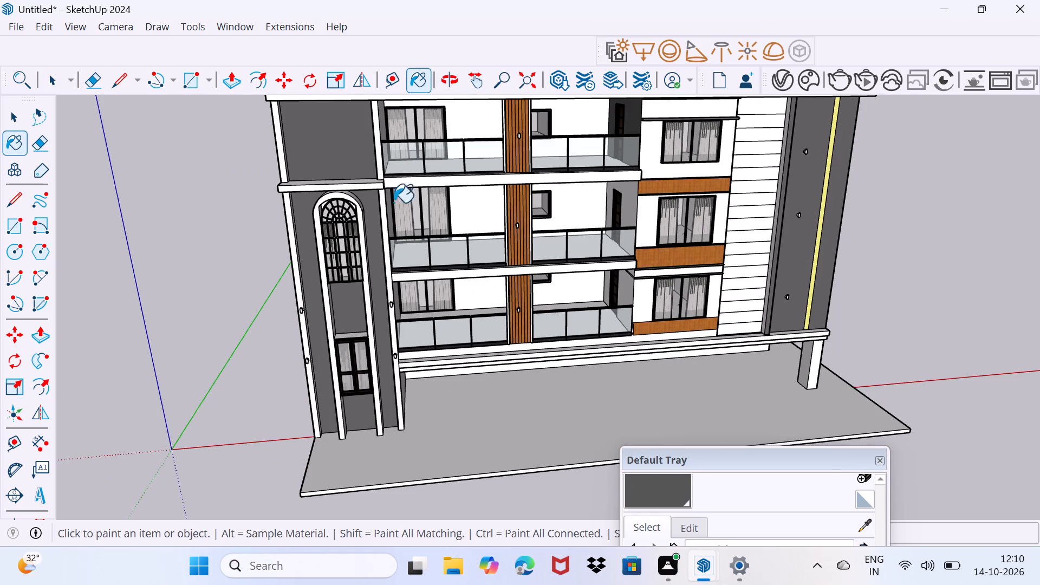
pyautogui.press('space')
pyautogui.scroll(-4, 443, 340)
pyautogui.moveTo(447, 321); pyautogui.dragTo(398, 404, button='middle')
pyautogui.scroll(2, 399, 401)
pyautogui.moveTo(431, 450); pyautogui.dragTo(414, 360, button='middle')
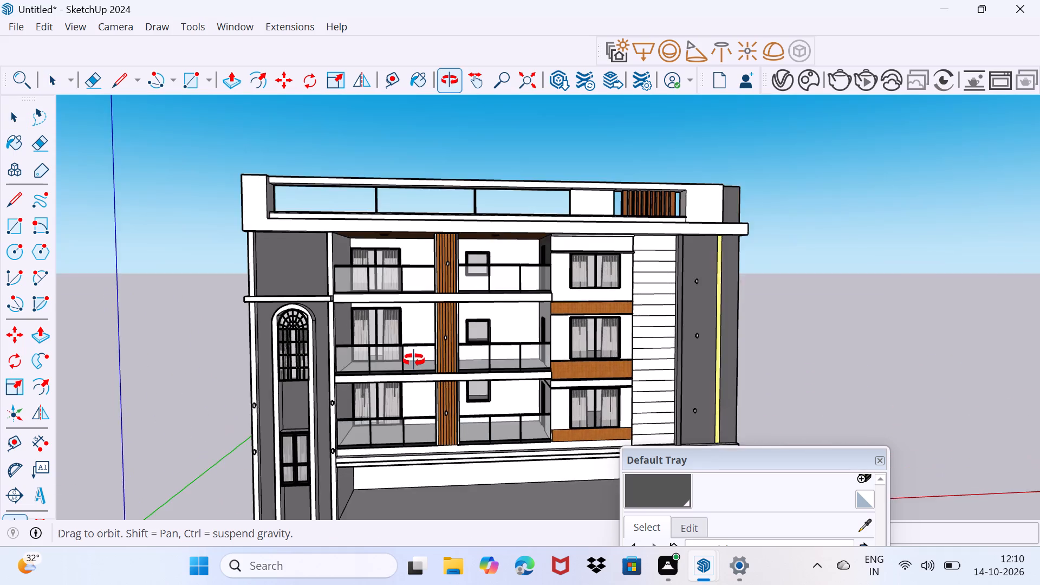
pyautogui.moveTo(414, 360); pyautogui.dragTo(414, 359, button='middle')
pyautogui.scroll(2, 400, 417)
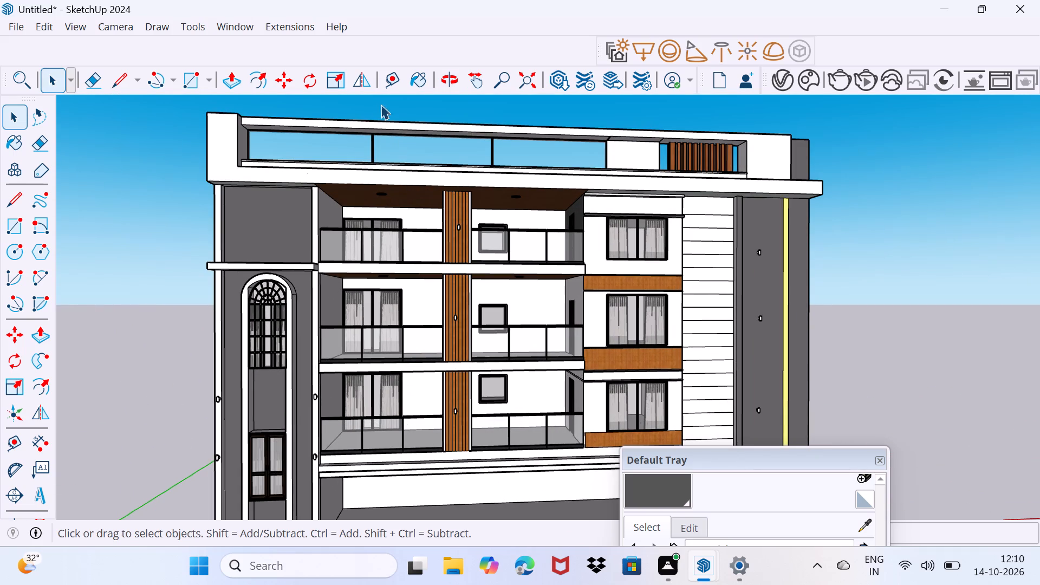
# Search 3D Warehouse for PLANT, replacing the previous search text.
pyautogui.click(224, 24)
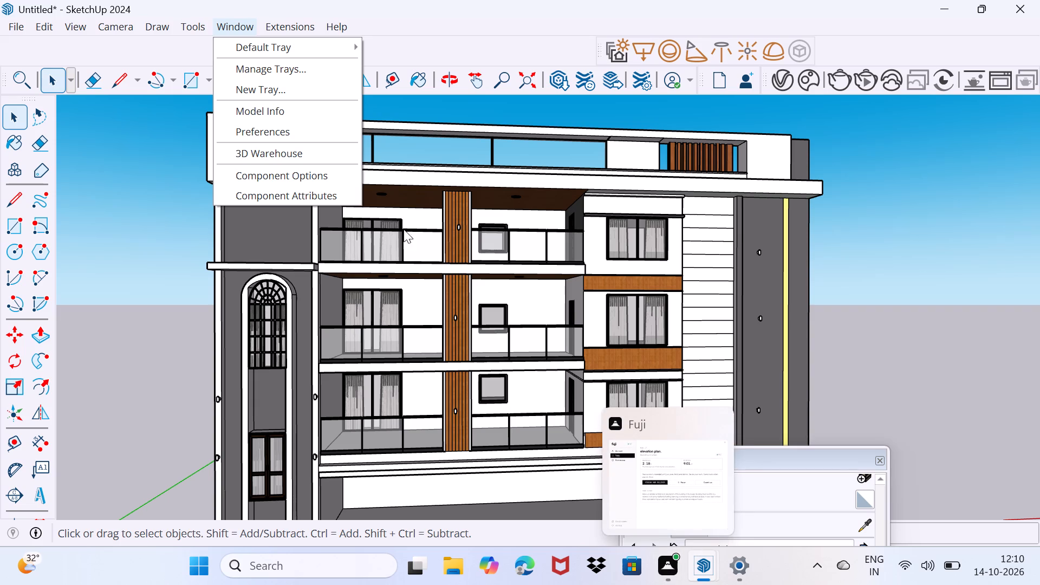
pyautogui.click(297, 153)
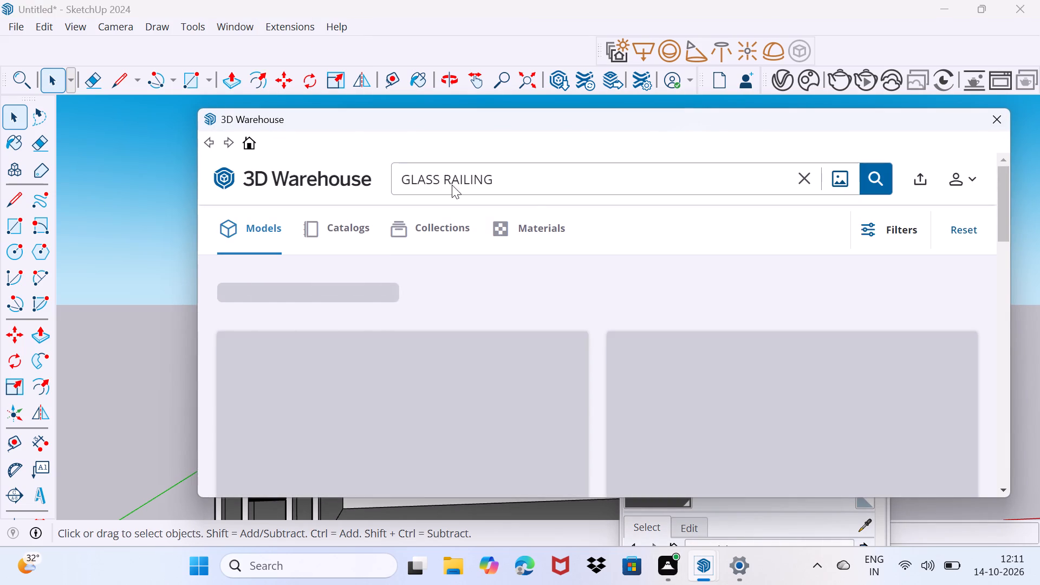
pyautogui.click(530, 182)
pyautogui.press('BackSpace')
pyautogui.press('BackSpace')
pyautogui.press('BackSpace')
pyautogui.press('BackSpace')
pyautogui.press('BackSpace')
pyautogui.press('BackSpace')
pyautogui.press('BackSpace')
pyautogui.press('BackSpace')
pyautogui.press('BackSpace')
pyautogui.press('BackSpace')
pyautogui.press('BackSpace')
pyautogui.press('BackSpace')
pyautogui.press('BackSpace')
pyautogui.press('BackSpace')
pyautogui.press('BackSpace')
pyautogui.press('BackSpace')
pyautogui.press('BackSpace')
pyautogui.press('BackSpace')
pyautogui.press('BackSpace')
pyautogui.press('BackSpace')
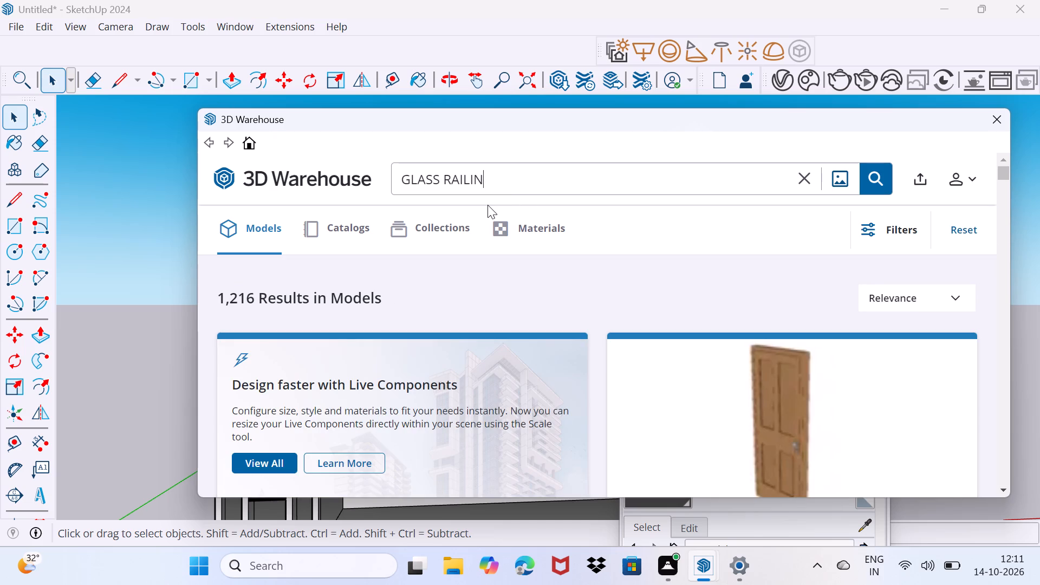
pyautogui.write('PLANT')
pyautogui.press('Return')
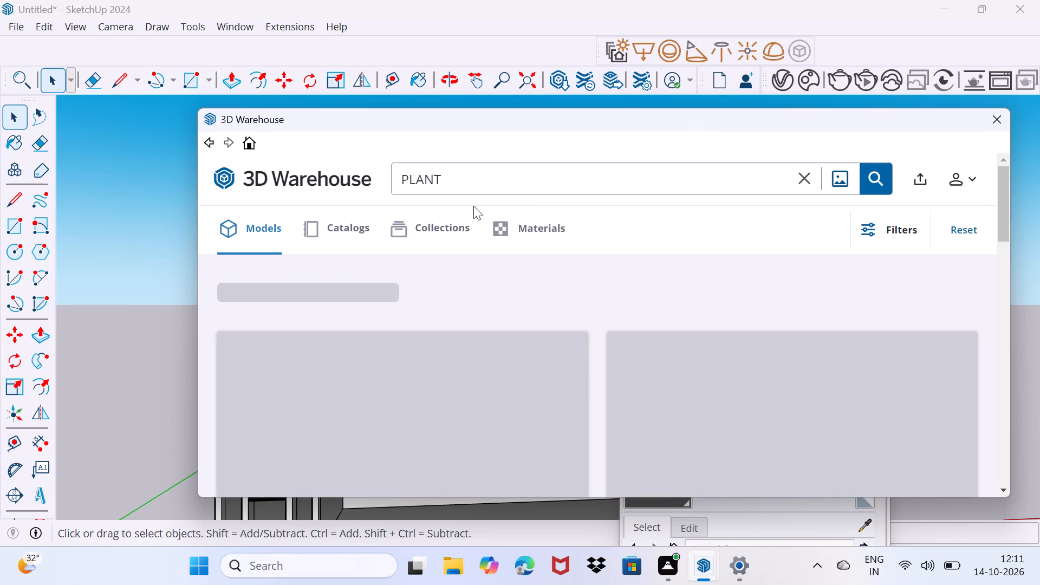
# Download the 1.4 MB palm-like Plant in a black pot from the search results and load it into the model.
pyautogui.scroll(-8, 571, 350)
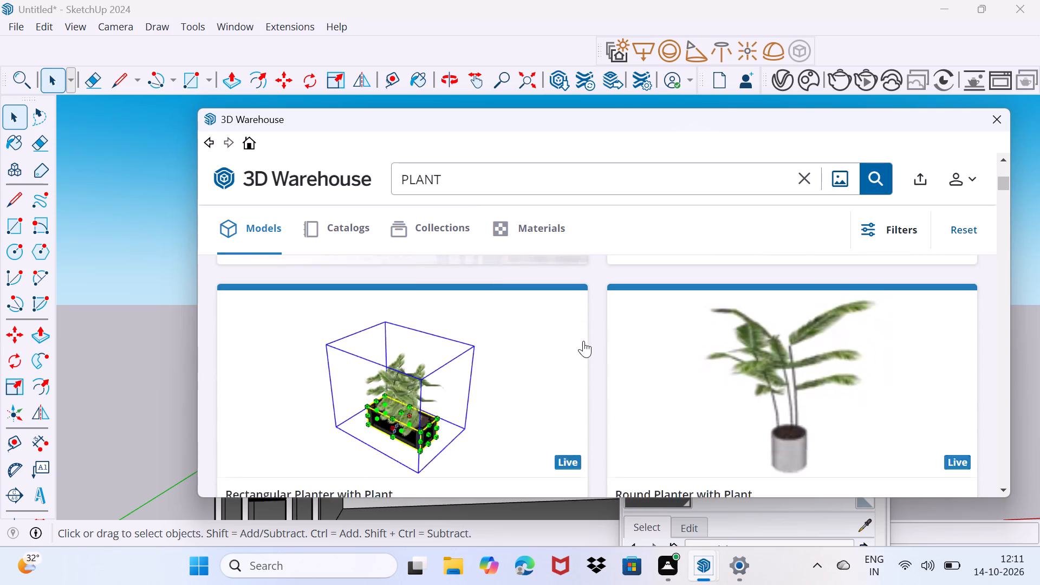
pyautogui.scroll(-1, 583, 341)
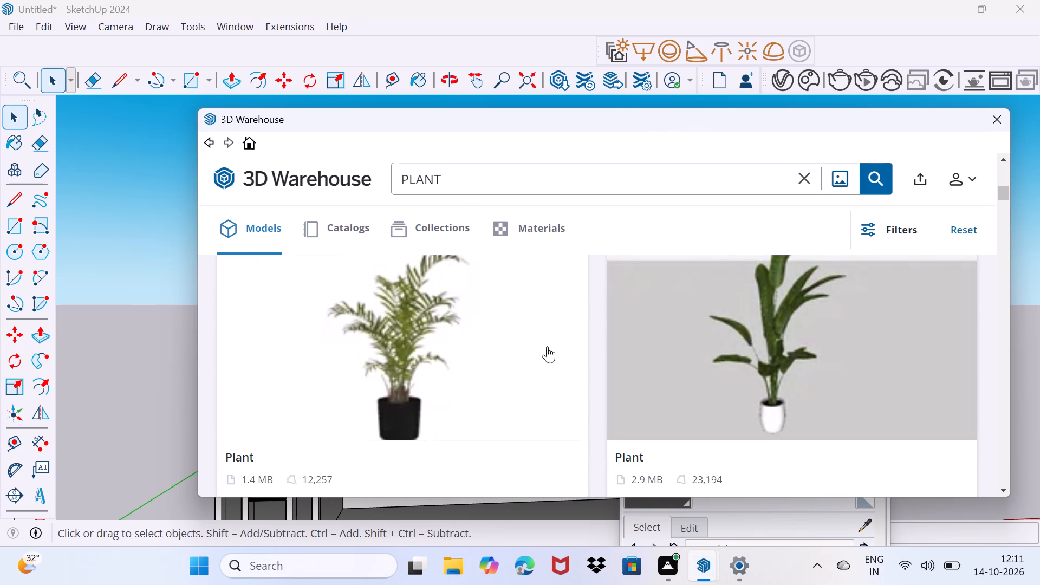
pyautogui.scroll(-3, 516, 362)
pyautogui.scroll(2, 531, 346)
pyautogui.click(569, 448)
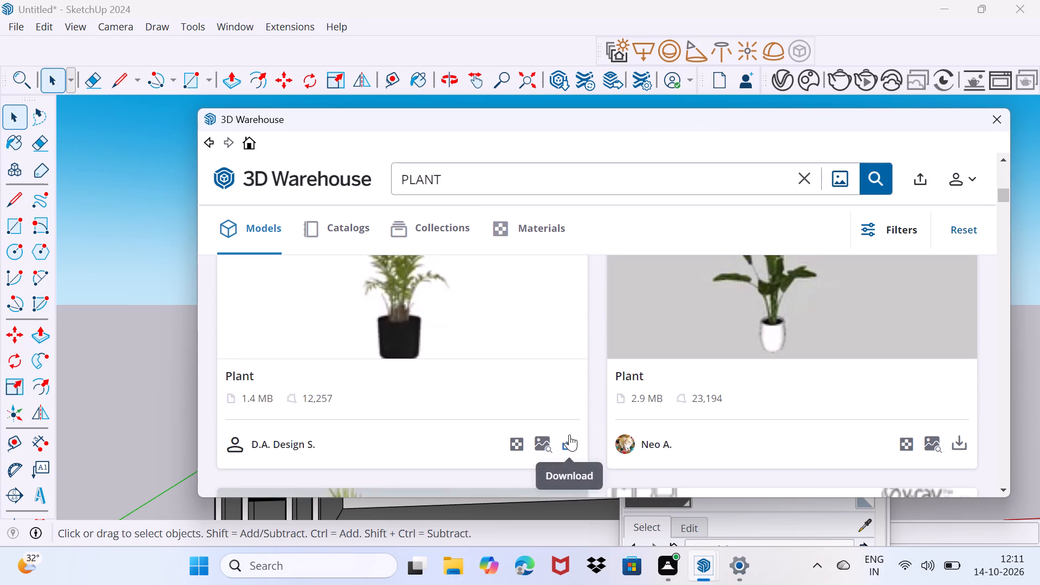
pyautogui.click(539, 330)
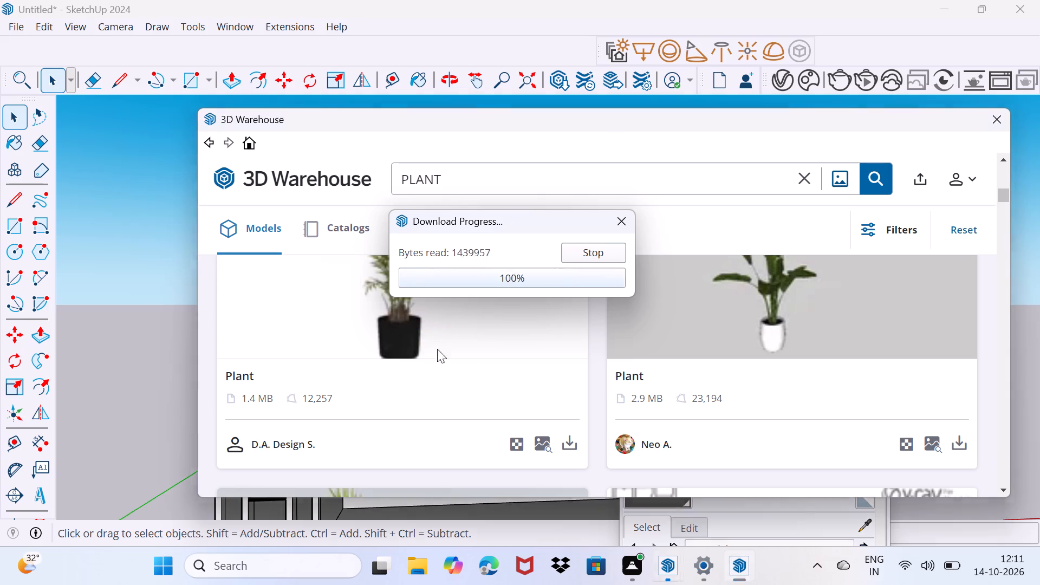
# Place the potted plant at the tower end of the middle balcony and lower it slightly toward the slab.
pyautogui.scroll(4, 412, 336)
pyautogui.moveTo(406, 333); pyautogui.dragTo(405, 335, button='middle')
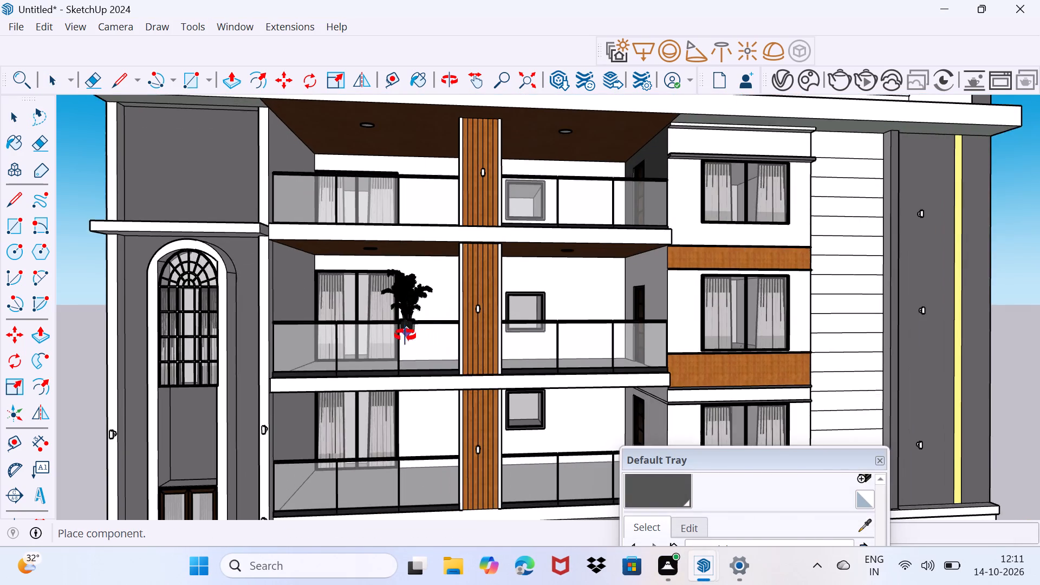
pyautogui.moveTo(405, 335); pyautogui.dragTo(303, 416, button='middle')
pyautogui.scroll(8, 348, 339)
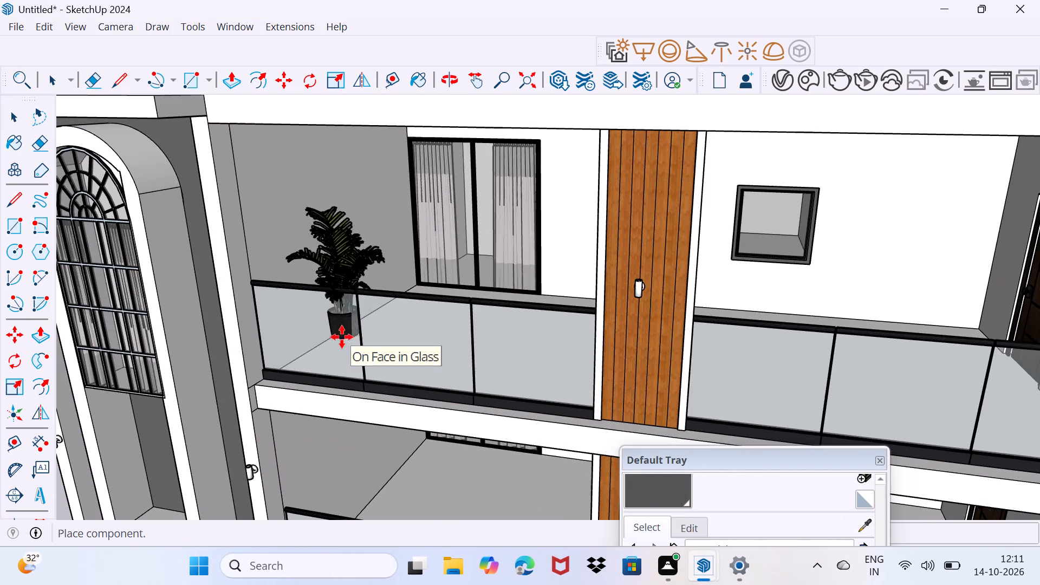
pyautogui.moveTo(373, 330); pyautogui.dragTo(359, 353, button='middle')
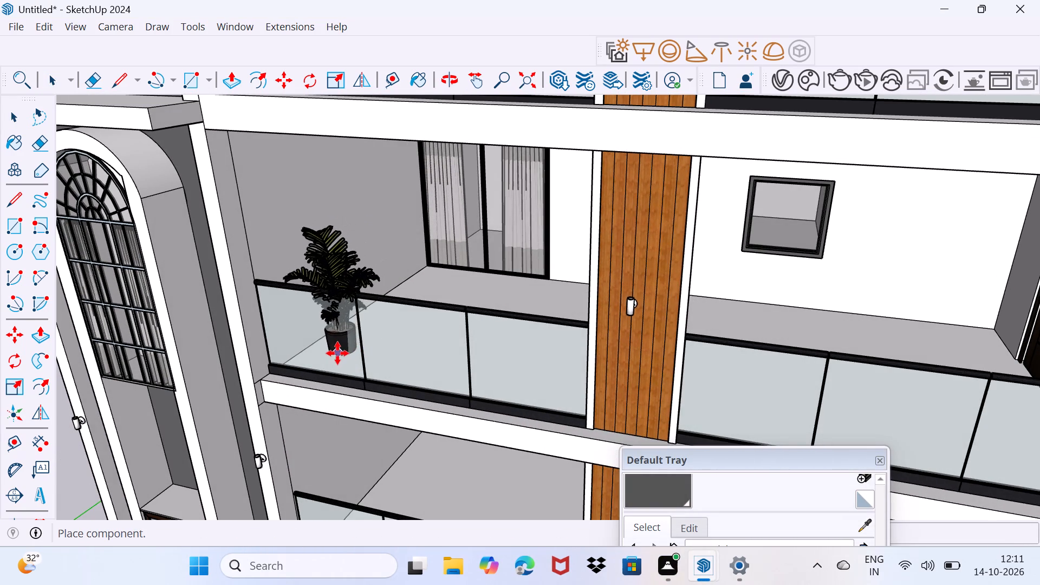
pyautogui.click(333, 354)
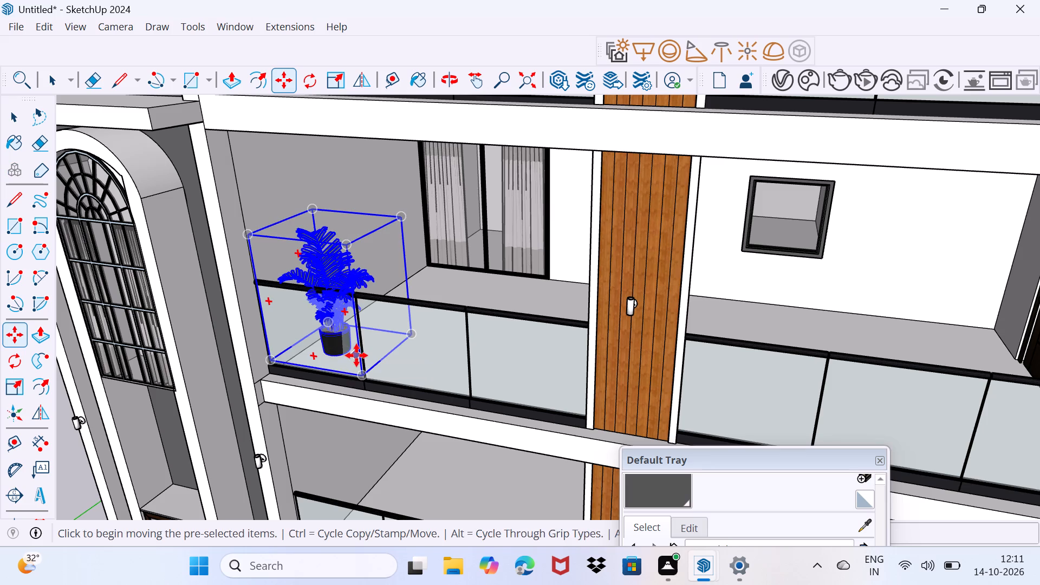
pyautogui.moveTo(365, 379); pyautogui.dragTo(493, 357, button='middle')
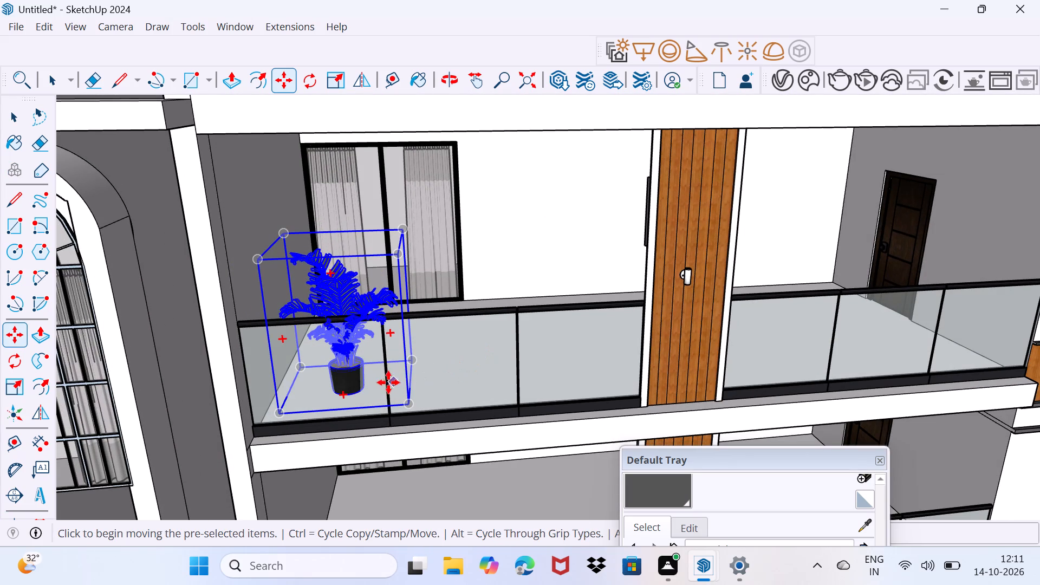
pyautogui.click(407, 406)
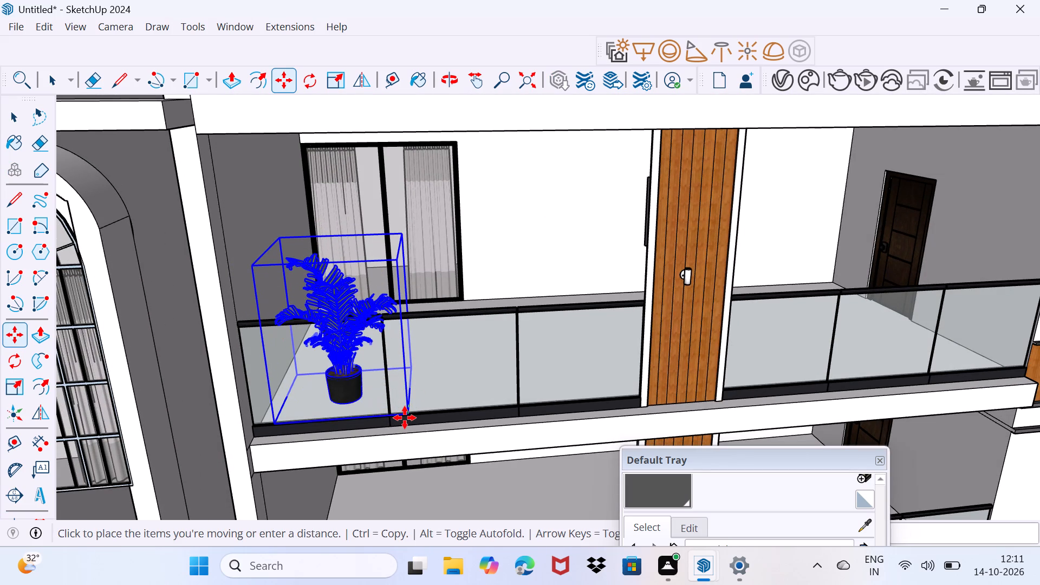
pyautogui.click(405, 418)
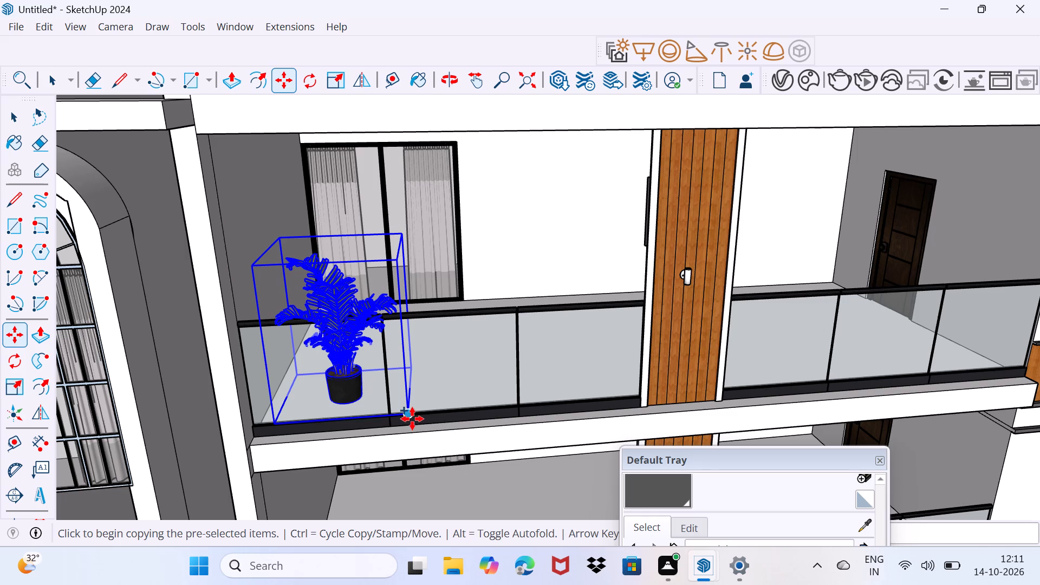
# Copy the potted plant down to the lowest balcony and adjust the copy's position near the tower-side end of its railing.
pyautogui.click(412, 419)
pyautogui.scroll(-1, 435, 448)
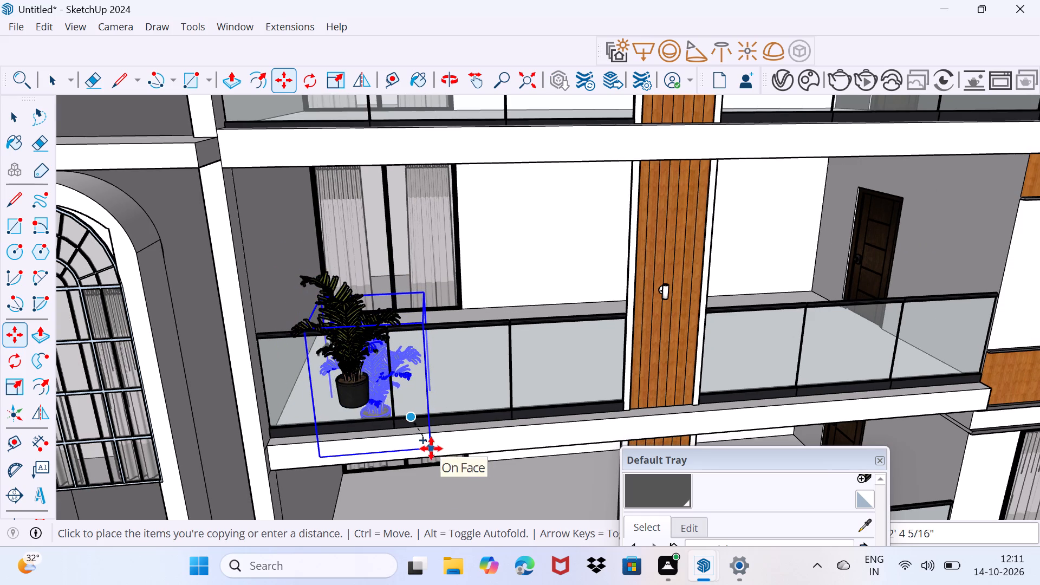
pyautogui.keyDown('shift'); pyautogui.moveTo(431, 446); pyautogui.dragTo(432, 249, button='middle'); pyautogui.keyUp('shift')
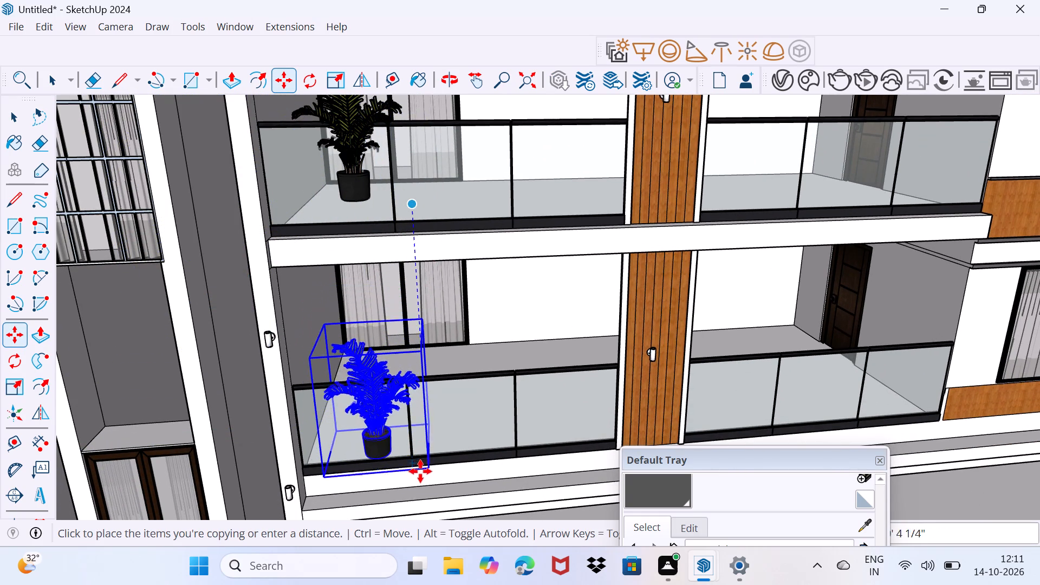
pyautogui.click(421, 468)
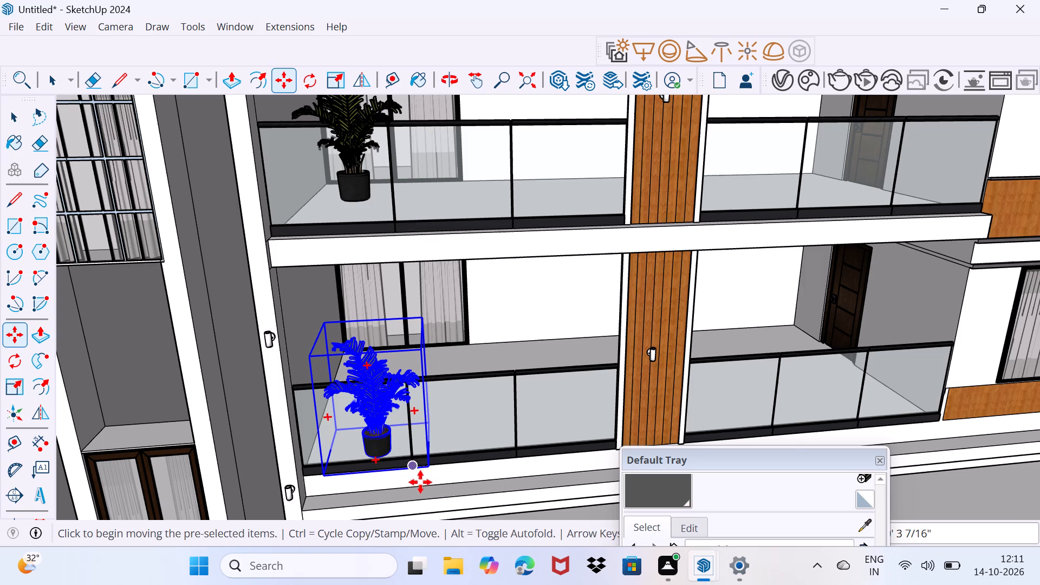
pyautogui.moveTo(418, 470); pyautogui.dragTo(366, 257, button='middle')
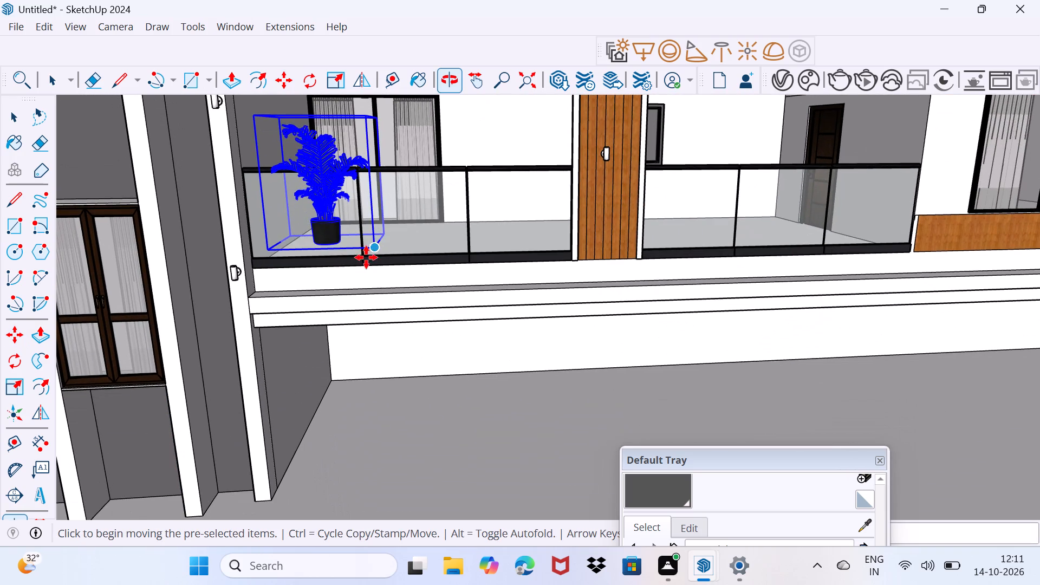
pyautogui.click(375, 246)
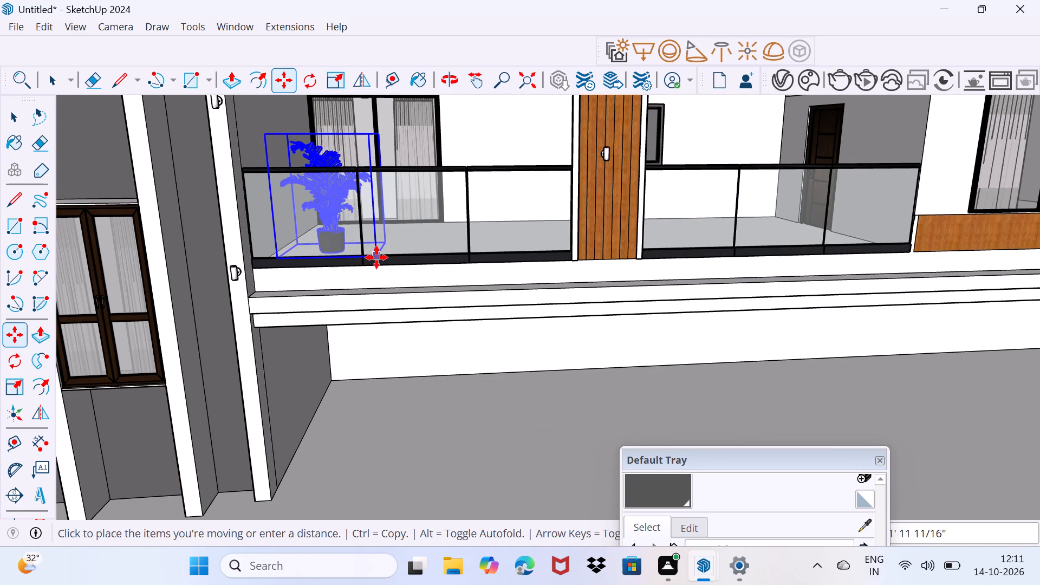
pyautogui.click(377, 264)
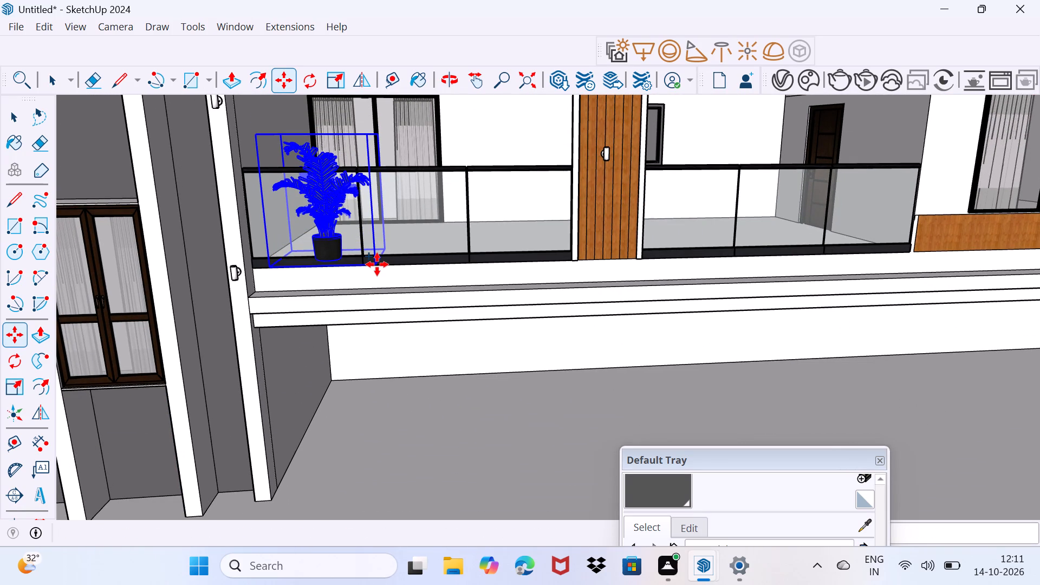
# Copy the lowest balcony's plant about 20' 9" away to the tower-side end of the top balcony.
pyautogui.click(377, 264)
pyautogui.scroll(-2, 381, 208)
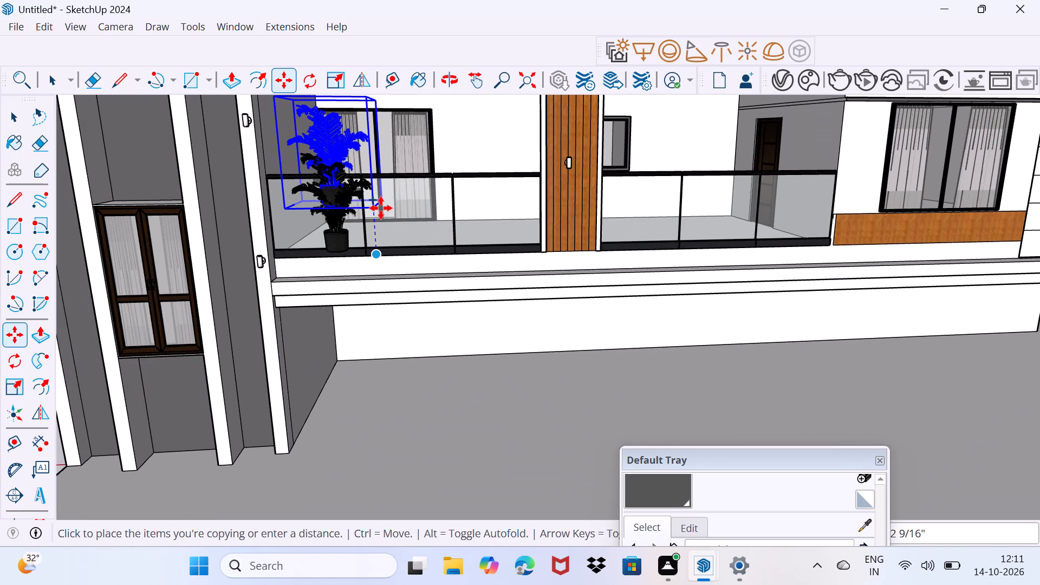
pyautogui.keyDown('shift'); pyautogui.moveTo(381, 208); pyautogui.dragTo(363, 494, button='middle'); pyautogui.keyUp('shift')
pyautogui.scroll(-3, 349, 317)
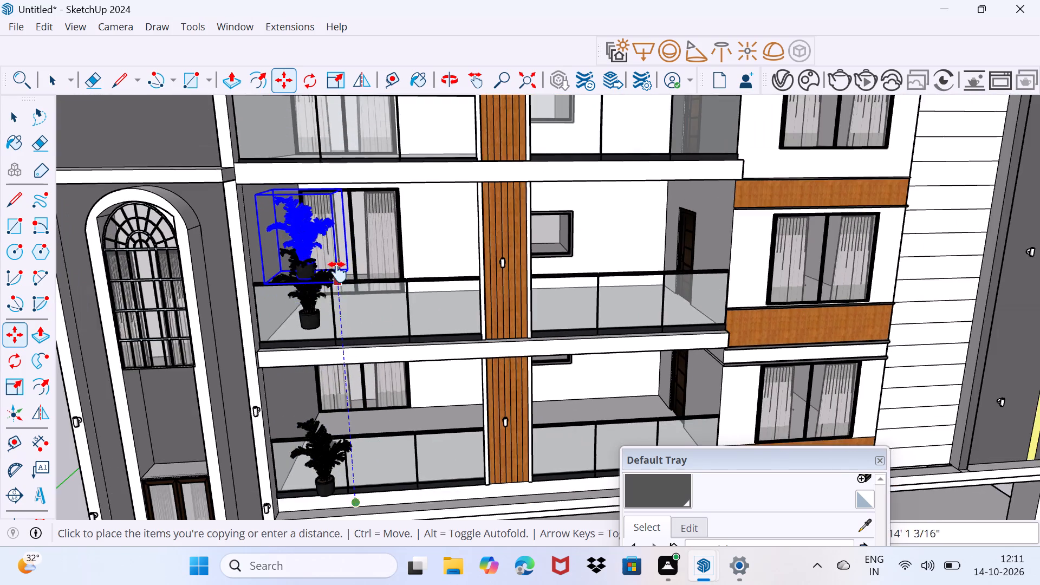
pyautogui.keyDown('shift'); pyautogui.moveTo(336, 267); pyautogui.dragTo(354, 378, button='middle'); pyautogui.keyUp('shift')
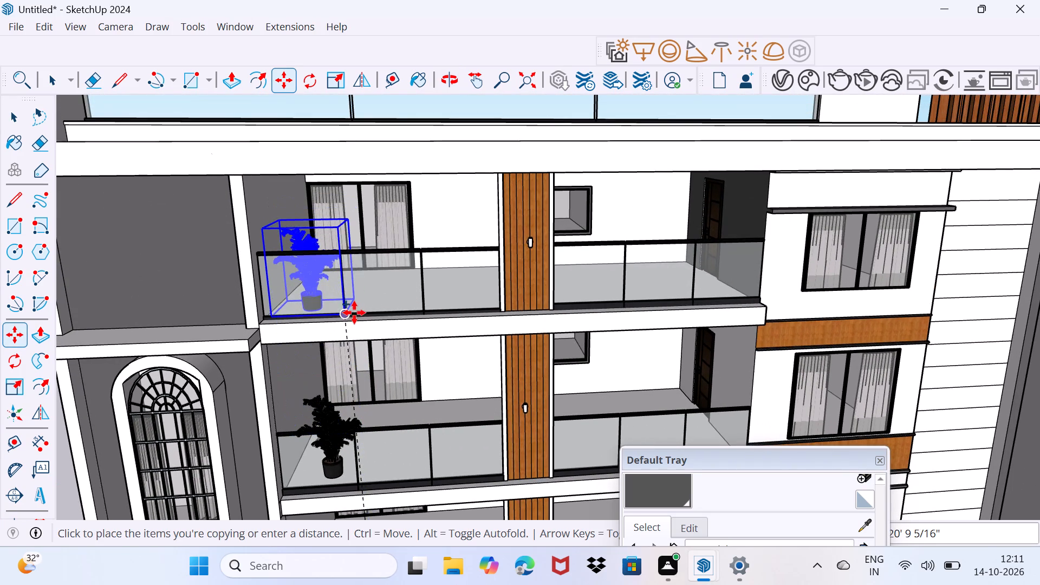
pyautogui.click(357, 313)
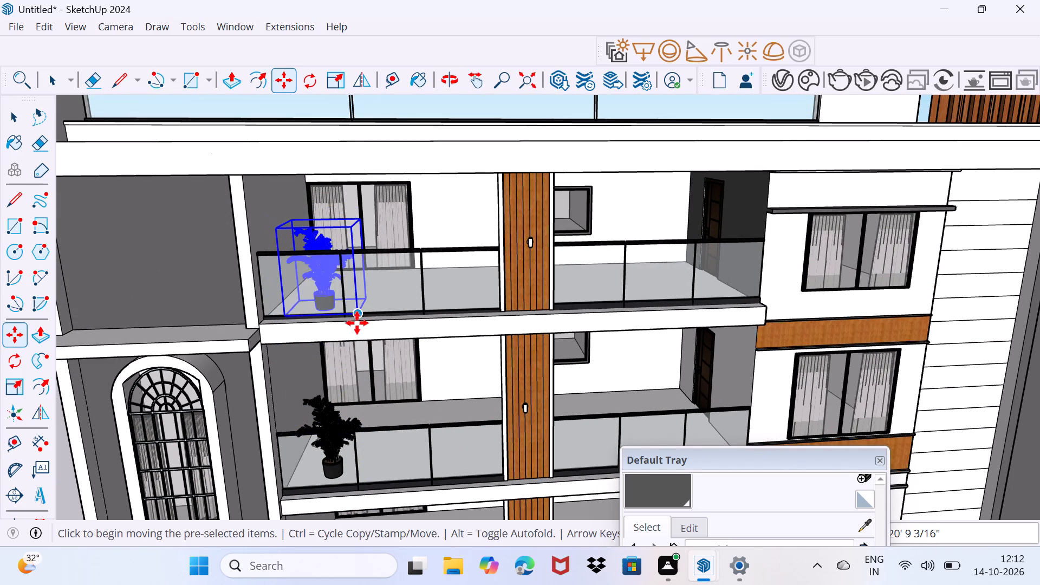
pyautogui.press('space')
pyautogui.moveTo(353, 334); pyautogui.dragTo(361, 321)
# Move the middle balcony's plant inward from the glass railing onto the balcony floor near the end wall.
pyautogui.moveTo(358, 311); pyautogui.dragTo(215, 349, button='middle')
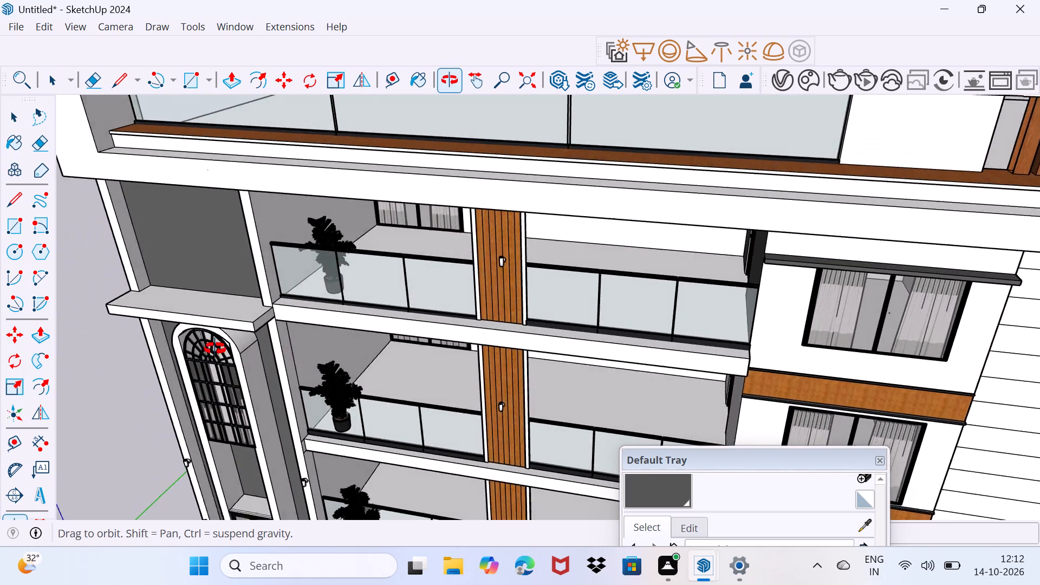
pyautogui.moveTo(215, 349); pyautogui.dragTo(192, 310, button='middle')
pyautogui.scroll(8, 369, 407)
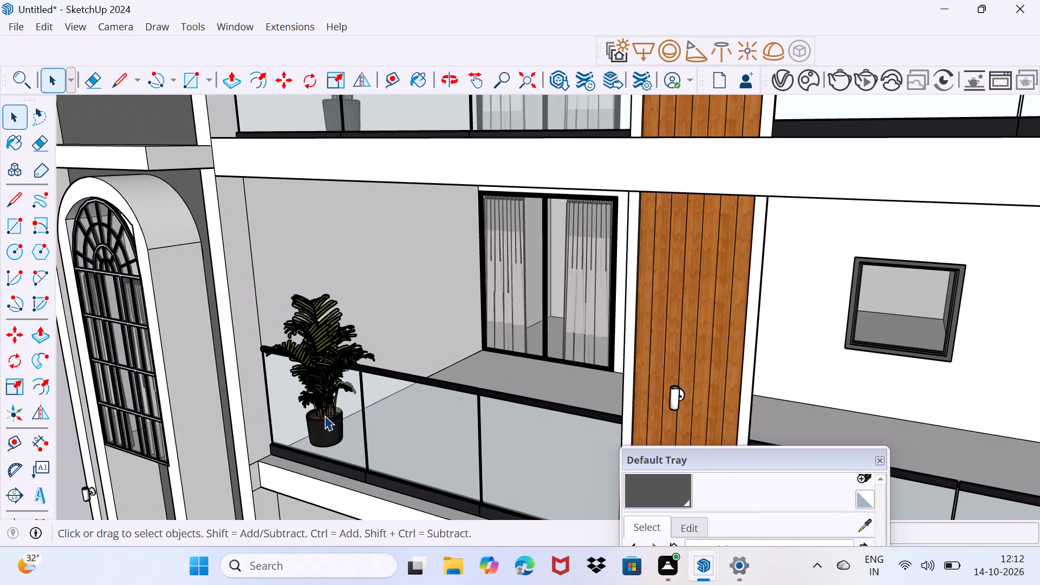
pyautogui.scroll(5, 324, 415)
pyautogui.moveTo(388, 390); pyautogui.dragTo(177, 391, button='middle')
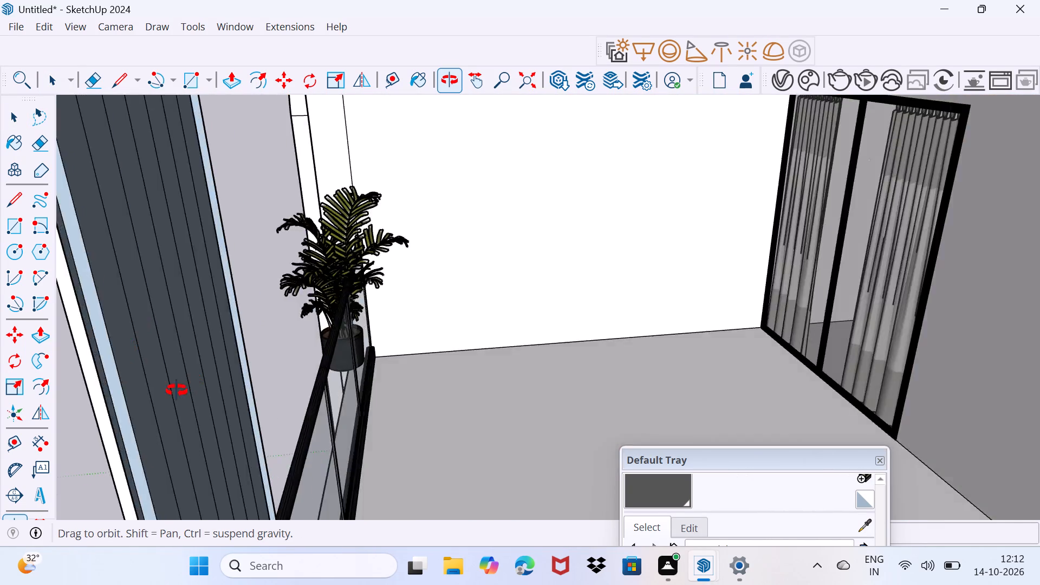
pyautogui.moveTo(177, 391); pyautogui.dragTo(105, 340, button='middle')
pyautogui.scroll(3, 333, 293)
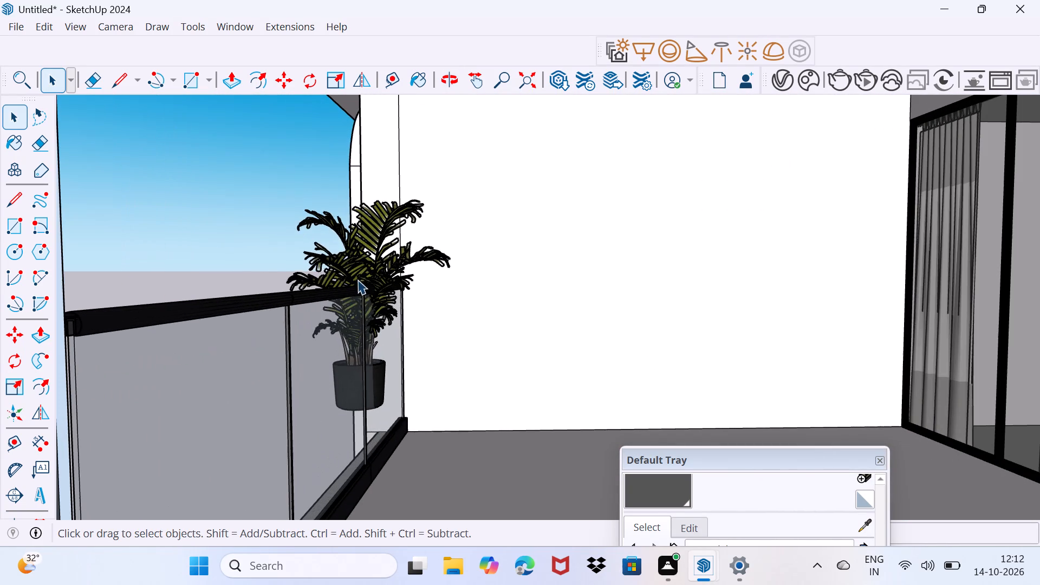
pyautogui.click(364, 274)
pyautogui.scroll(3, 431, 446)
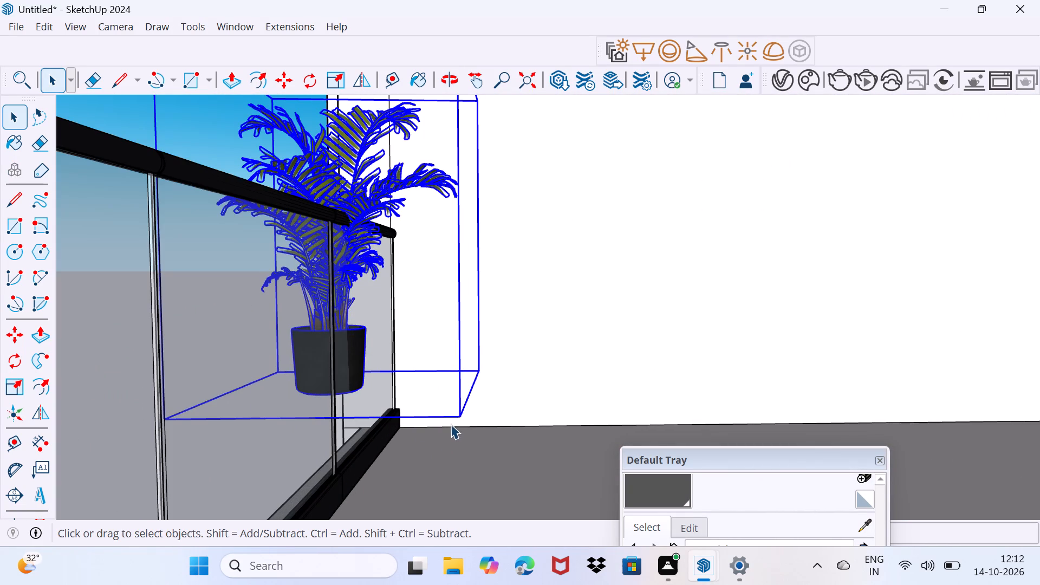
pyautogui.press('m')
pyautogui.click(463, 421)
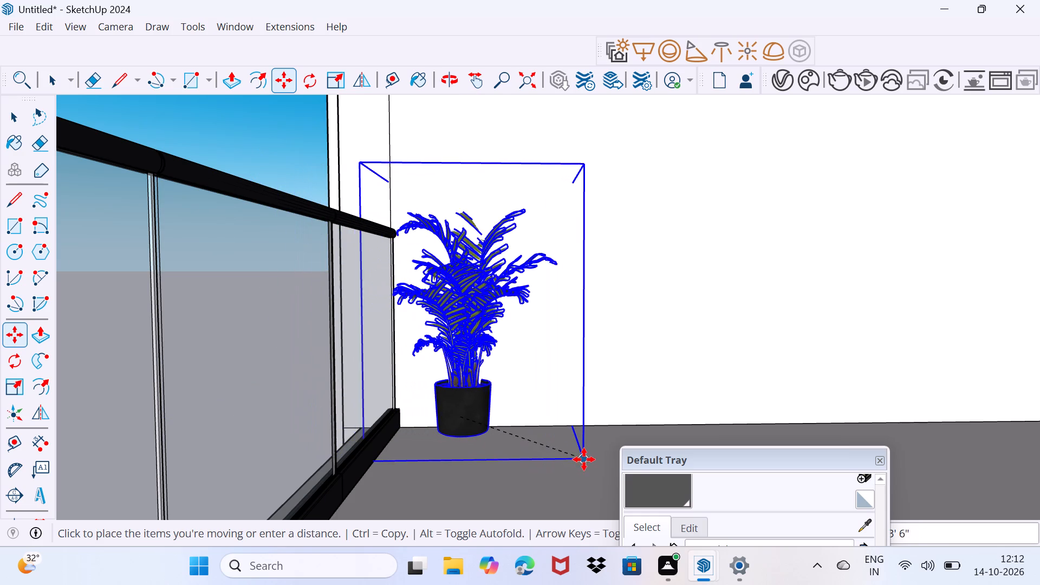
pyautogui.click(594, 462)
pyautogui.press('space')
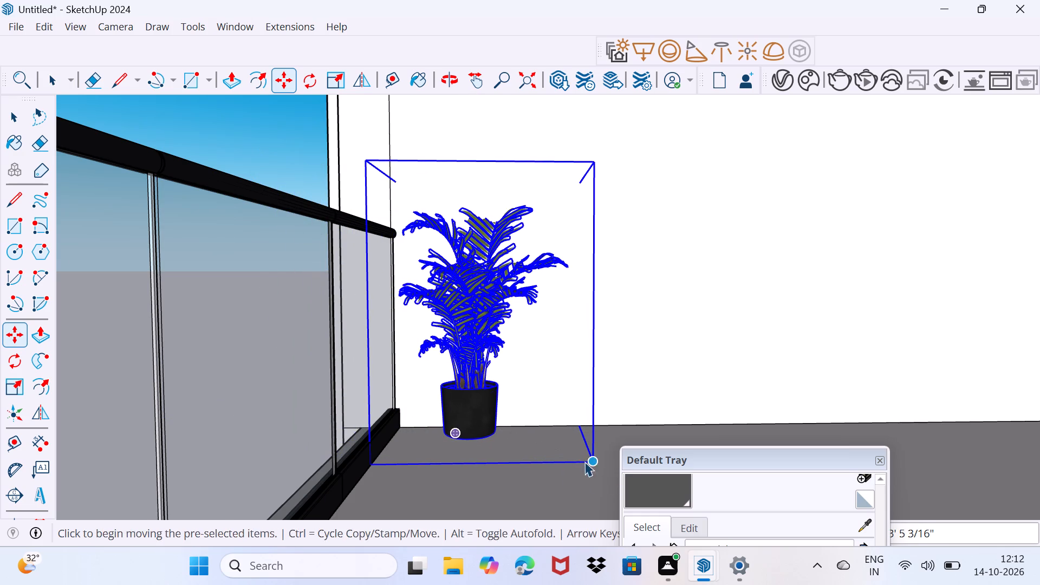
pyautogui.moveTo(518, 493); pyautogui.dragTo(531, 483)
# Move the lowest balcony's potted plant about 2' 2" inward from the glass railing onto the balcony floor.
pyautogui.moveTo(358, 432); pyautogui.dragTo(621, 409, button='middle')
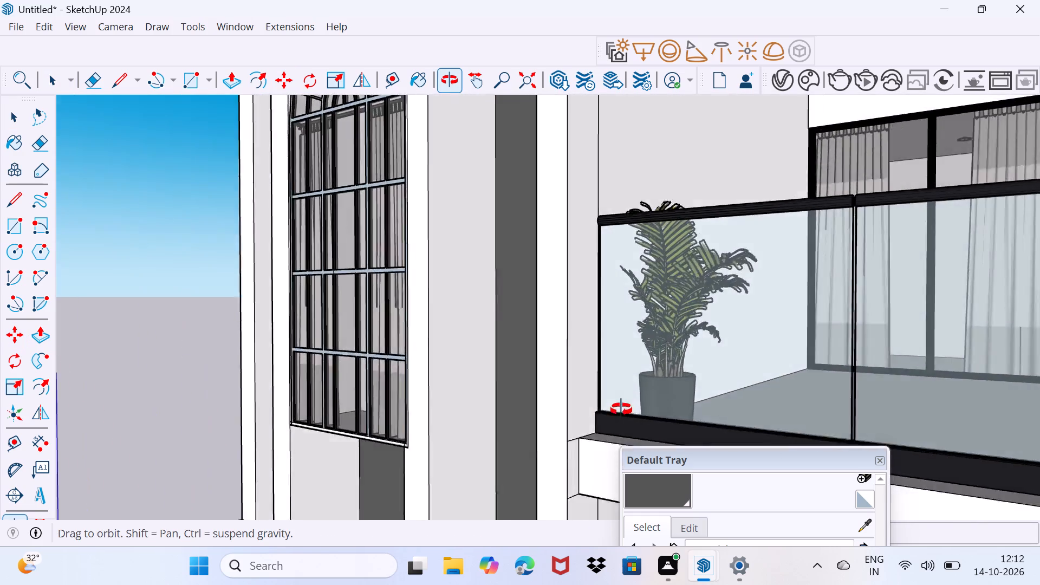
pyautogui.moveTo(621, 409); pyautogui.dragTo(632, 401, button='middle')
pyautogui.scroll(-6, 632, 402)
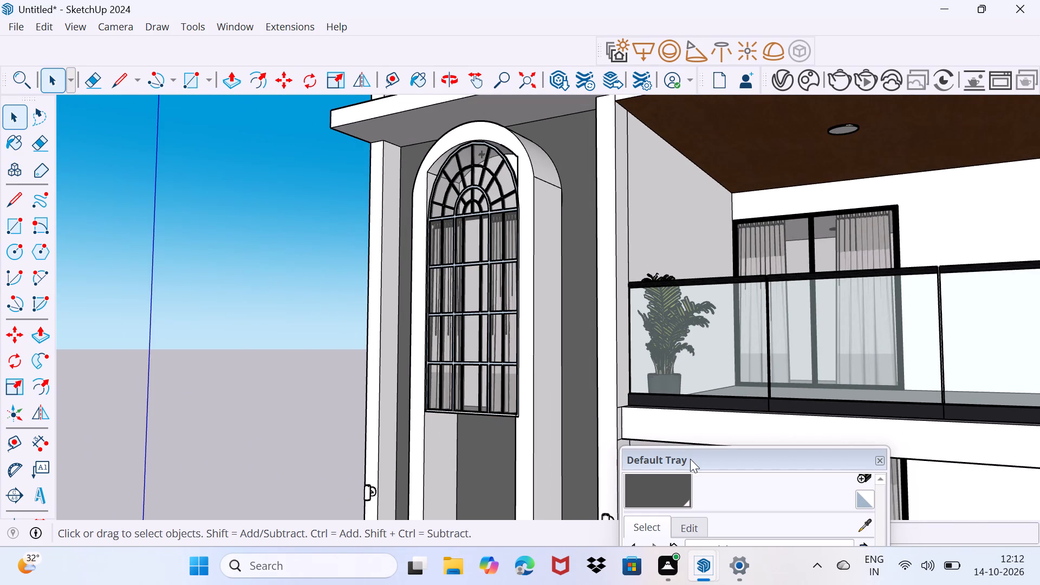
pyautogui.moveTo(690, 459); pyautogui.dragTo(619, 544)
pyautogui.moveTo(697, 479); pyautogui.dragTo(441, 230, button='middle')
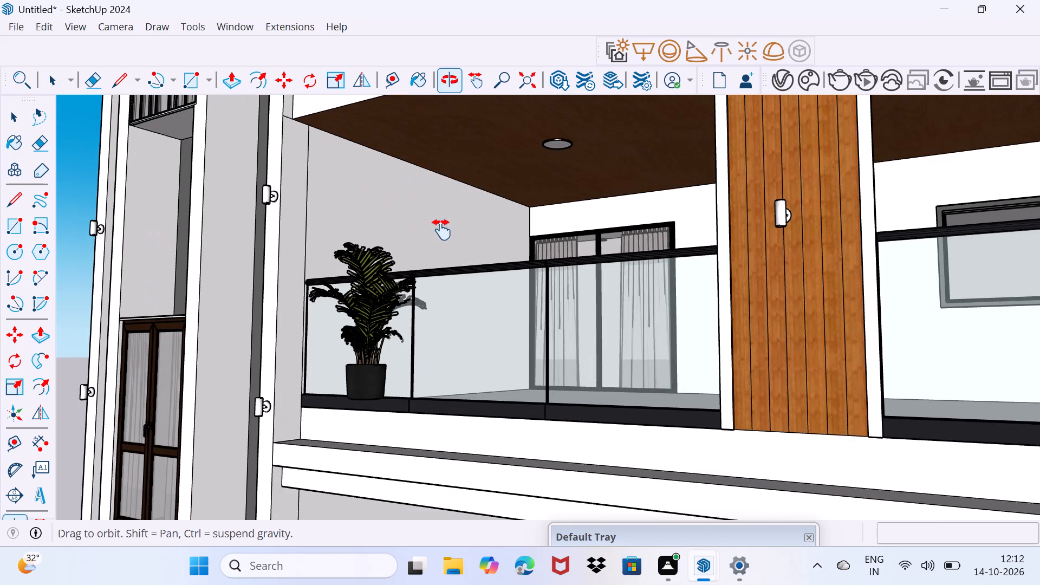
pyautogui.moveTo(441, 230); pyautogui.dragTo(441, 229, button='middle')
pyautogui.click(367, 362)
pyautogui.scroll(2, 471, 333)
pyautogui.moveTo(473, 328); pyautogui.dragTo(386, 380, button='middle')
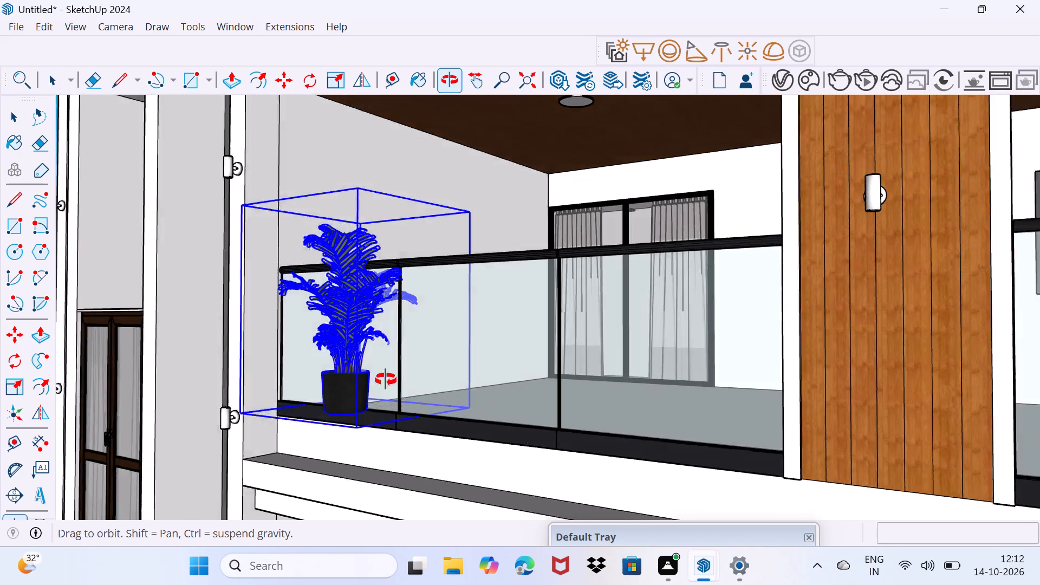
pyautogui.moveTo(386, 380); pyautogui.dragTo(207, 381, button='middle')
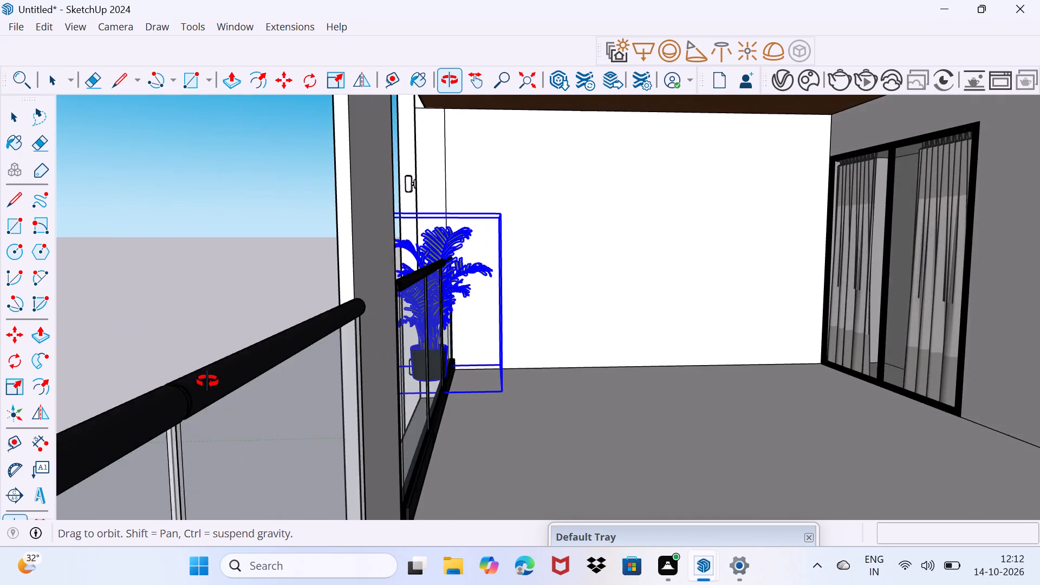
pyautogui.moveTo(207, 381); pyautogui.dragTo(102, 390, button='middle')
pyautogui.scroll(3, 479, 410)
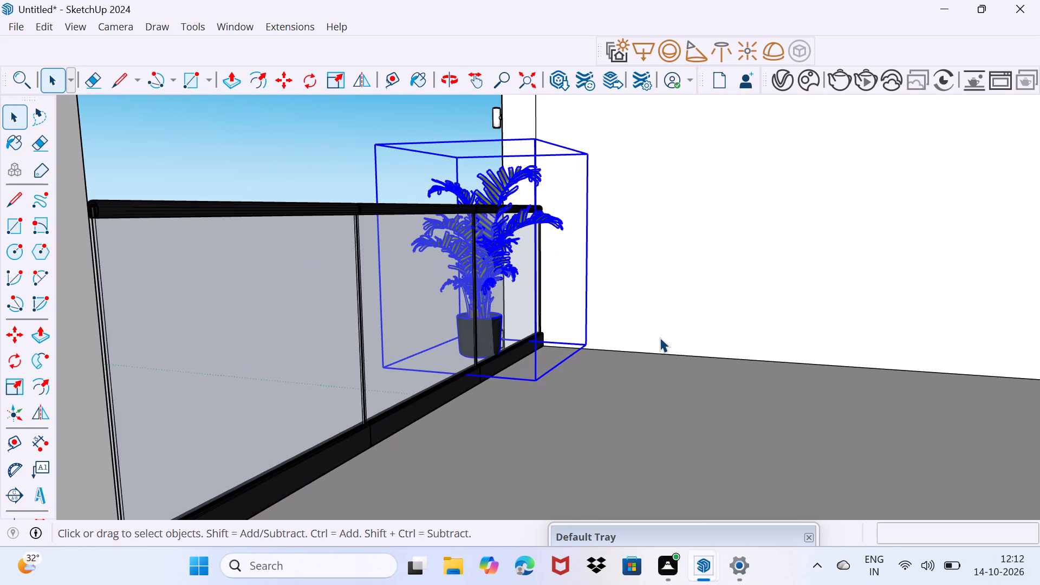
pyautogui.press('m')
pyautogui.click(586, 344)
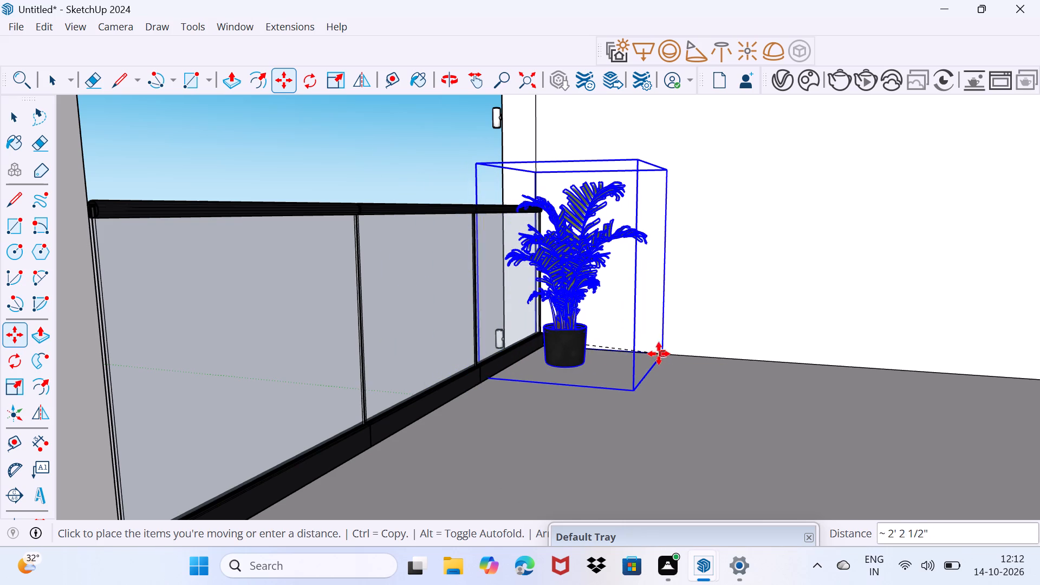
pyautogui.click(659, 354)
pyautogui.press('space')
pyautogui.moveTo(625, 424); pyautogui.dragTo(658, 396)
pyautogui.press('space')
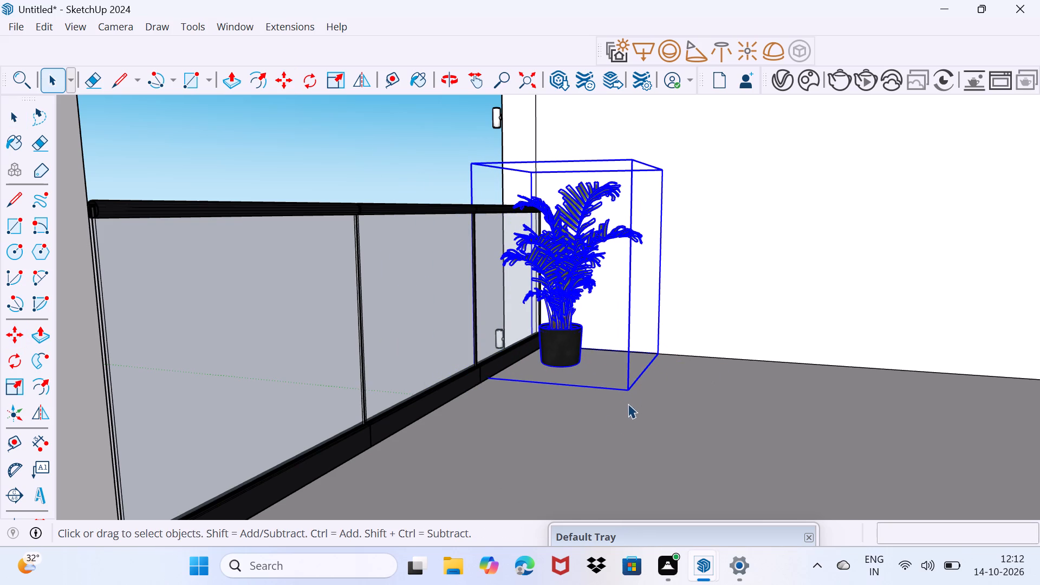
pyautogui.moveTo(596, 430); pyautogui.dragTo(660, 398)
# Examine the lowest balcony from outside and inside, checking the potted plant against the railing, floor and curtained glass door.
pyautogui.middleClick(567, 421)
pyautogui.scroll(-3, 567, 421)
pyautogui.moveTo(550, 418); pyautogui.dragTo(725, 414, button='middle')
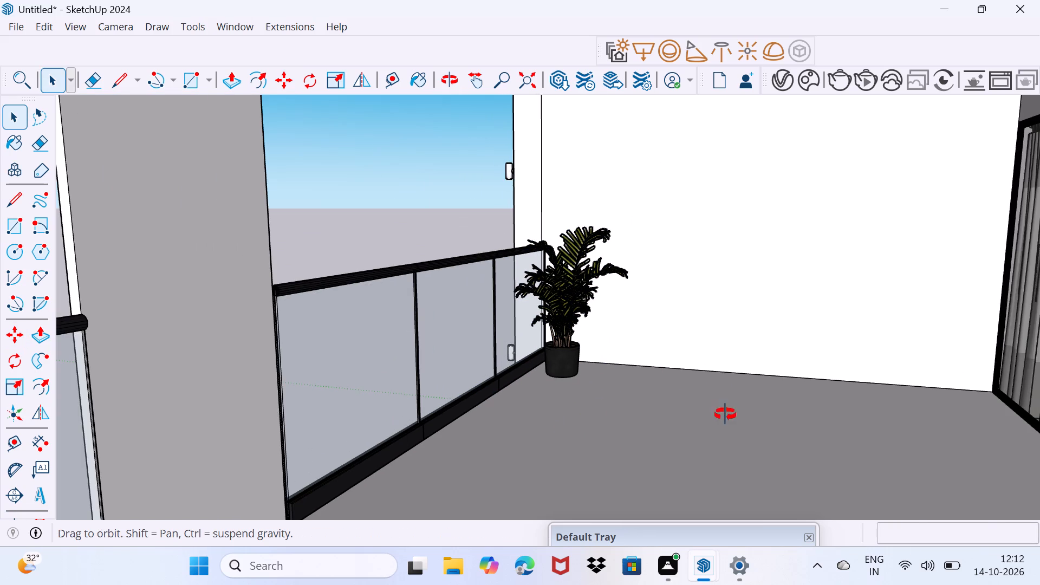
pyautogui.moveTo(725, 414); pyautogui.dragTo(1026, 422, button='middle')
pyautogui.scroll(-4, 721, 402)
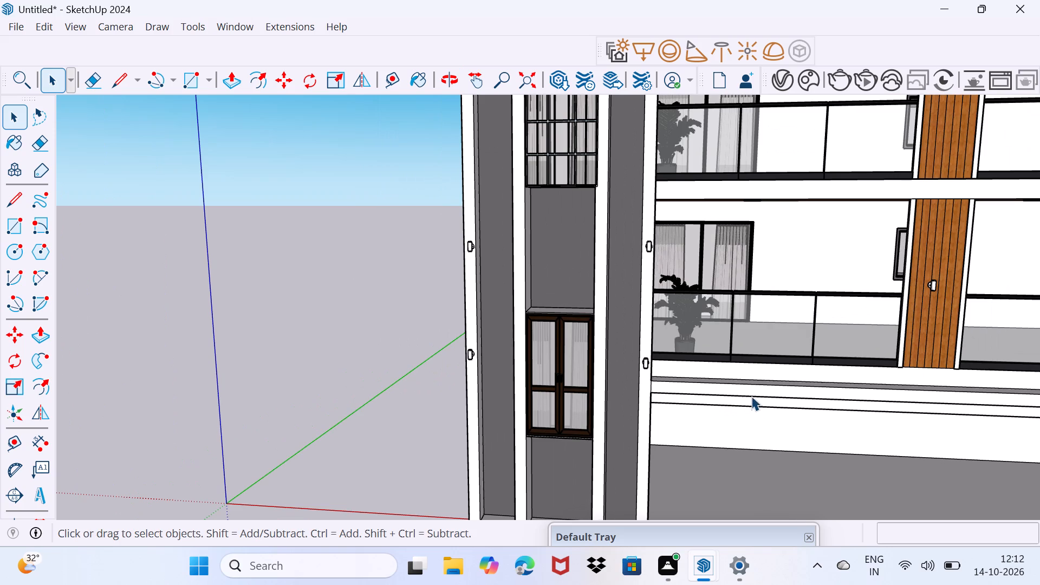
pyautogui.moveTo(751, 395); pyautogui.dragTo(430, 391, button='middle')
pyautogui.moveTo(434, 415); pyautogui.dragTo(508, 404, button='middle')
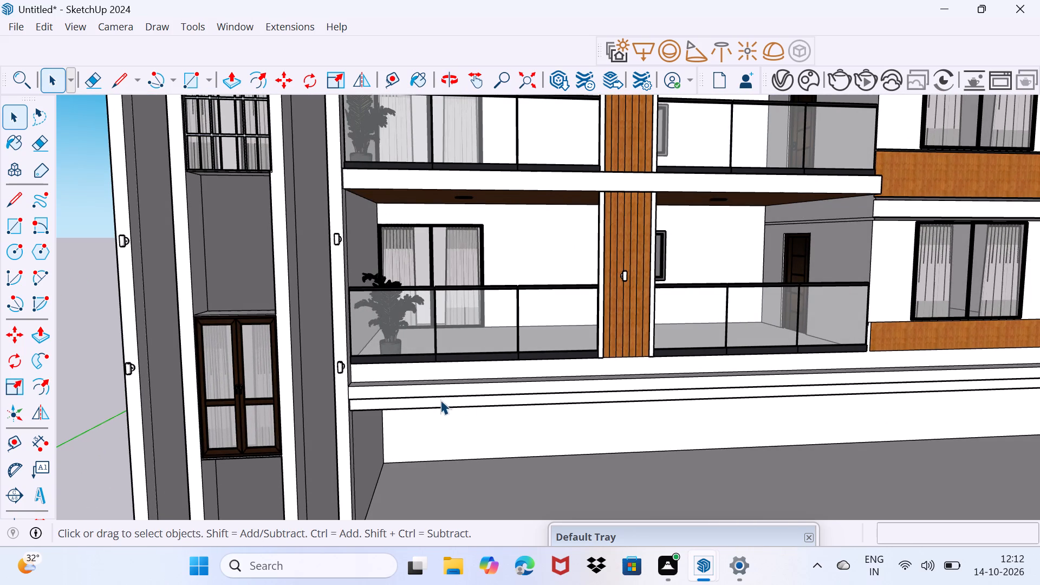
pyautogui.scroll(3, 372, 331)
pyautogui.click(384, 330)
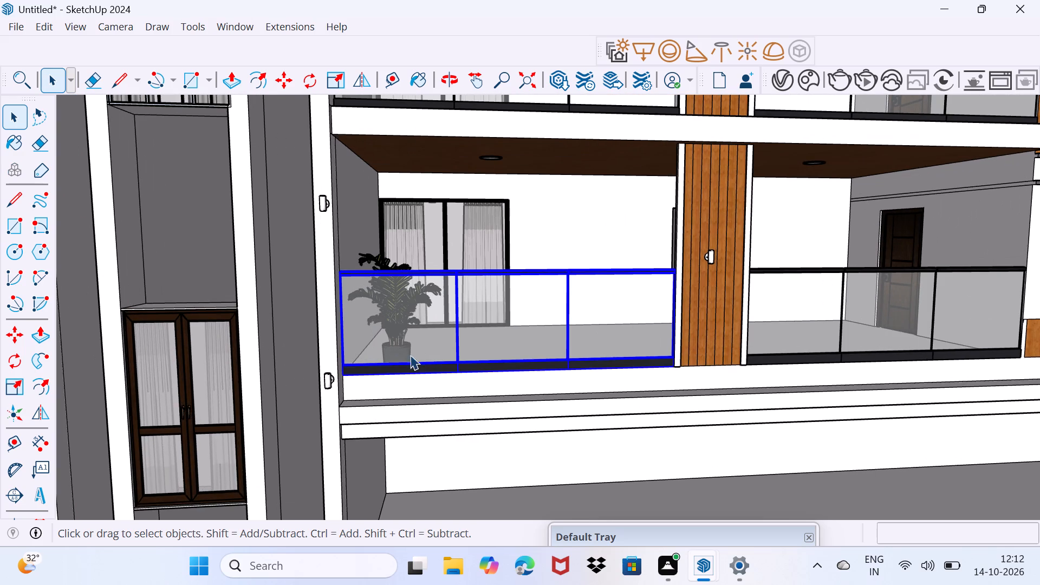
pyautogui.moveTo(536, 304); pyautogui.dragTo(347, 359, button='middle')
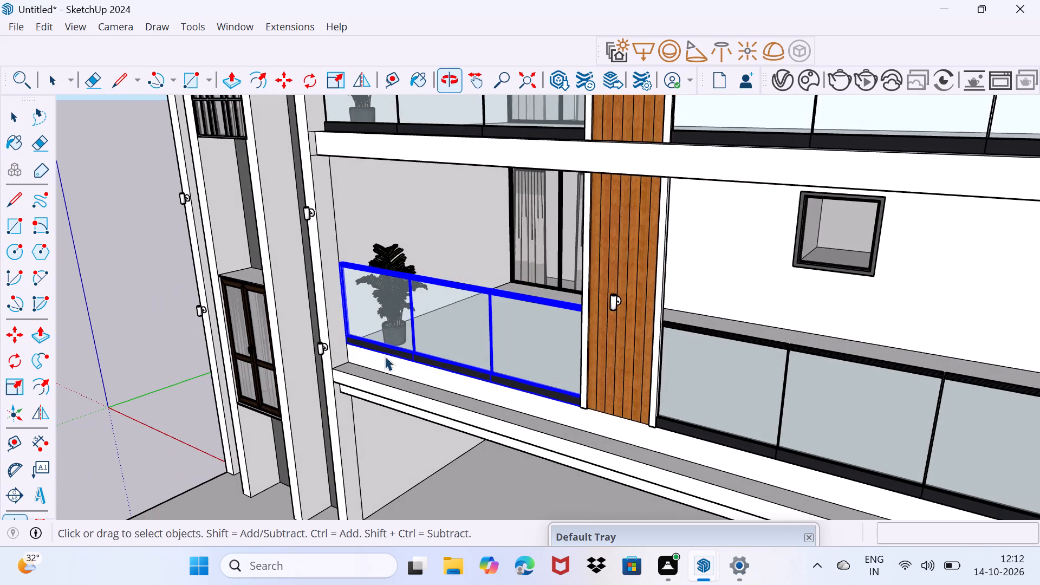
pyautogui.moveTo(707, 307); pyautogui.dragTo(722, 285)
pyautogui.scroll(3, 710, 273)
pyautogui.moveTo(699, 281); pyautogui.dragTo(531, 322, button='middle')
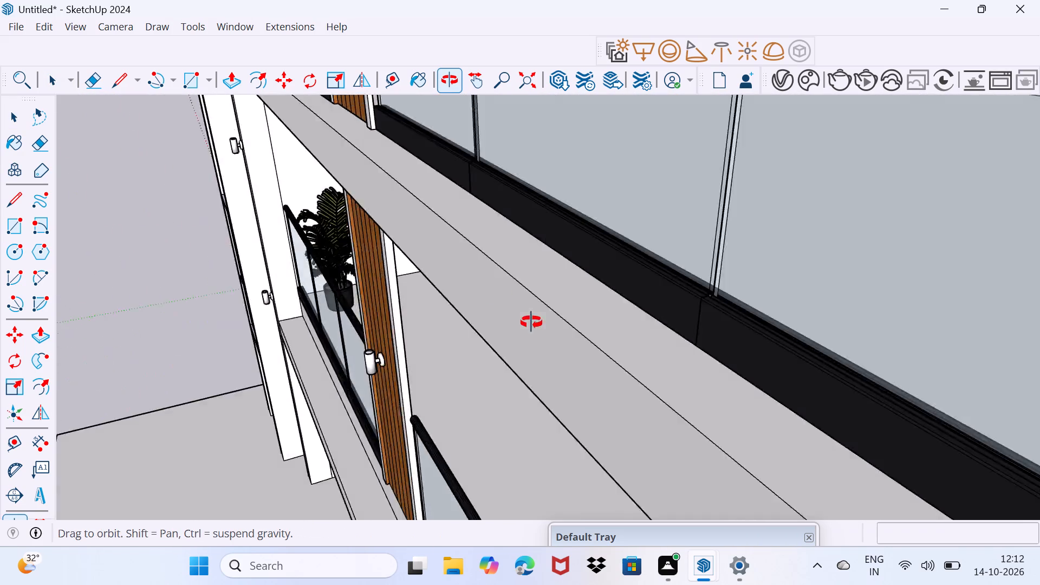
pyautogui.moveTo(531, 322); pyautogui.dragTo(564, 232, button='middle')
pyautogui.scroll(3, 564, 233)
pyautogui.moveTo(559, 238); pyautogui.dragTo(525, 260, button='middle')
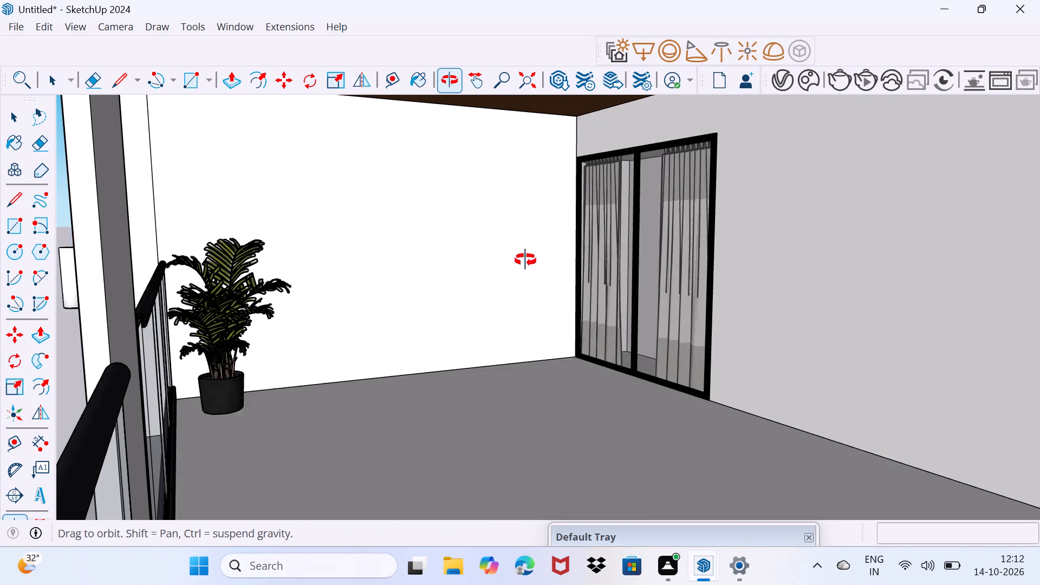
pyautogui.moveTo(525, 260); pyautogui.dragTo(835, 297, button='middle')
pyautogui.scroll(3, 757, 302)
pyautogui.moveTo(615, 320); pyautogui.dragTo(557, 323, button='middle')
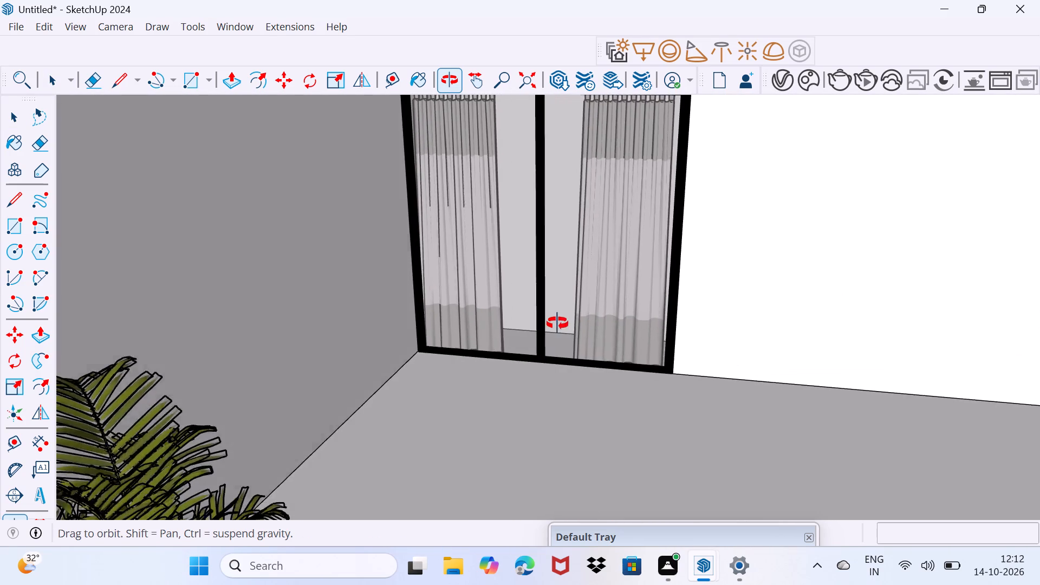
pyautogui.moveTo(557, 323); pyautogui.dragTo(404, 315, button='middle')
pyautogui.moveTo(406, 351); pyautogui.dragTo(599, 356, button='middle')
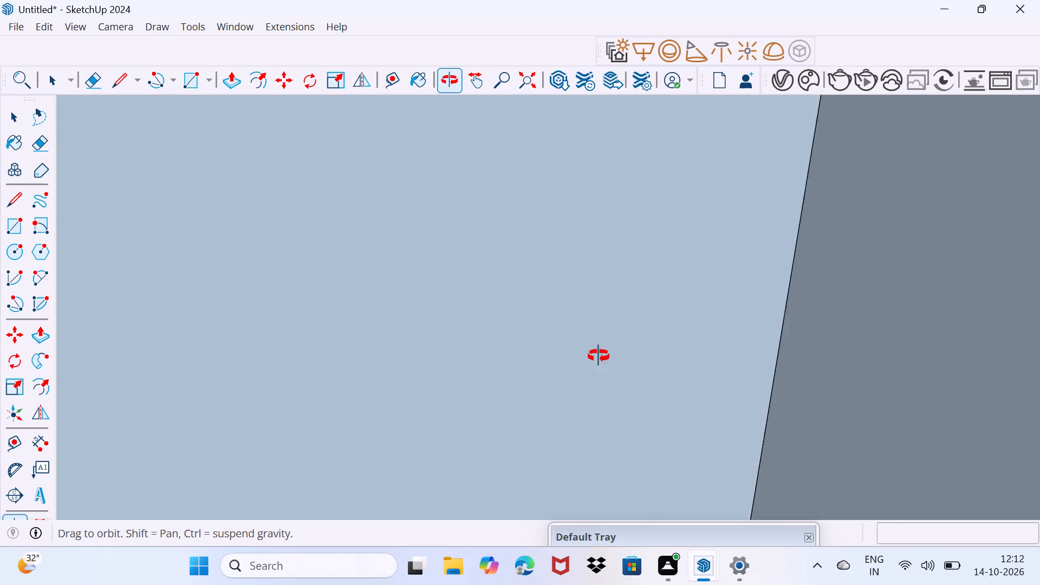
pyautogui.moveTo(599, 356); pyautogui.dragTo(545, 320, button='middle')
pyautogui.scroll(3, 544, 318)
pyautogui.moveTo(539, 341); pyautogui.dragTo(593, 354, button='middle')
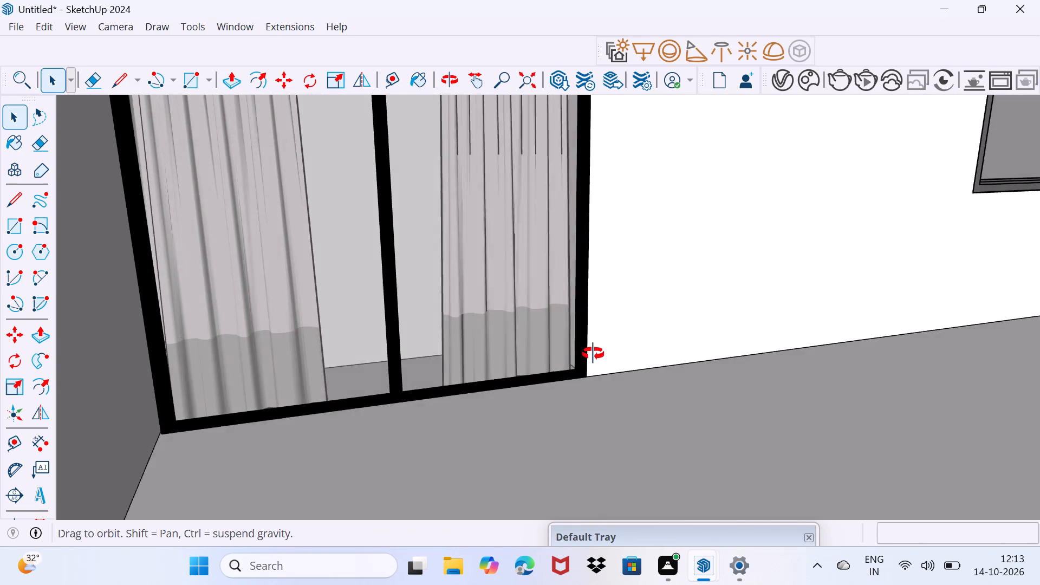
pyautogui.moveTo(593, 354); pyautogui.dragTo(554, 341, button='middle')
pyautogui.scroll(-9, 547, 336)
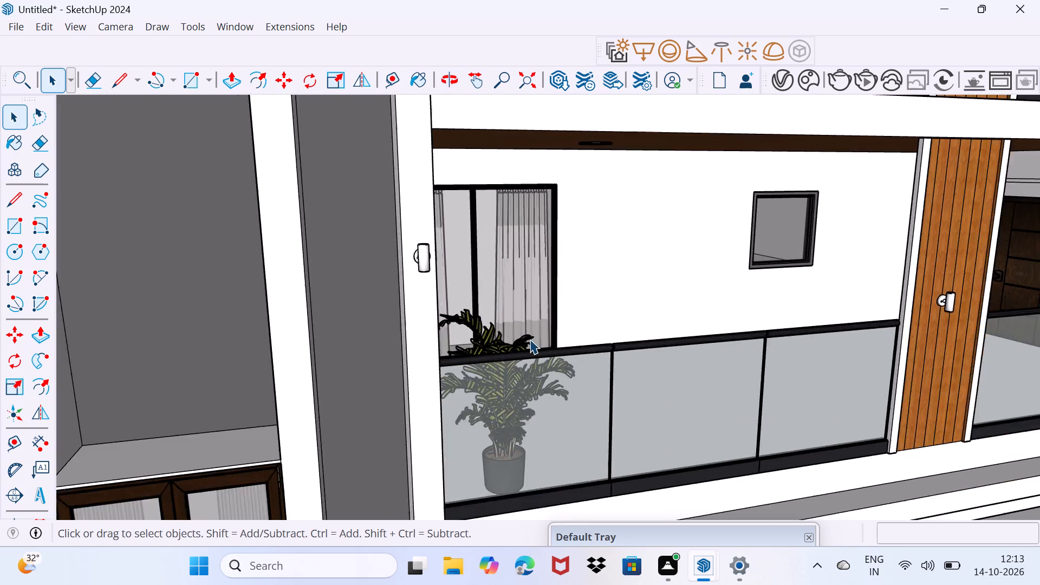
pyautogui.scroll(-4, 530, 339)
# Move the lowest balcony's potted plant about 24' 10" along the railing to the end opposite the tower.
pyautogui.click(524, 404)
pyautogui.click(508, 333)
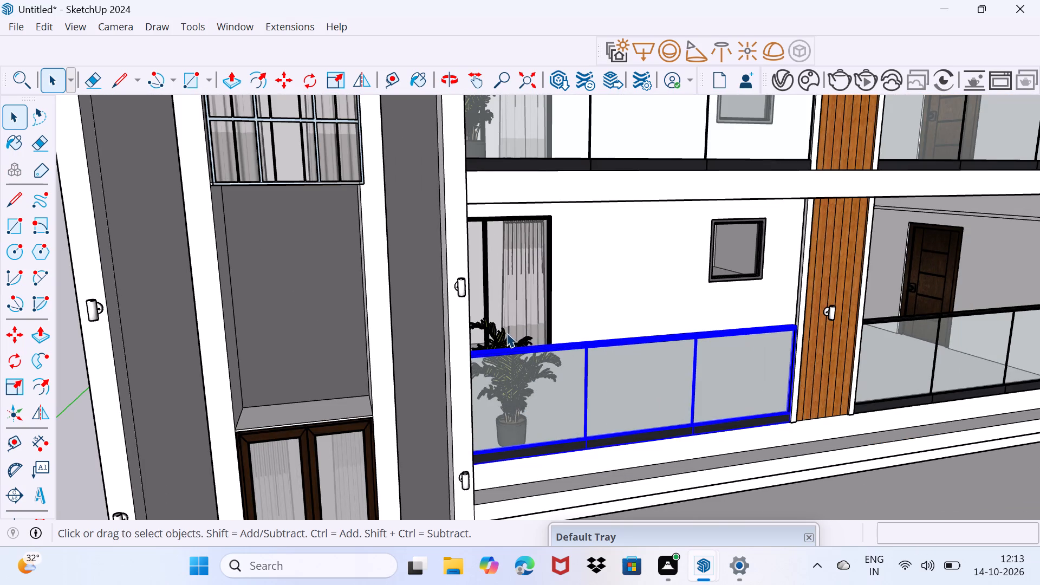
pyautogui.moveTo(626, 468); pyautogui.dragTo(487, 445, button='middle')
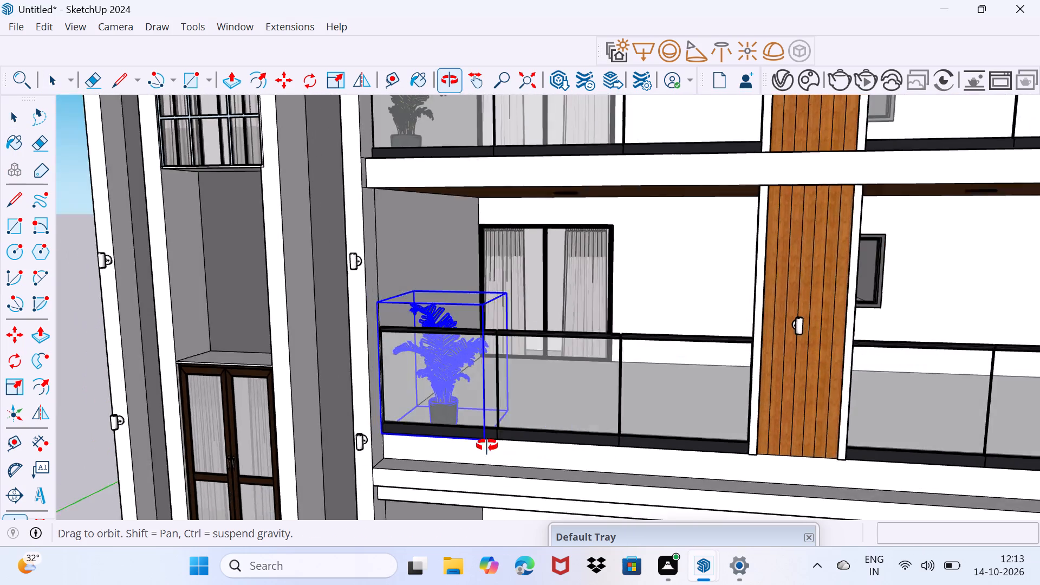
pyautogui.moveTo(487, 445); pyautogui.dragTo(487, 446, button='middle')
pyautogui.scroll(-7, 499, 439)
pyautogui.moveTo(530, 469); pyautogui.dragTo(564, 471, button='middle')
pyautogui.press('m')
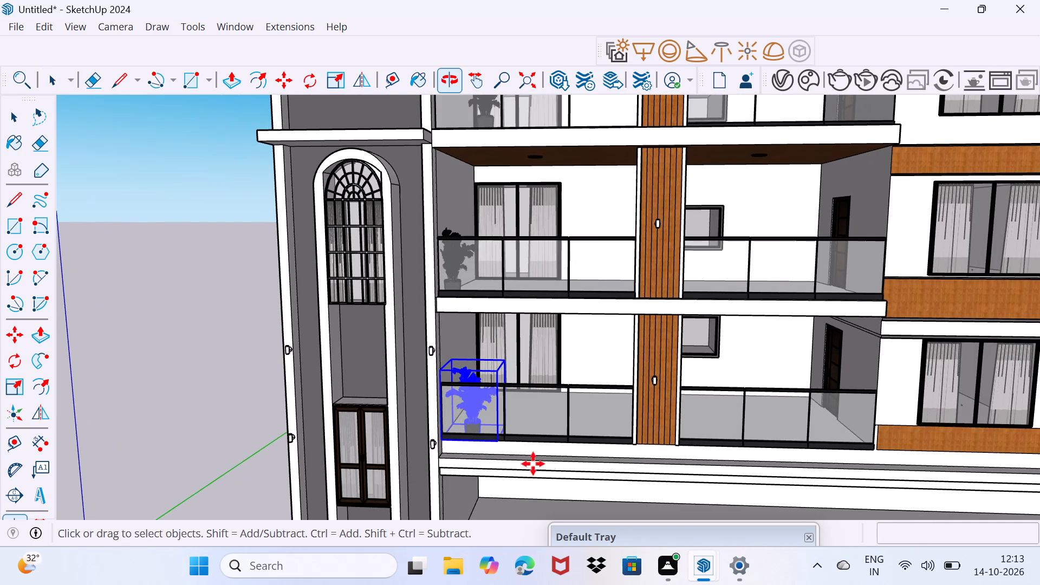
pyautogui.click(500, 443)
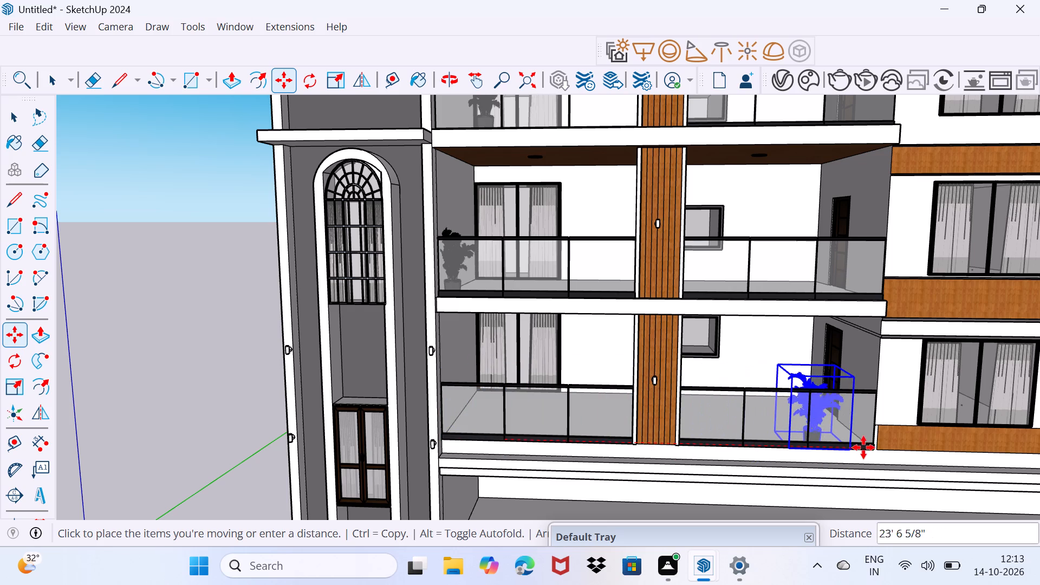
pyautogui.click(879, 450)
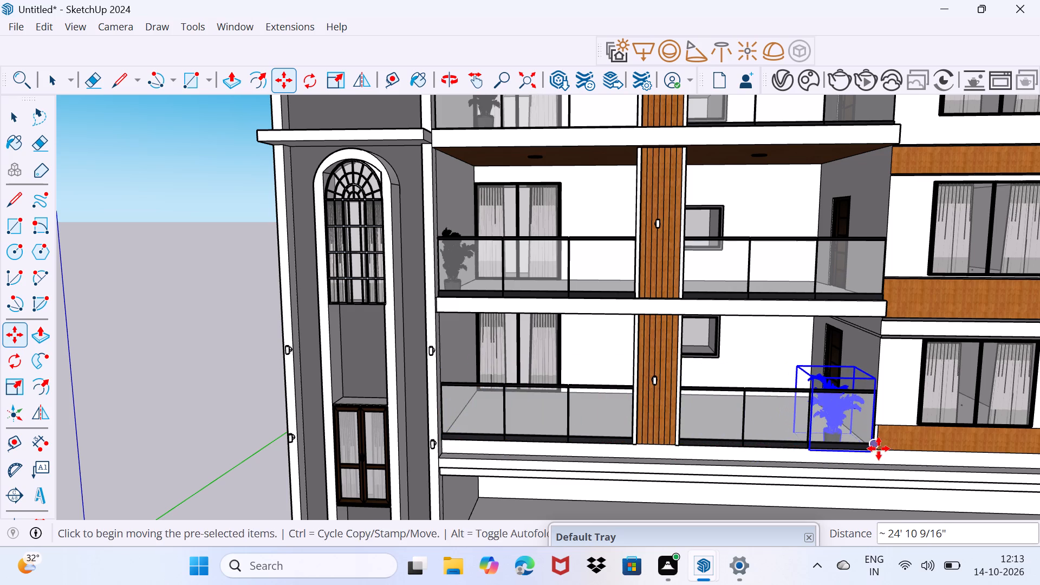
pyautogui.press('space')
pyautogui.moveTo(774, 437); pyautogui.dragTo(805, 408)
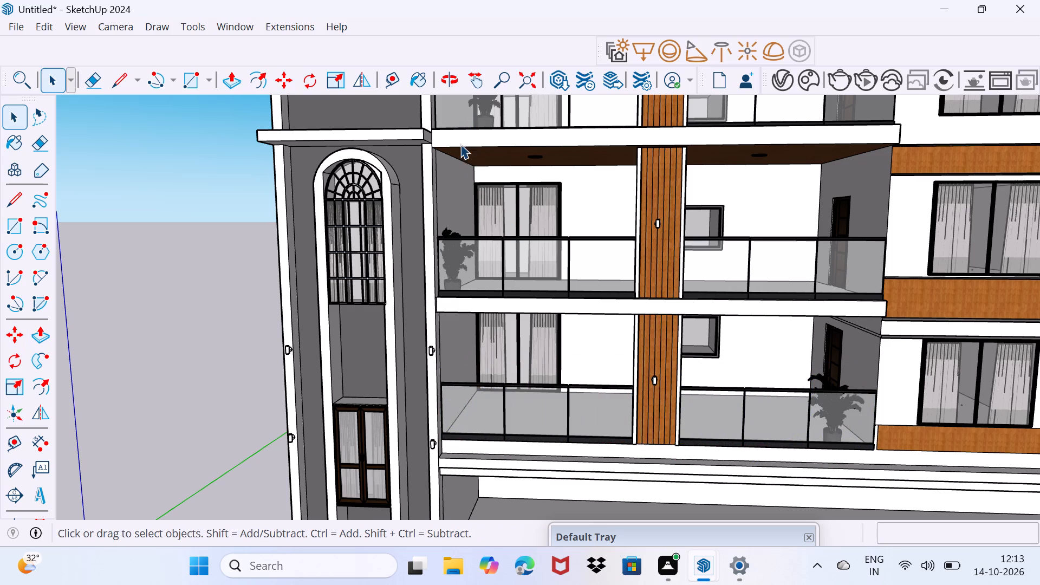
# Move the middle balcony's potted plant about 26' 5" along the railing to the end opposite the tower.
pyautogui.scroll(3, 456, 212)
pyautogui.moveTo(459, 219); pyautogui.dragTo(344, 206, button='middle')
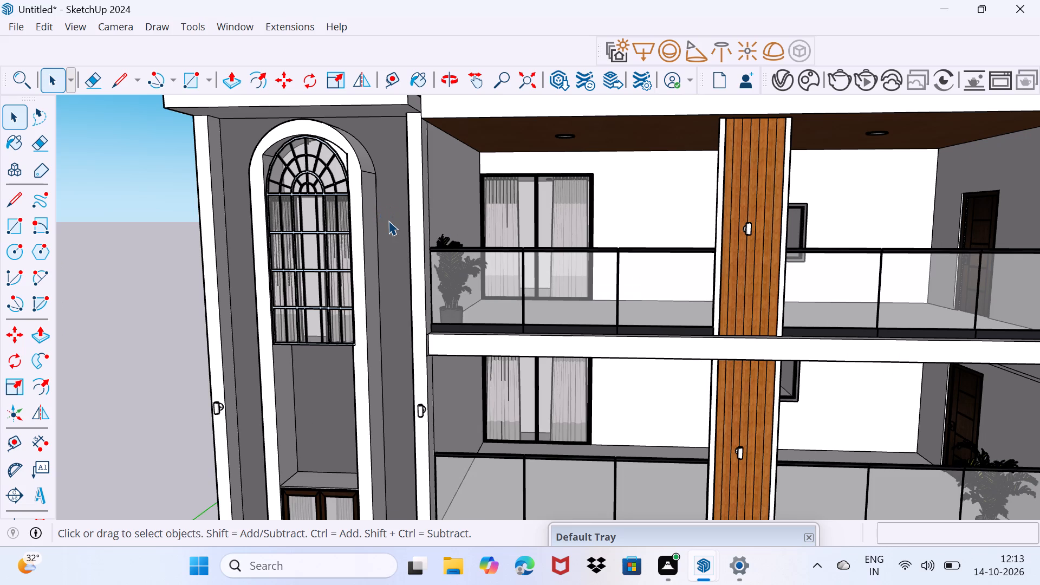
pyautogui.moveTo(503, 265); pyautogui.dragTo(363, 236, button='middle')
pyautogui.moveTo(392, 238); pyautogui.dragTo(423, 418, button='middle')
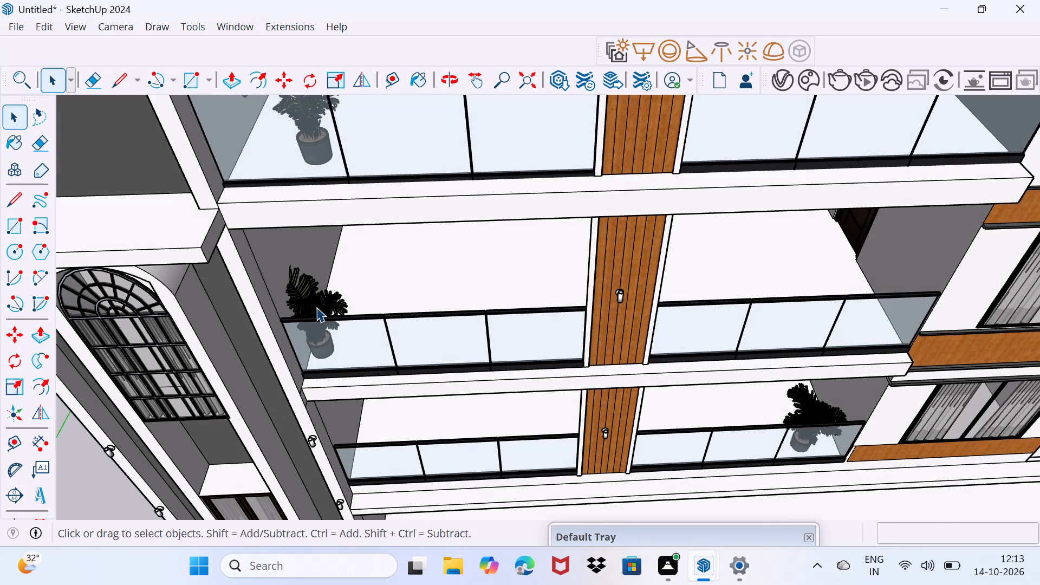
pyautogui.click(316, 307)
pyautogui.scroll(4, 349, 371)
pyautogui.press('m')
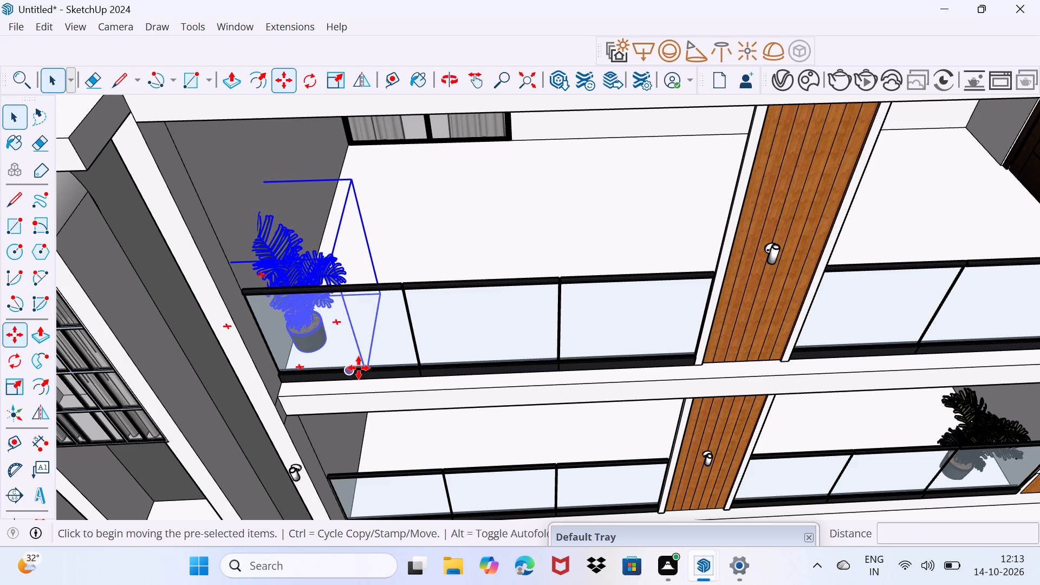
pyautogui.click(363, 366)
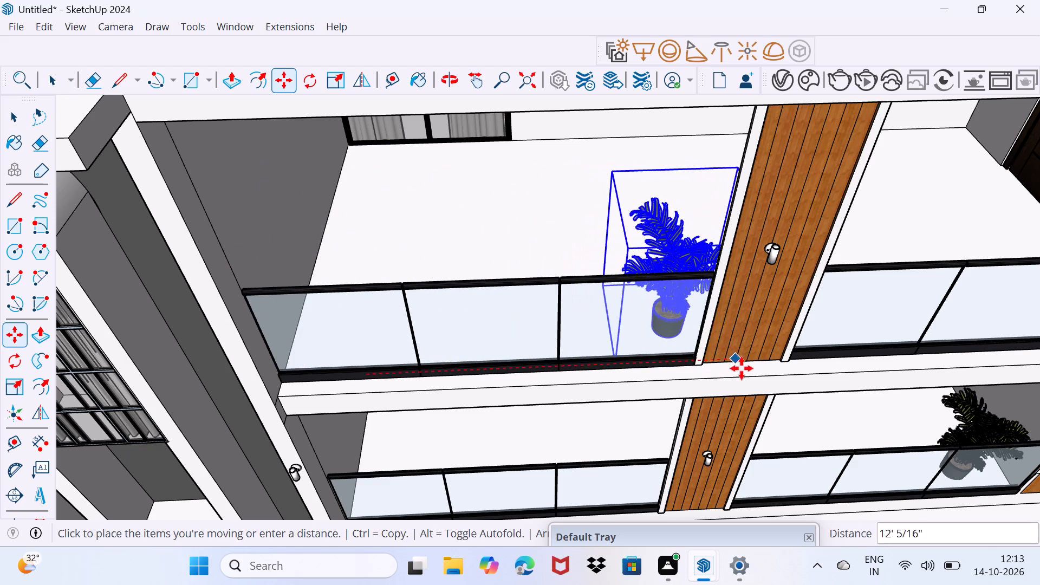
pyautogui.keyDown('shift'); pyautogui.moveTo(742, 368); pyautogui.dragTo(324, 327, button='middle'); pyautogui.keyUp('shift')
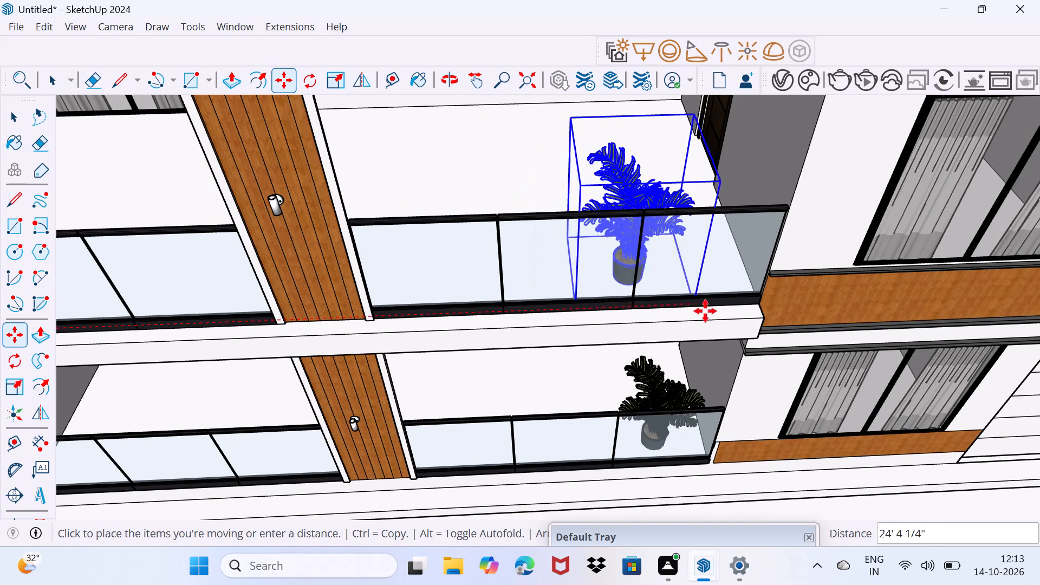
pyautogui.click(754, 304)
pyautogui.press('space')
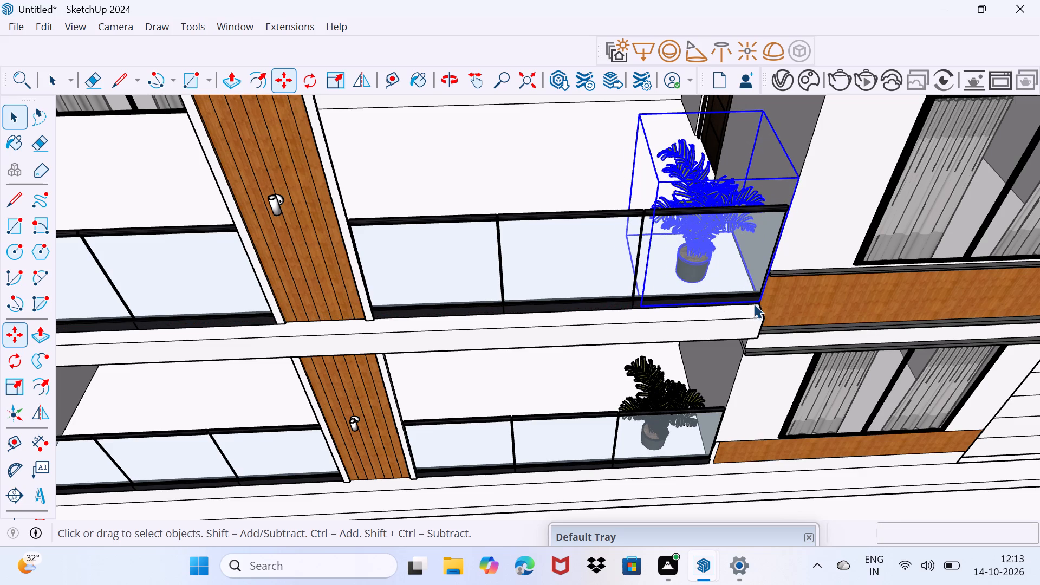
pyautogui.moveTo(693, 328); pyautogui.dragTo(705, 310)
# Move the top balcony's potted plant along the railing to the end opposite the tower, matching the two balconies below.
pyautogui.scroll(-11, 628, 298)
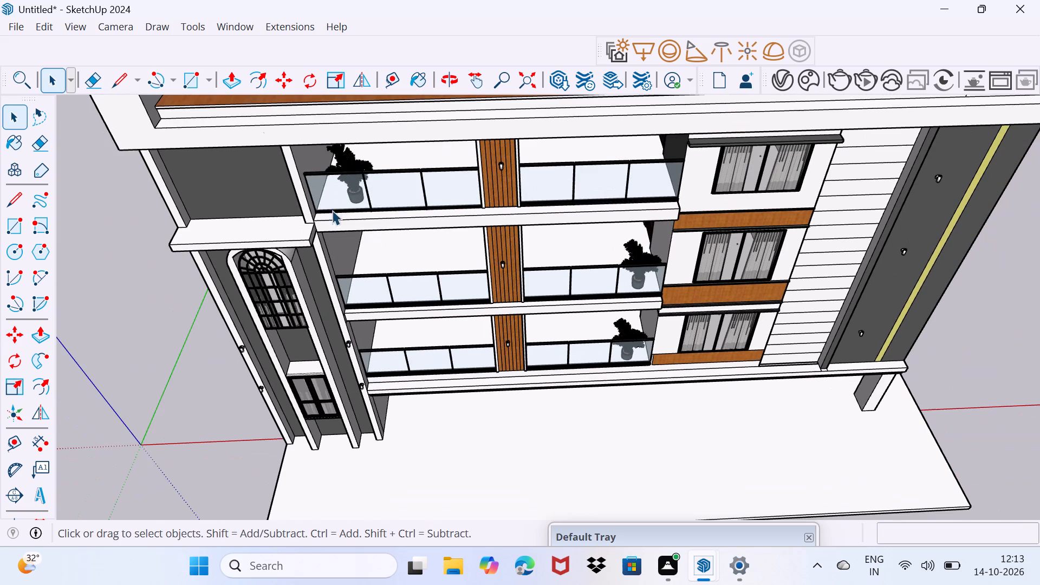
pyautogui.click(337, 159)
pyautogui.click(352, 159)
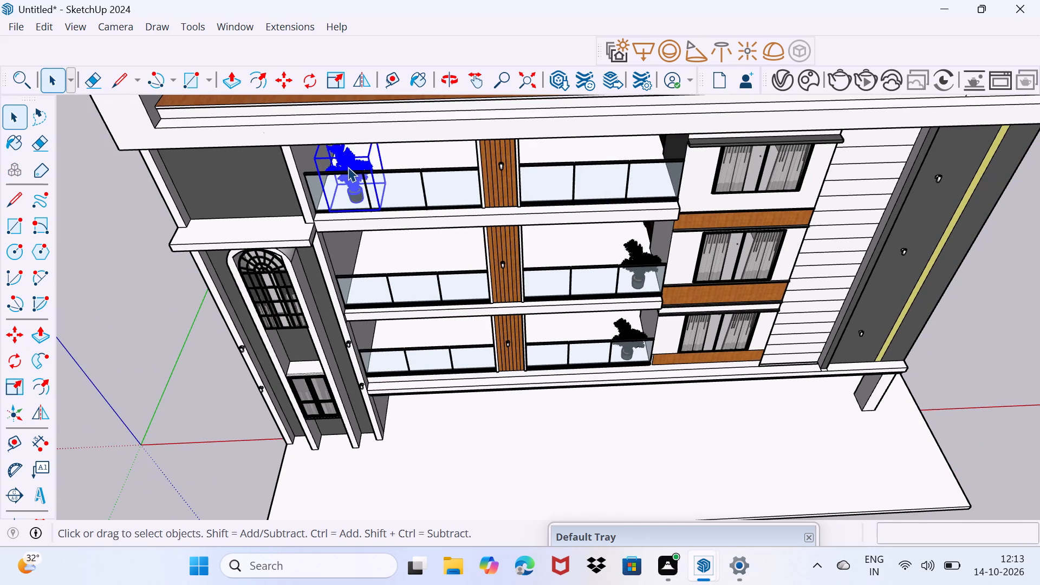
pyautogui.scroll(4, 347, 167)
pyautogui.press('m')
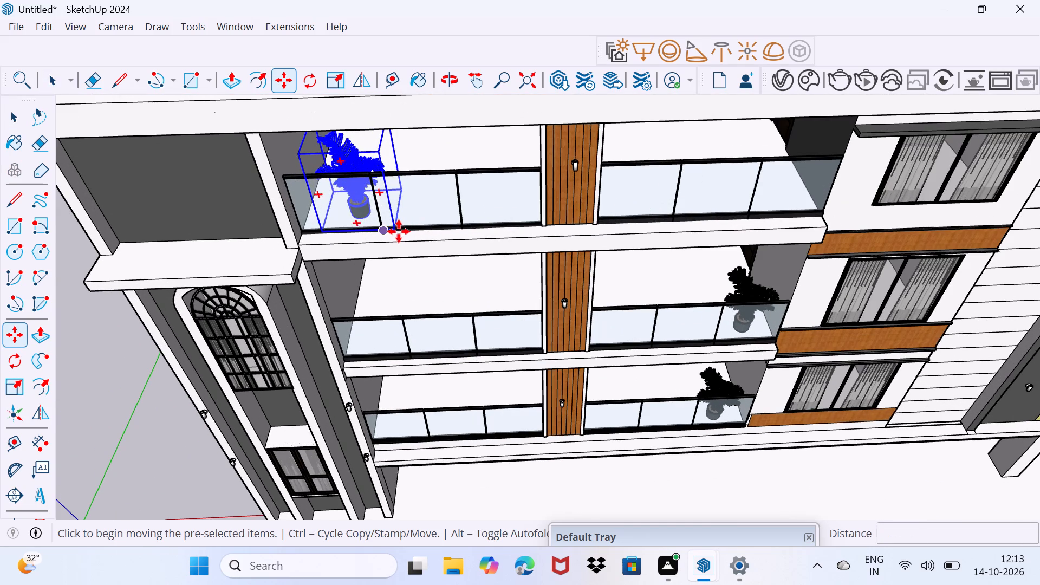
pyautogui.click(399, 231)
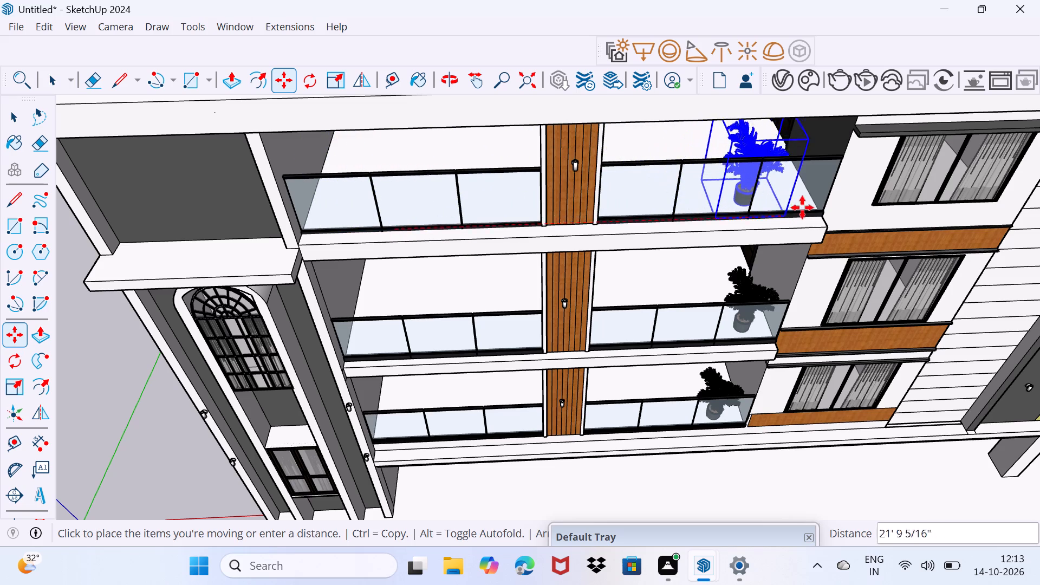
pyautogui.click(822, 209)
pyautogui.press('space')
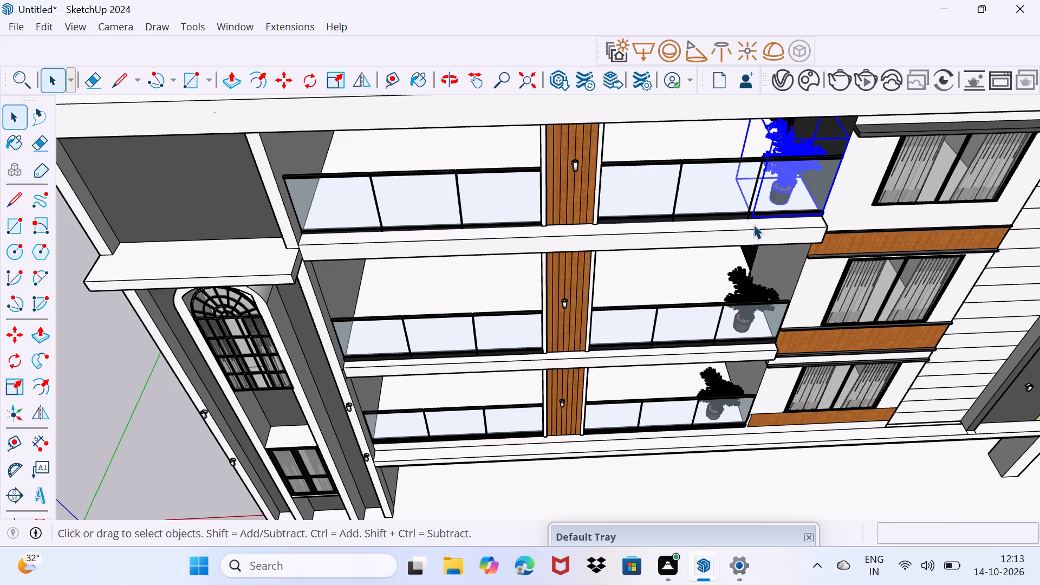
pyautogui.moveTo(745, 230); pyautogui.dragTo(778, 204)
# Import the 2.9 MB white-potted Plant model from 3D Warehouse and place it beside the dark-potted plant on the lowest balcony.
pyautogui.moveTo(690, 260); pyautogui.dragTo(654, 161, button='middle')
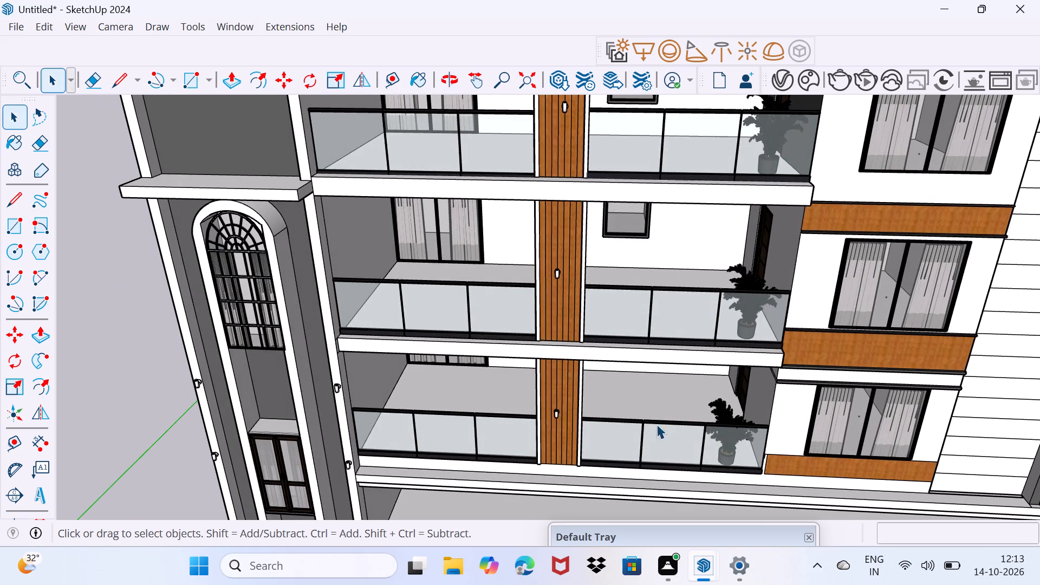
pyautogui.scroll(2, 658, 430)
pyautogui.moveTo(640, 464); pyautogui.dragTo(636, 363, button='middle')
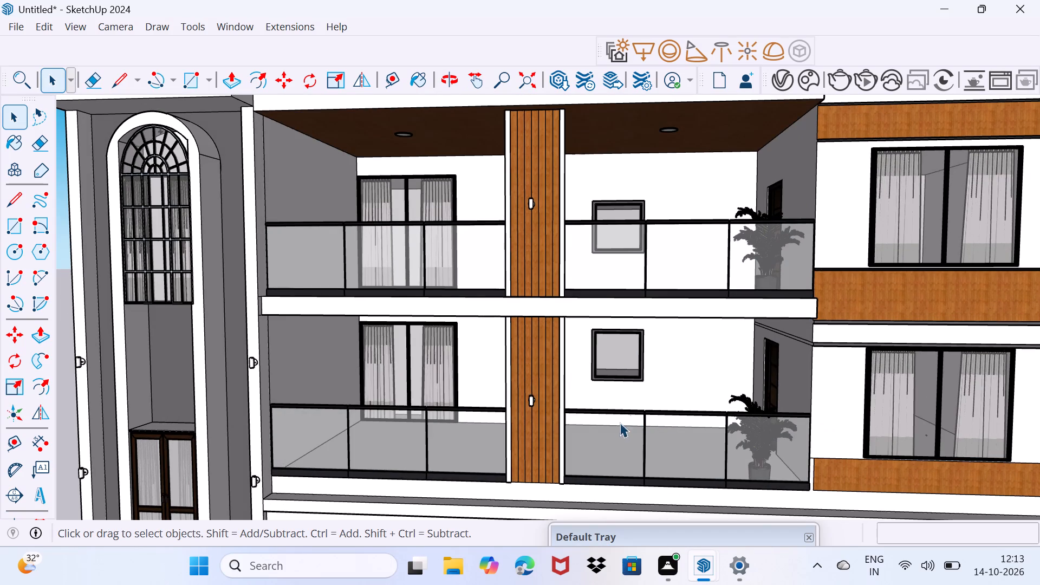
pyautogui.click(238, 22)
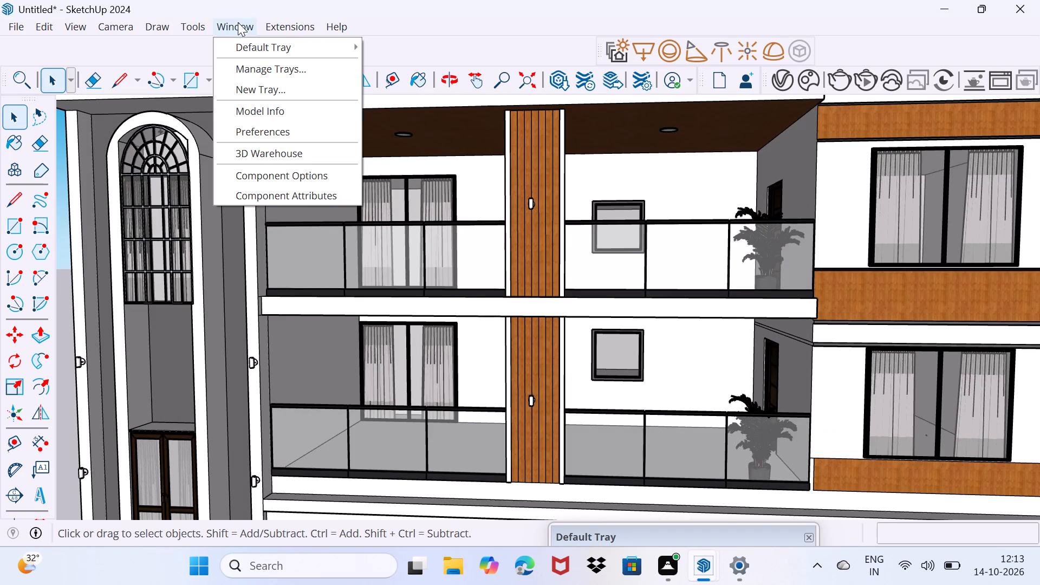
pyautogui.click(283, 151)
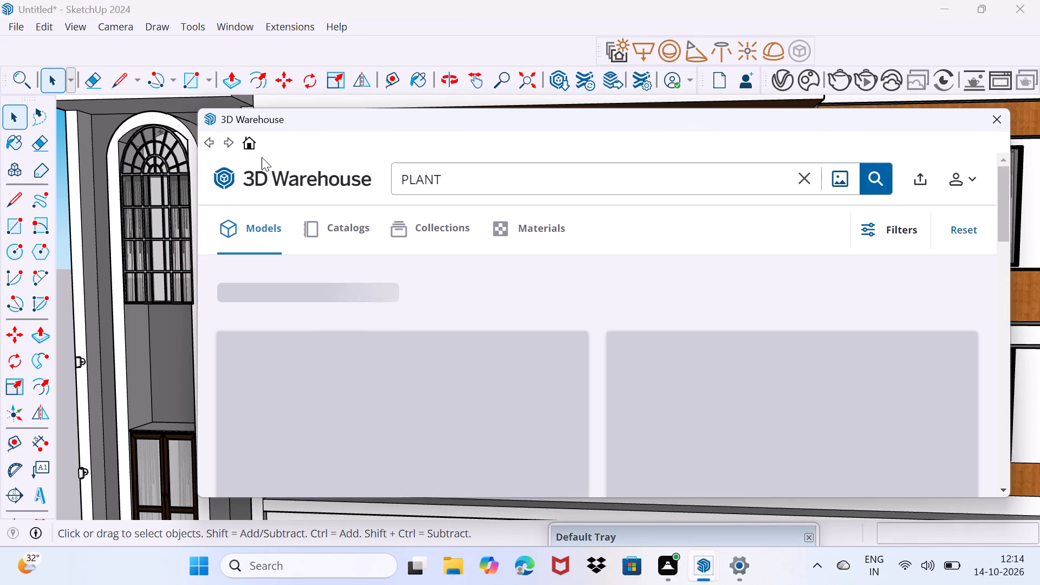
pyautogui.scroll(-3, 679, 283)
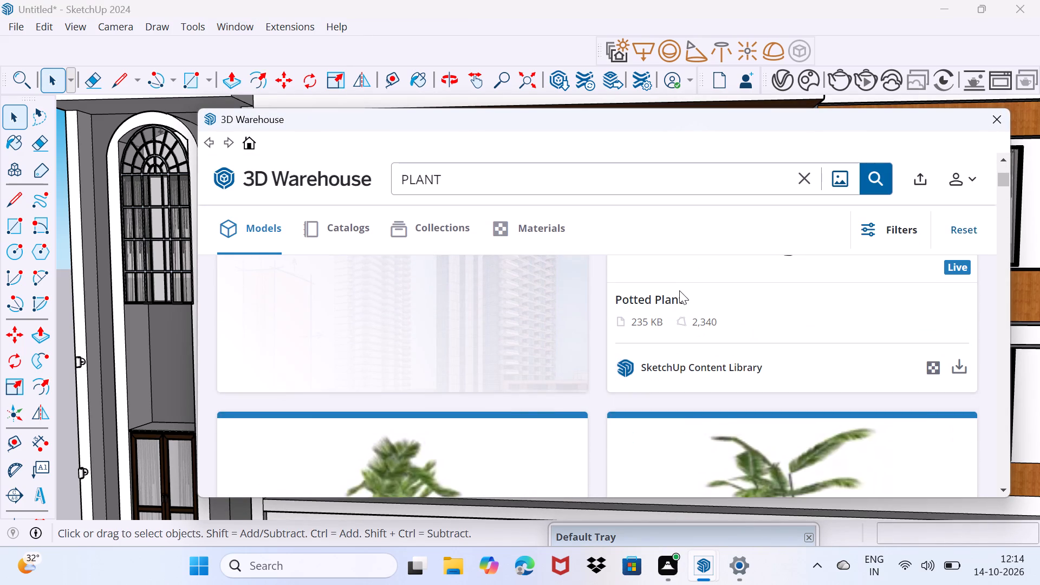
pyautogui.scroll(-6, 671, 287)
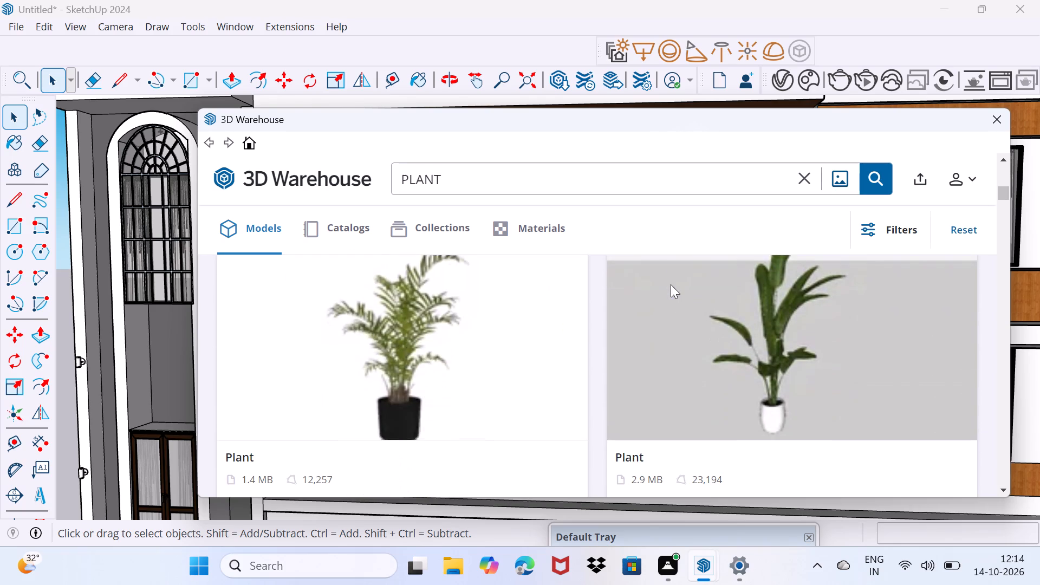
pyautogui.scroll(-3, 671, 284)
pyautogui.scroll(2, 671, 284)
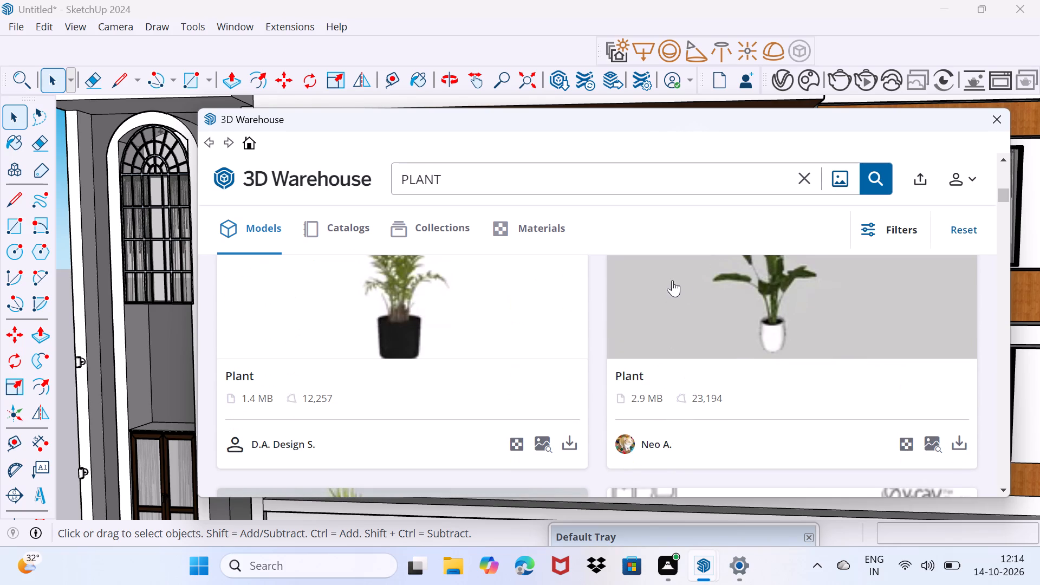
pyautogui.click(960, 448)
pyautogui.click(554, 329)
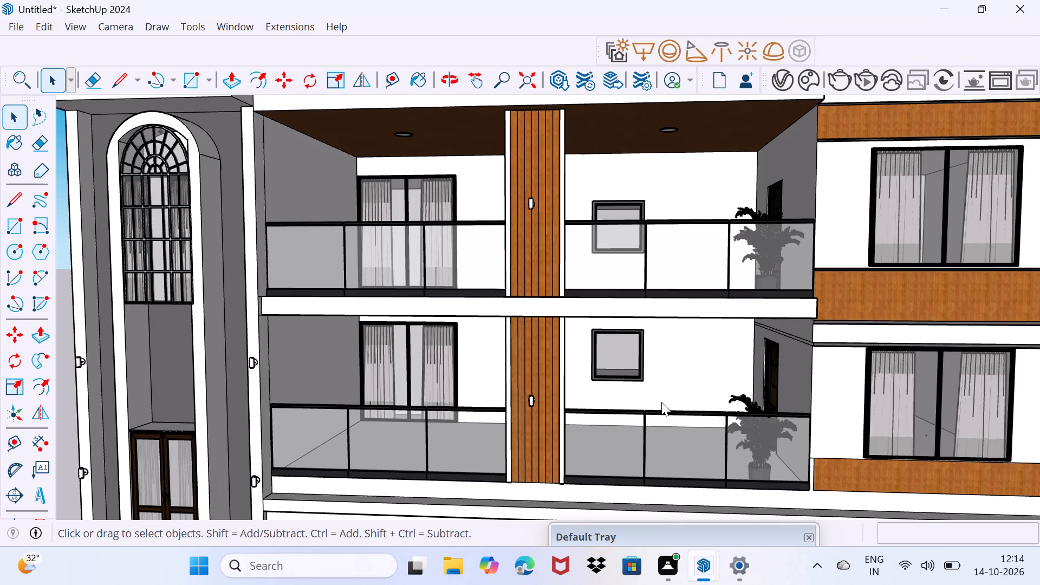
pyautogui.click(691, 323)
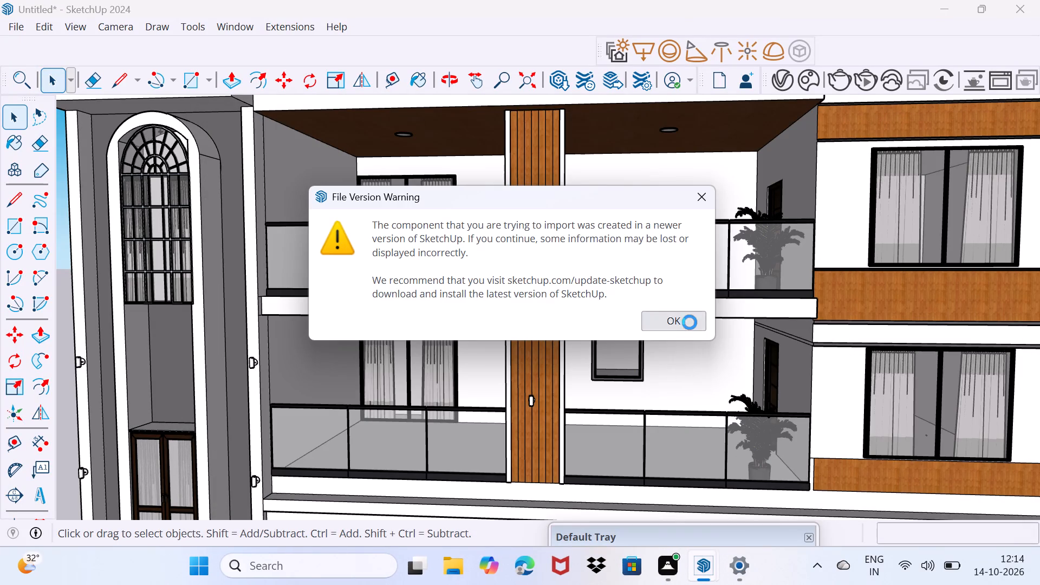
pyautogui.moveTo(686, 413); pyautogui.dragTo(575, 437, button='middle')
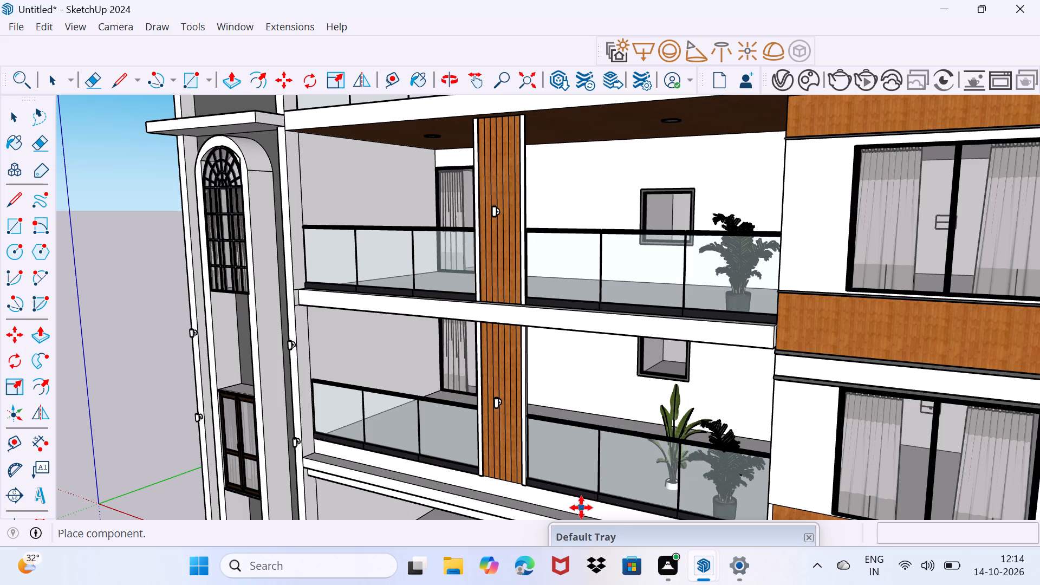
pyautogui.click(580, 500)
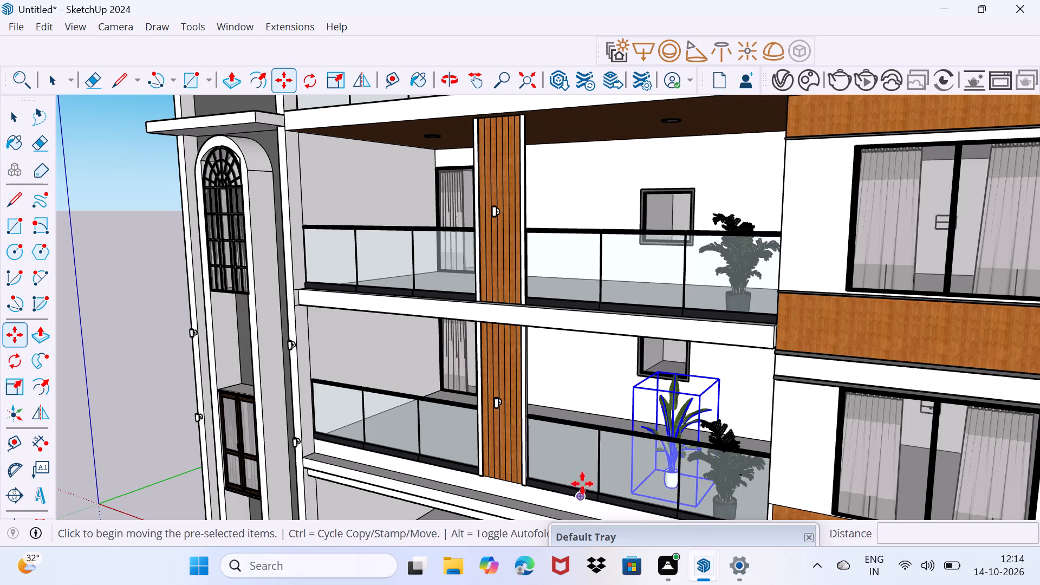
# Copy the white-potted plant from the lowest balcony up to the middle balcony, and again about 13' 7" to the top balcony.
pyautogui.click(631, 499)
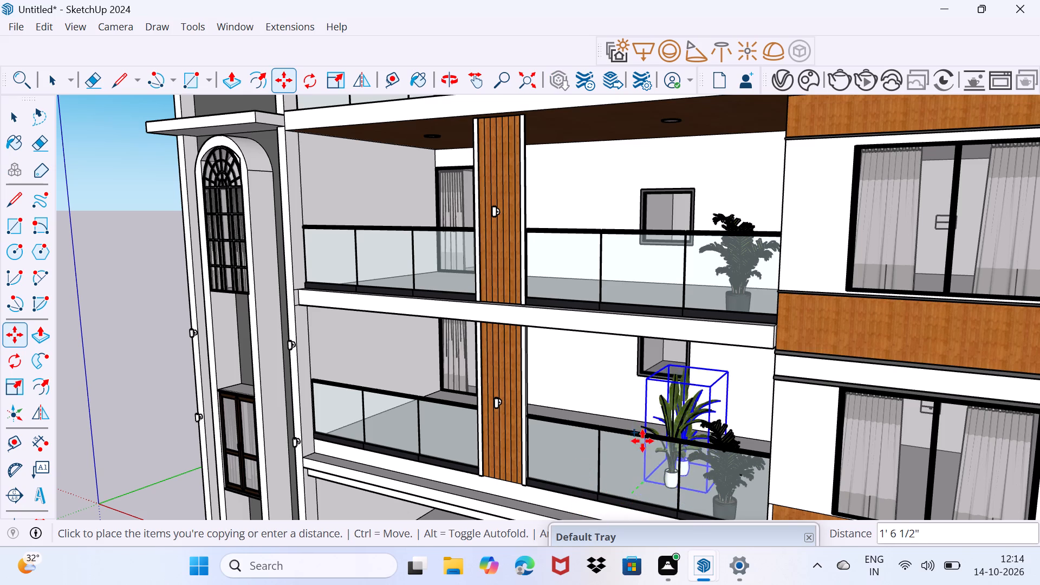
pyautogui.click(653, 316)
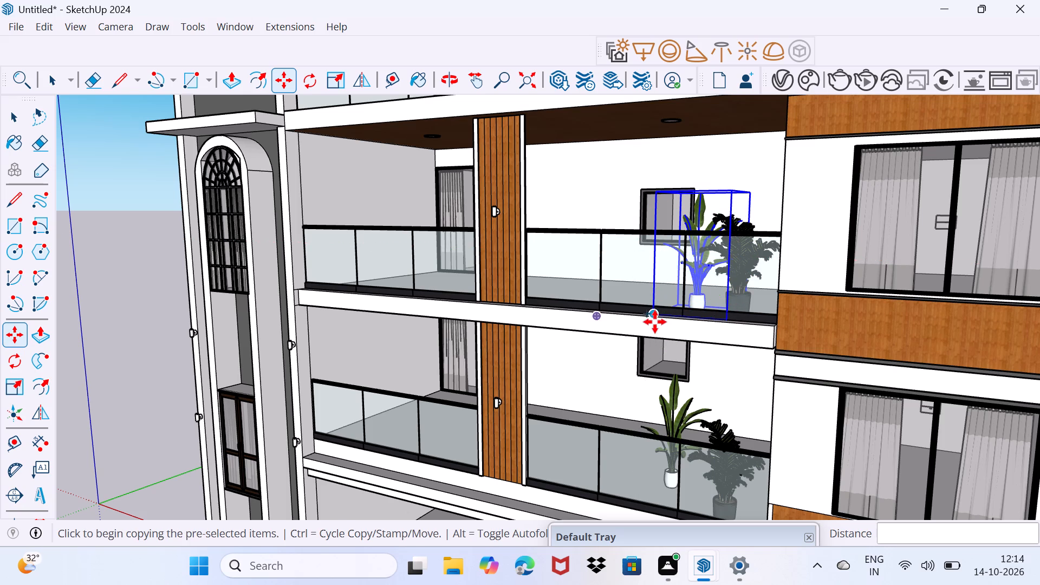
pyautogui.click(655, 322)
pyautogui.moveTo(641, 222); pyautogui.dragTo(638, 352, button='middle')
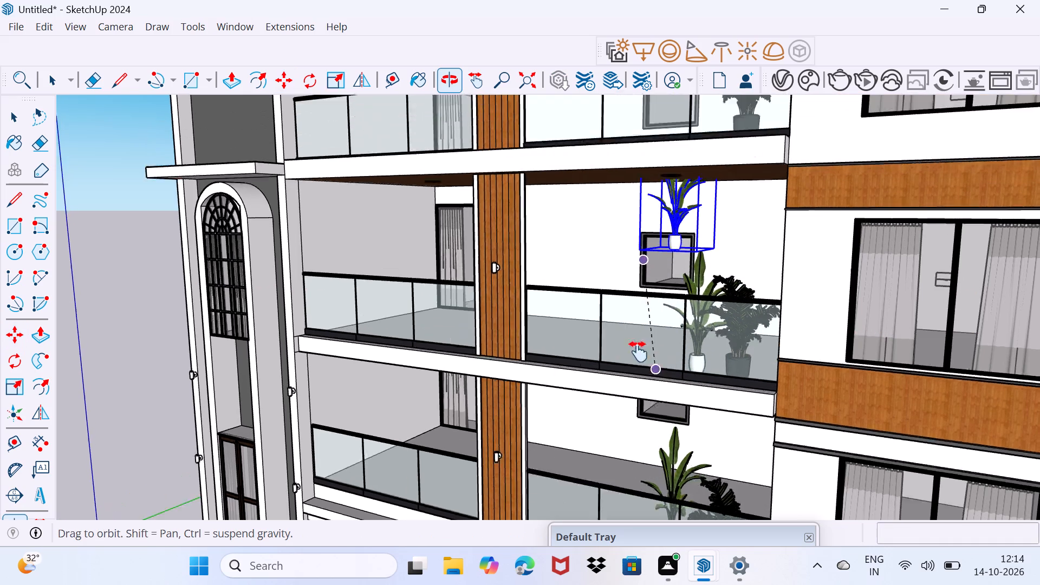
pyautogui.moveTo(638, 352); pyautogui.dragTo(638, 420, button='middle')
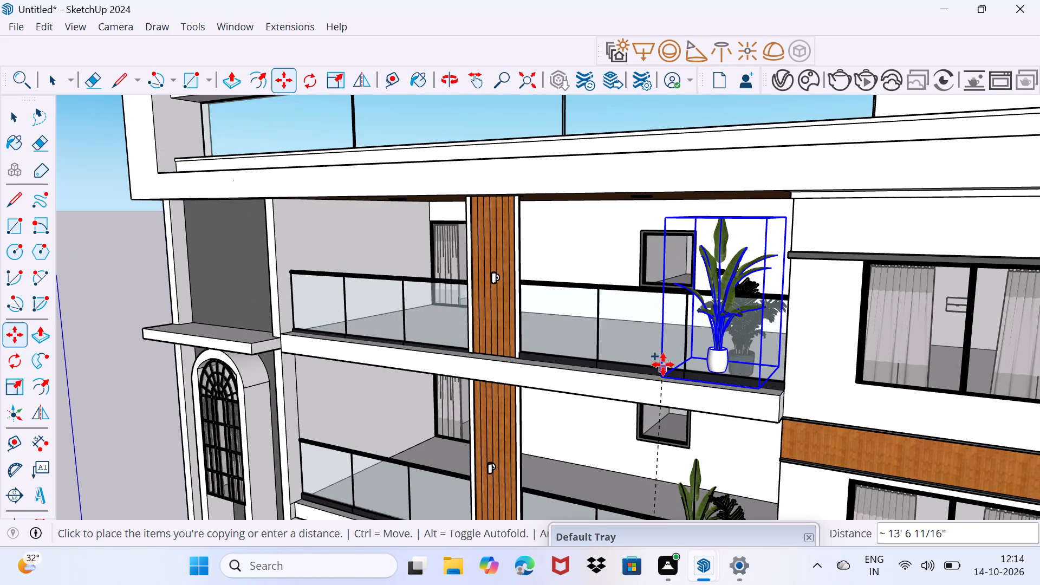
pyautogui.click(663, 365)
pyautogui.press('space')
pyautogui.moveTo(647, 382); pyautogui.dragTo(671, 365)
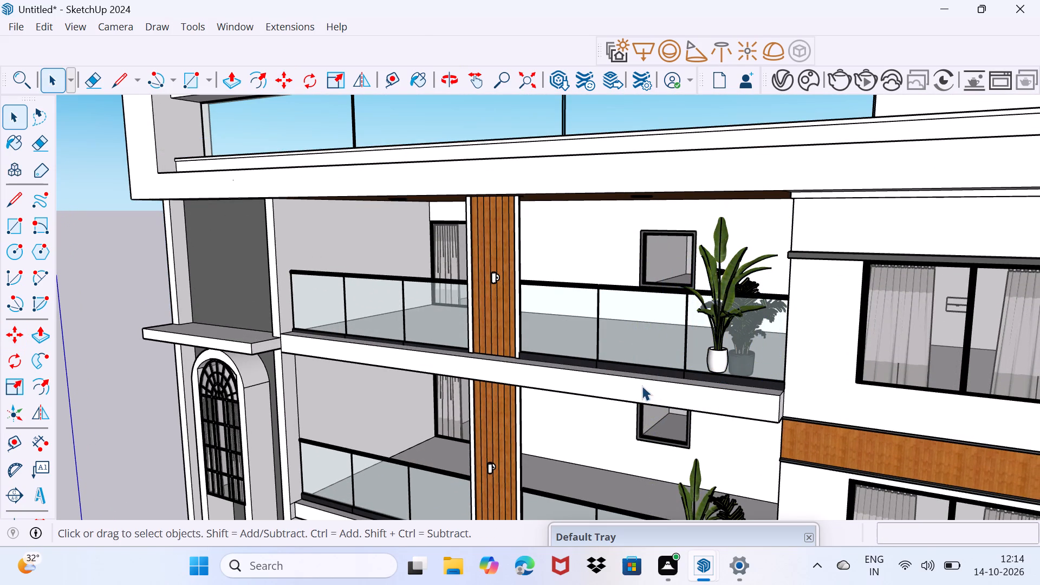
# Reposition the top balcony's white-potted plant with moves of about 5' and 4', setting it behind the glass railing beside the dark-potted plant.
pyautogui.moveTo(643, 396); pyautogui.dragTo(900, 425, button='middle')
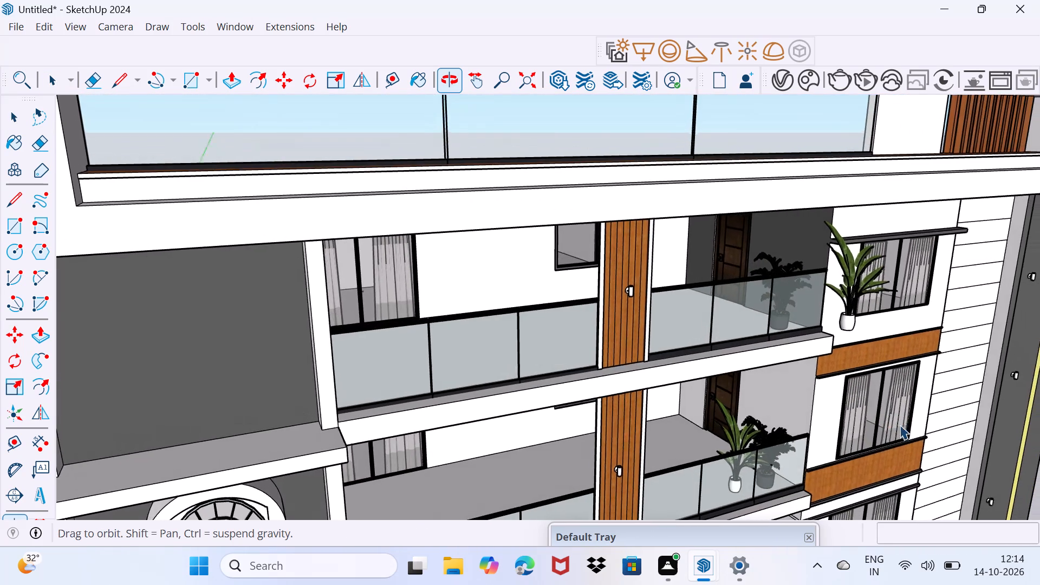
pyautogui.moveTo(900, 425); pyautogui.dragTo(900, 427, button='middle')
pyautogui.scroll(3, 849, 314)
pyautogui.click(850, 327)
pyautogui.scroll(3, 848, 329)
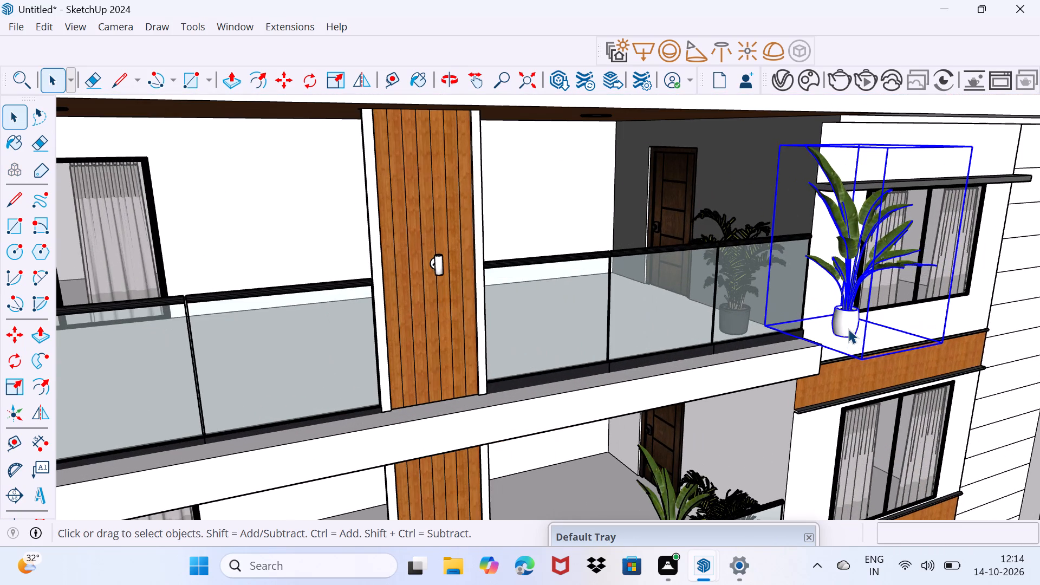
pyautogui.press('m')
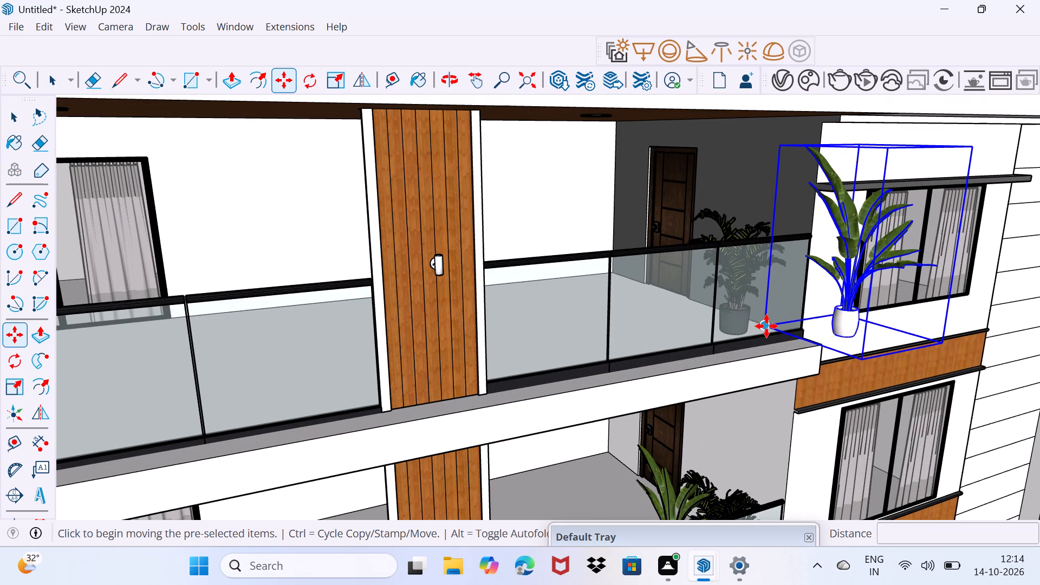
pyautogui.click(766, 326)
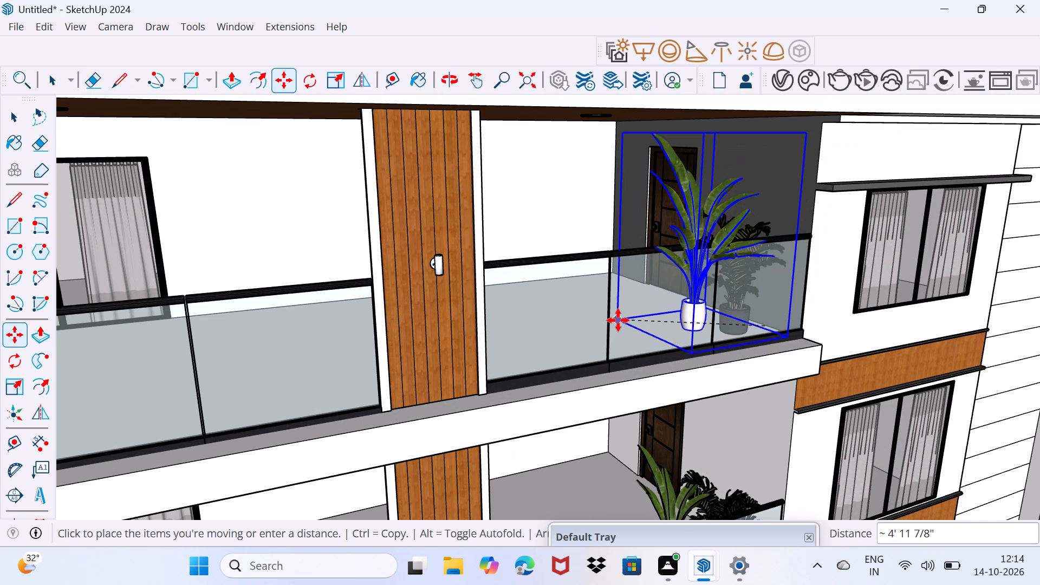
pyautogui.click(618, 320)
pyautogui.moveTo(766, 353); pyautogui.dragTo(578, 340, button='middle')
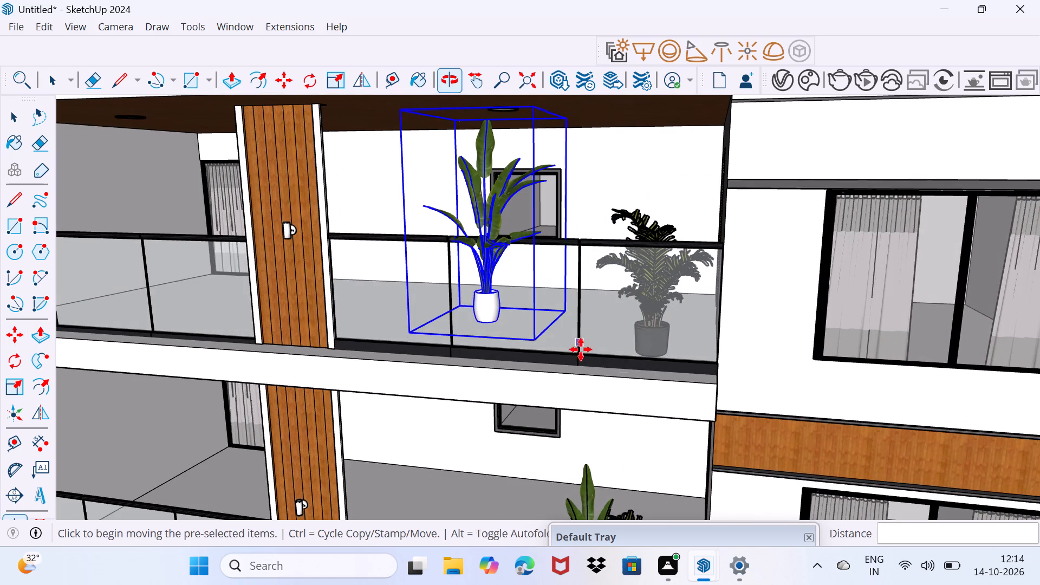
pyautogui.click(528, 340)
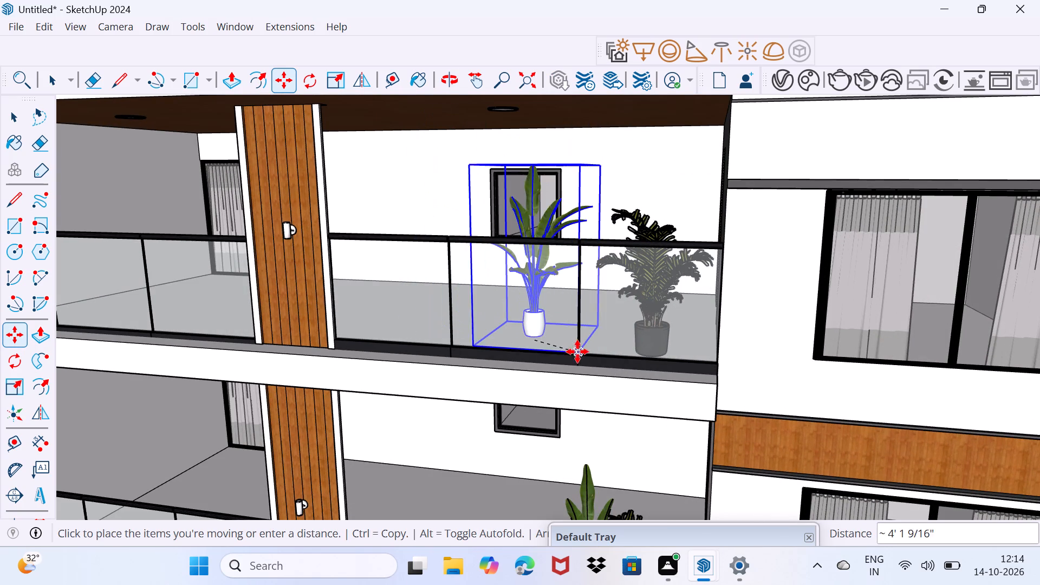
pyautogui.click(578, 360)
pyautogui.press('space')
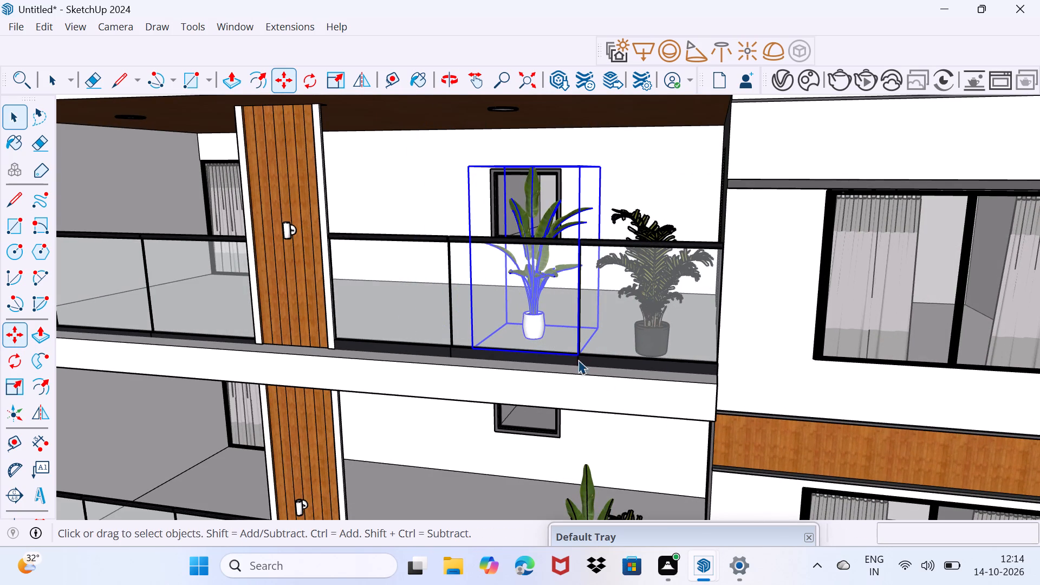
pyautogui.moveTo(556, 388); pyautogui.dragTo(571, 378)
# Move the lowest balcony's white-potted plant about 1' 8" closer to the glass railing and the dark-potted plant.
pyautogui.moveTo(545, 378); pyautogui.dragTo(661, 311, button='middle')
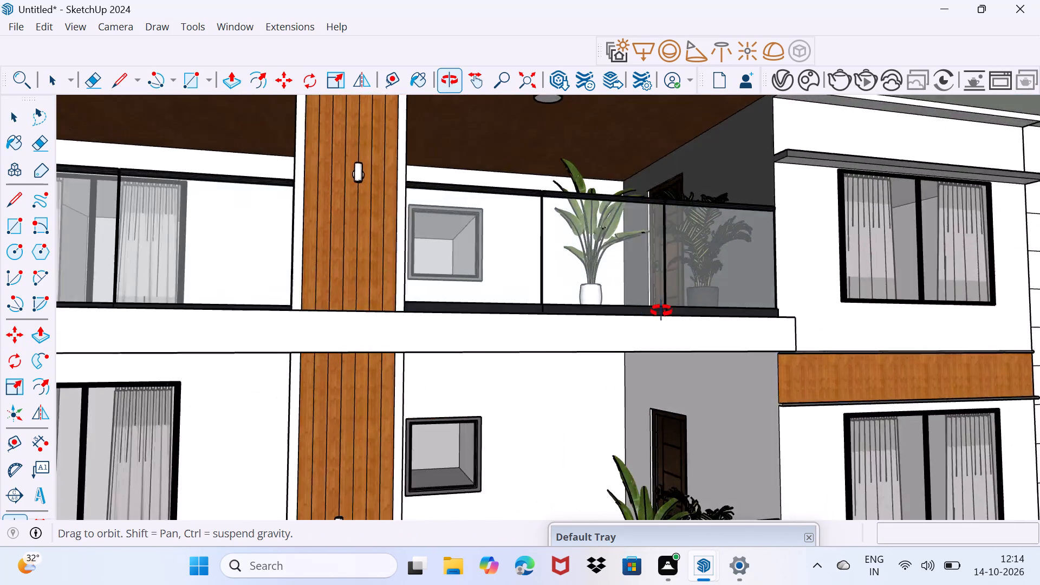
pyautogui.moveTo(661, 311); pyautogui.dragTo(628, 326, button='middle')
pyautogui.scroll(-11, 628, 327)
pyautogui.scroll(-2, 641, 486)
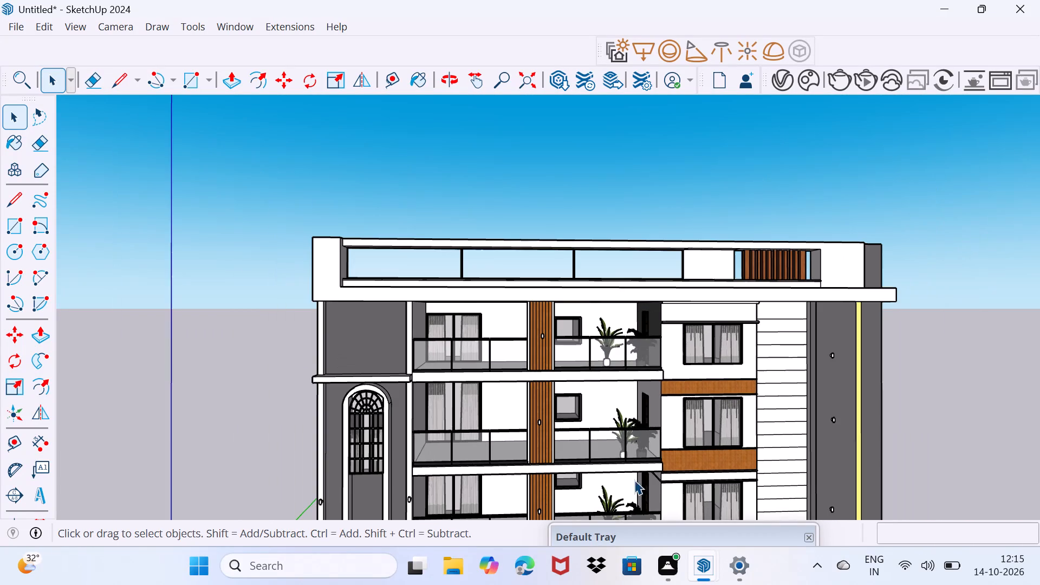
pyautogui.moveTo(639, 487); pyautogui.dragTo(596, 365, button='middle')
pyautogui.scroll(4, 582, 434)
pyautogui.moveTo(561, 387); pyautogui.dragTo(783, 444, button='middle')
pyautogui.scroll(4, 524, 362)
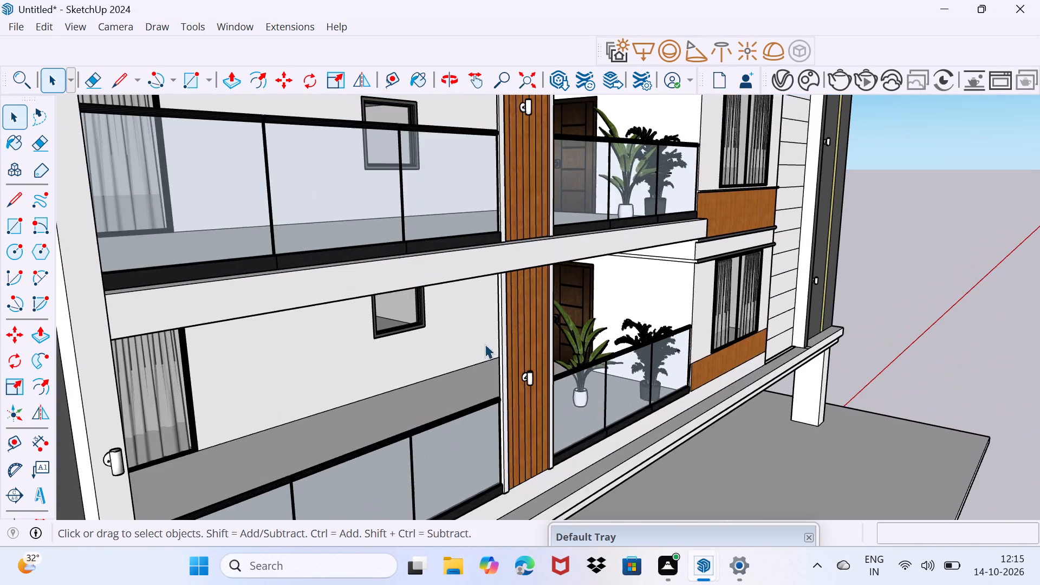
pyautogui.scroll(3, 642, 399)
pyautogui.click(574, 319)
pyautogui.scroll(5, 576, 351)
pyautogui.moveTo(626, 385); pyautogui.dragTo(498, 370, button='middle')
pyautogui.press('m')
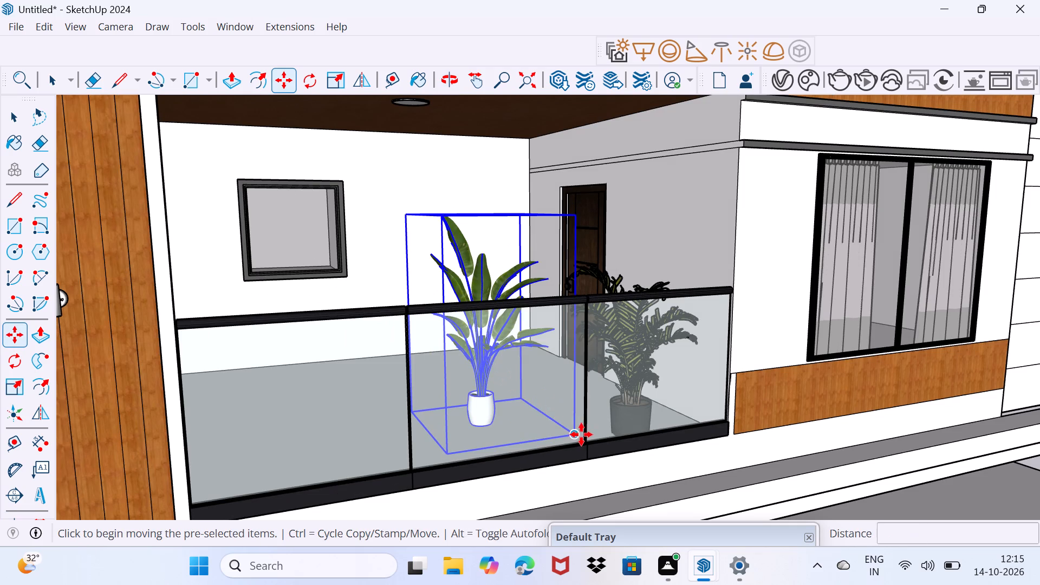
pyautogui.click(577, 434)
pyautogui.click(606, 448)
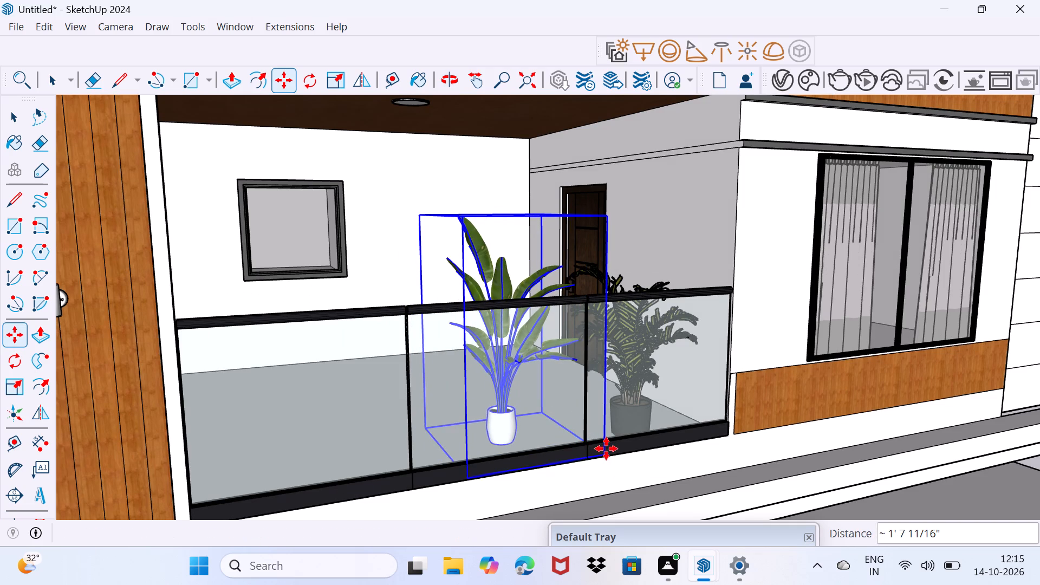
pyautogui.press('space')
pyautogui.moveTo(578, 462); pyautogui.dragTo(594, 434)
# Load the 6.7 MB Rectangular Planter with Plant model from the 3D Warehouse PLANT results into the model.
pyautogui.scroll(-4, 519, 415)
pyautogui.moveTo(527, 415); pyautogui.dragTo(485, 412, button='middle')
pyautogui.click(243, 28)
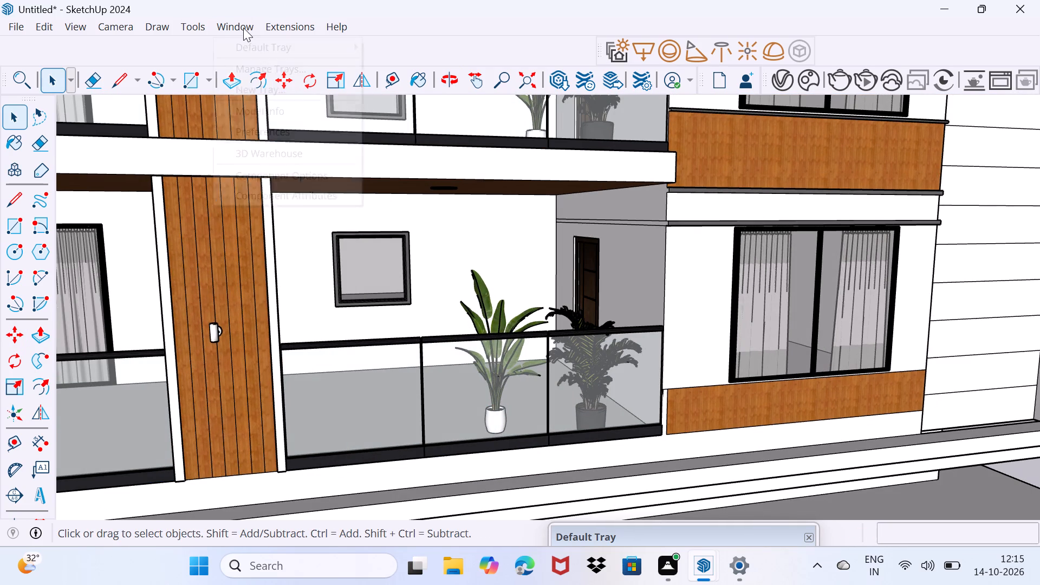
pyautogui.click(280, 158)
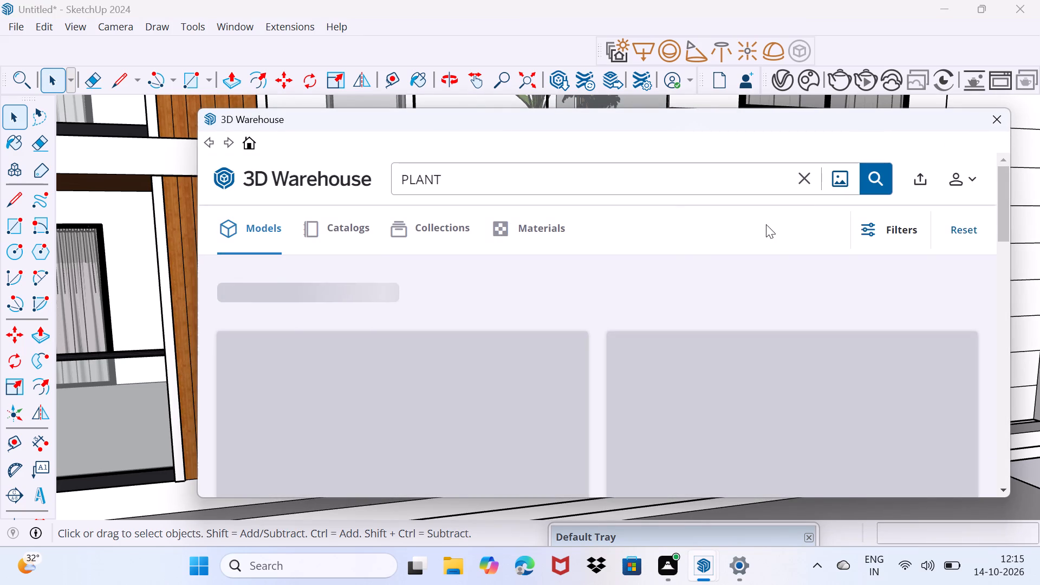
pyautogui.scroll(-3, 602, 315)
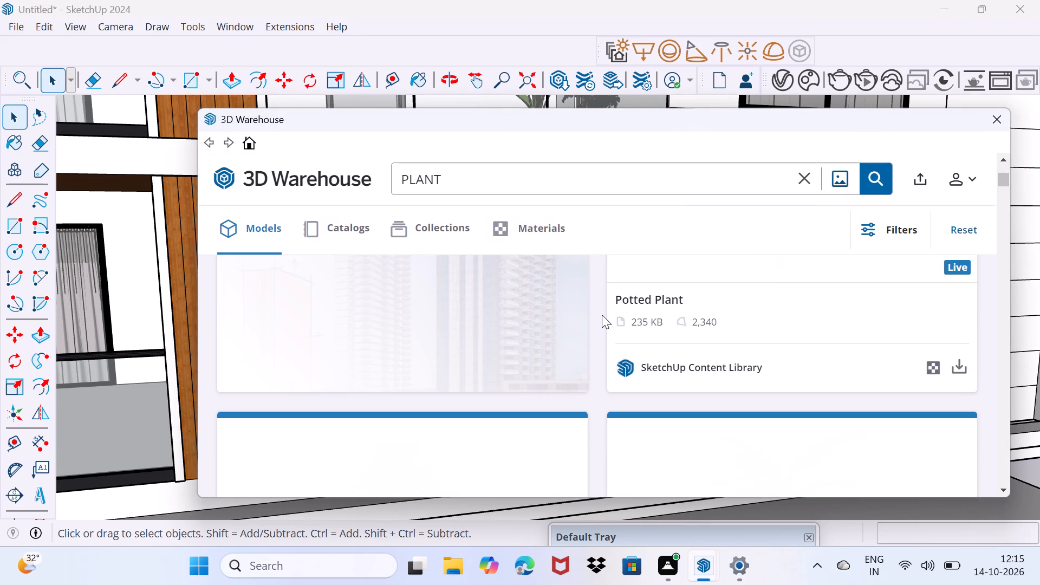
pyautogui.scroll(-5, 602, 315)
pyautogui.scroll(3, 602, 315)
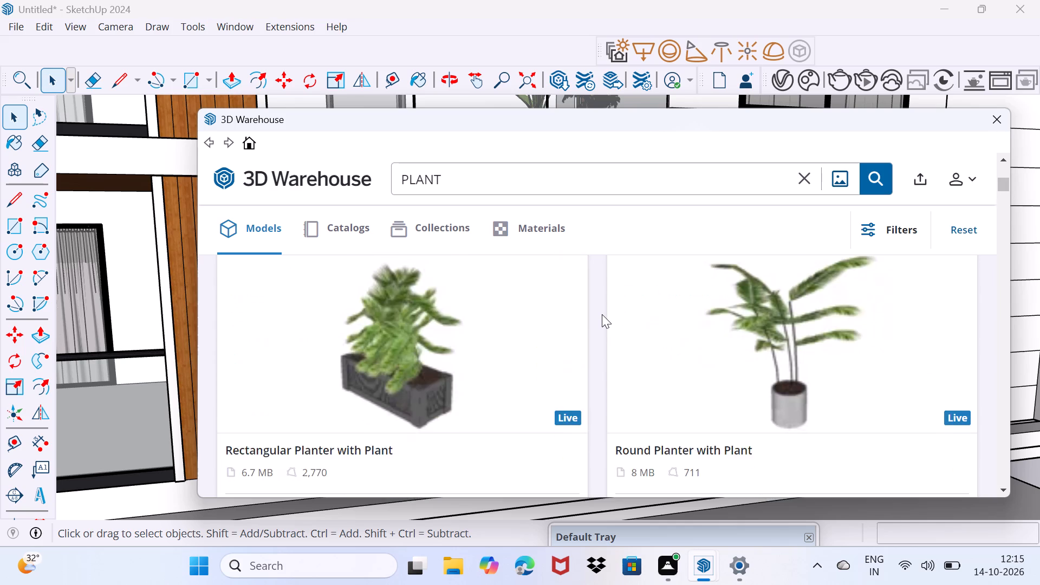
pyautogui.scroll(-1, 602, 314)
pyautogui.click(573, 445)
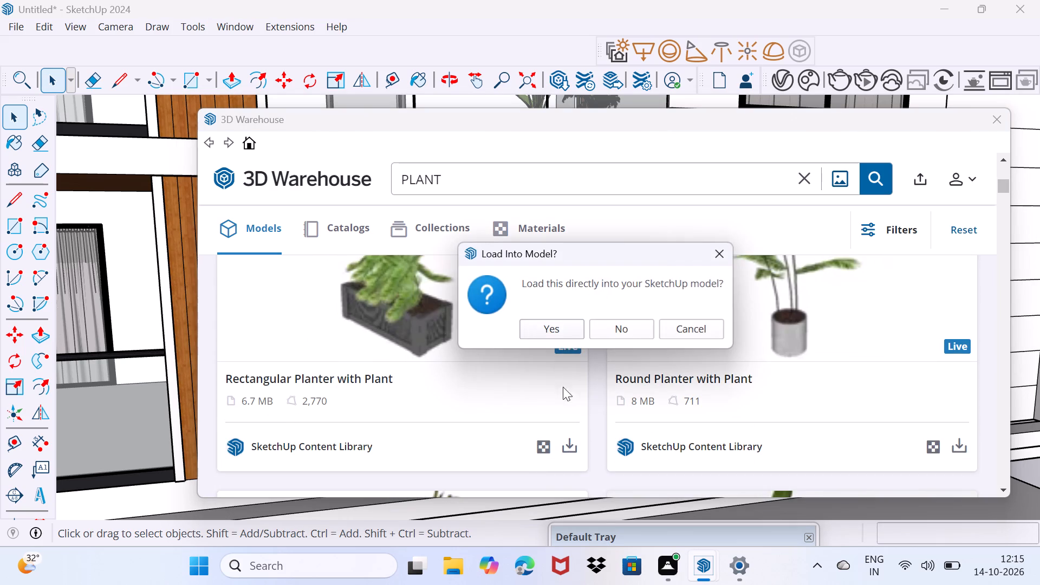
pyautogui.click(565, 330)
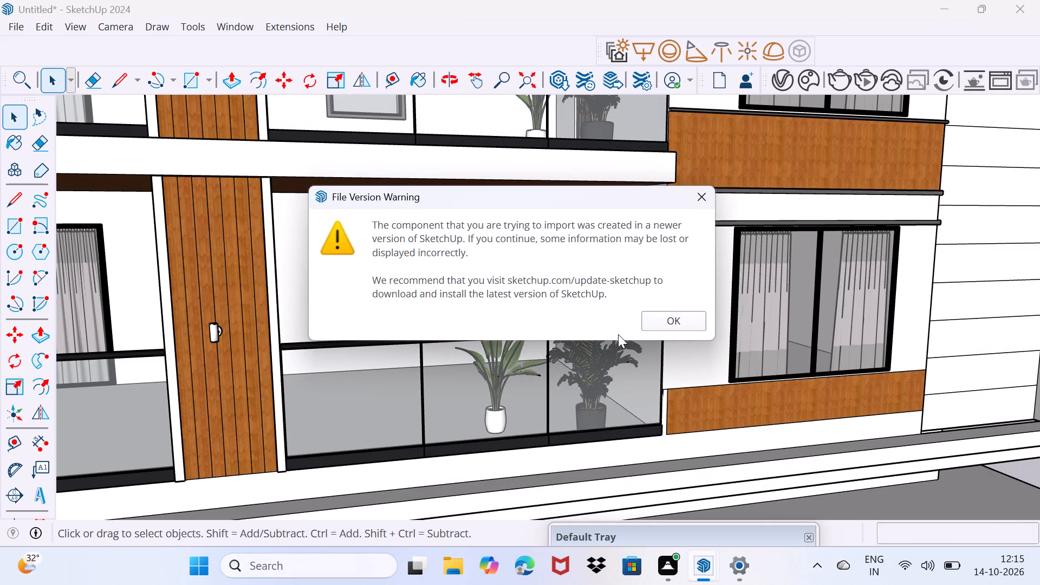
pyautogui.click(660, 319)
# Place the rectangular planter on the lowest balcony's floor, behind the white-potted plant.
pyautogui.scroll(3, 497, 400)
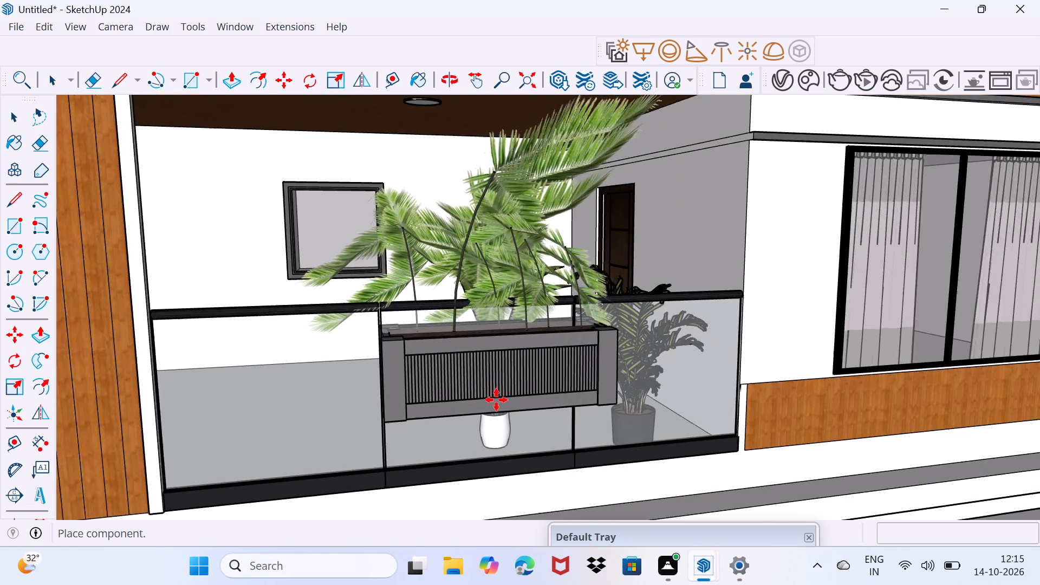
pyautogui.scroll(7, 496, 400)
pyautogui.moveTo(405, 194); pyautogui.dragTo(424, 296, button='middle')
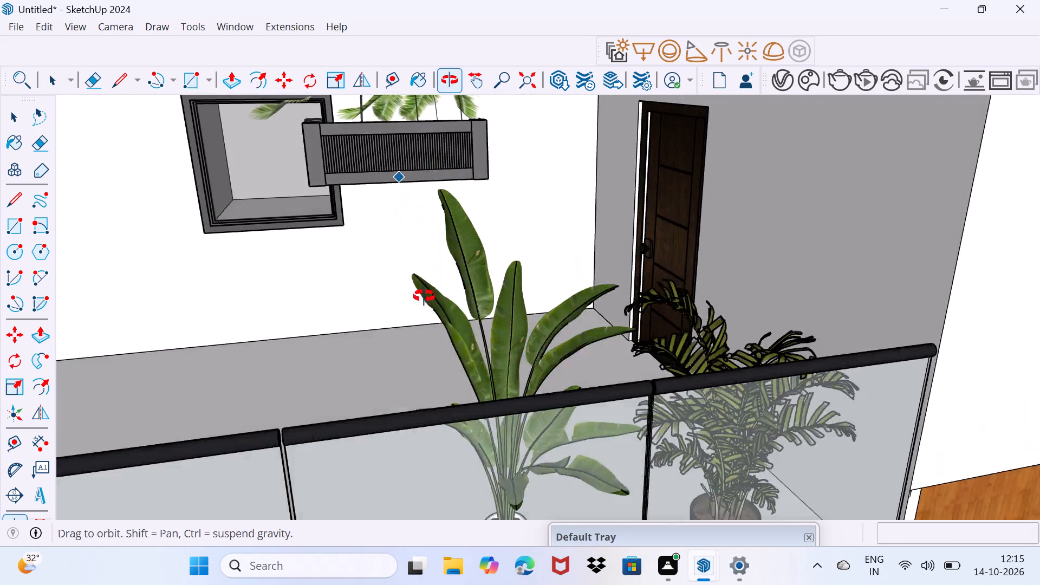
pyautogui.moveTo(424, 296); pyautogui.dragTo(610, 269, button='middle')
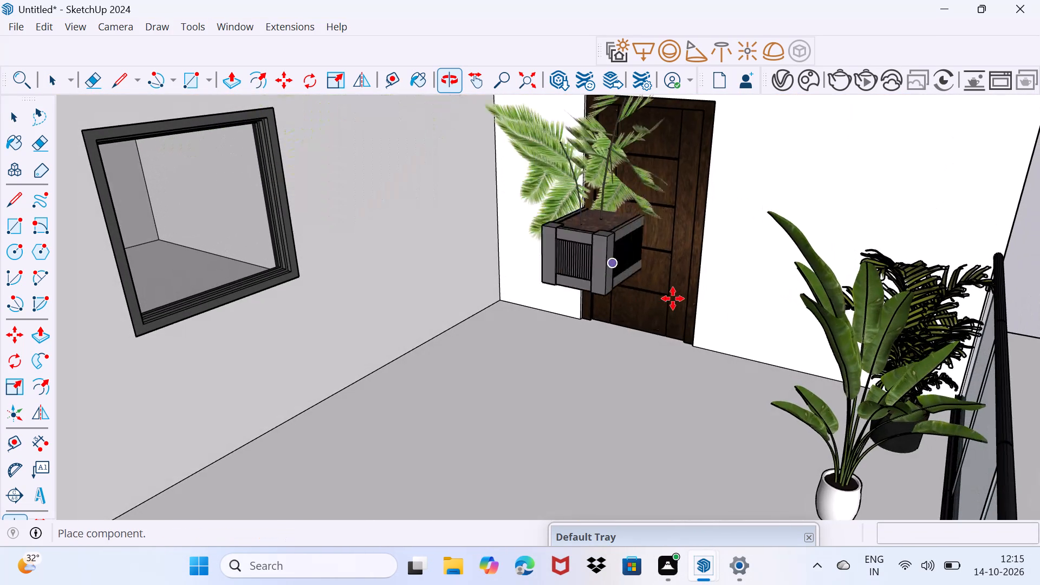
pyautogui.moveTo(871, 438); pyautogui.dragTo(889, 425, button='middle')
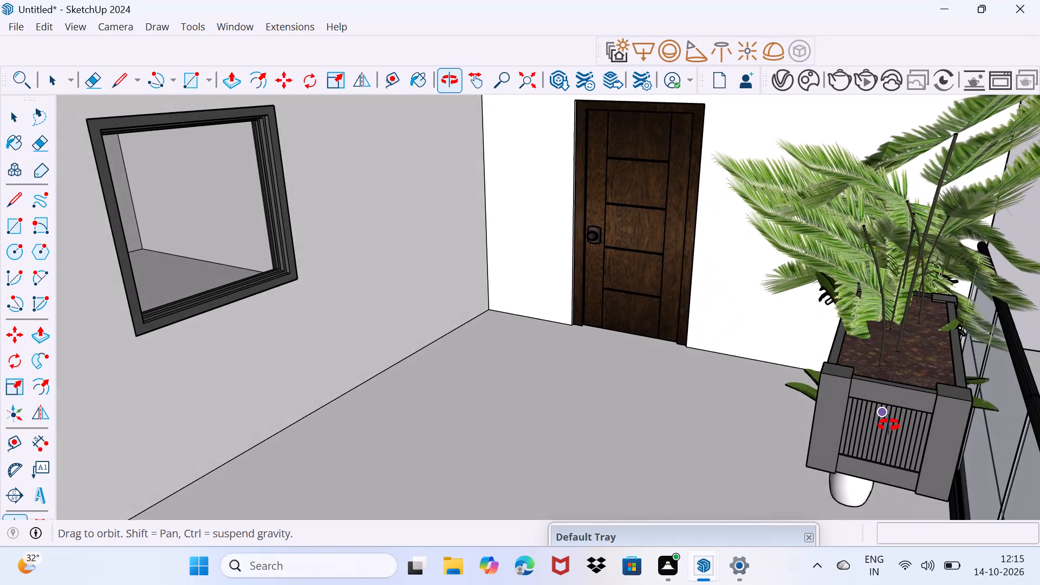
pyautogui.moveTo(889, 425); pyautogui.dragTo(867, 324, button='middle')
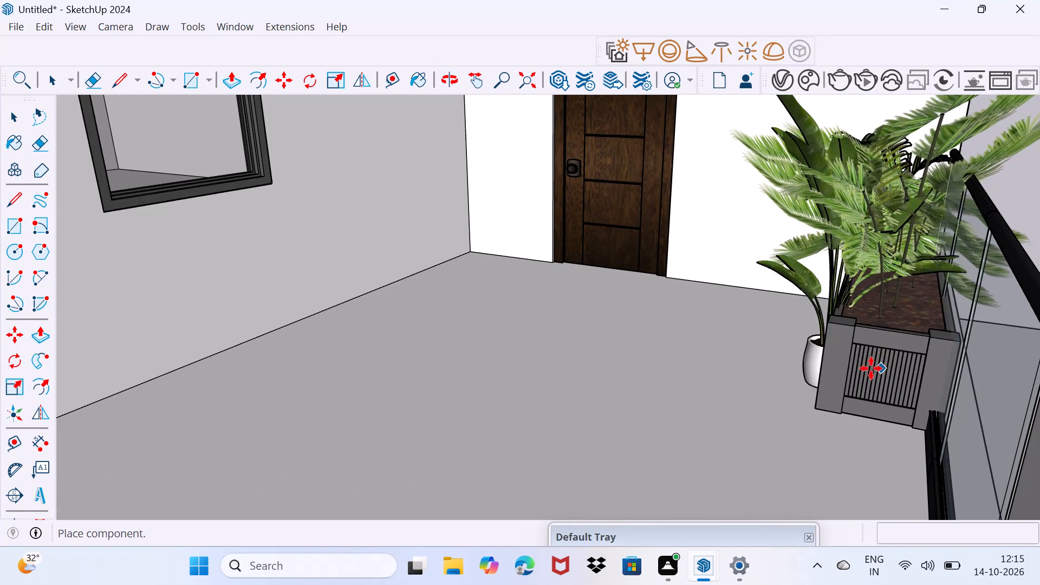
pyautogui.click(686, 363)
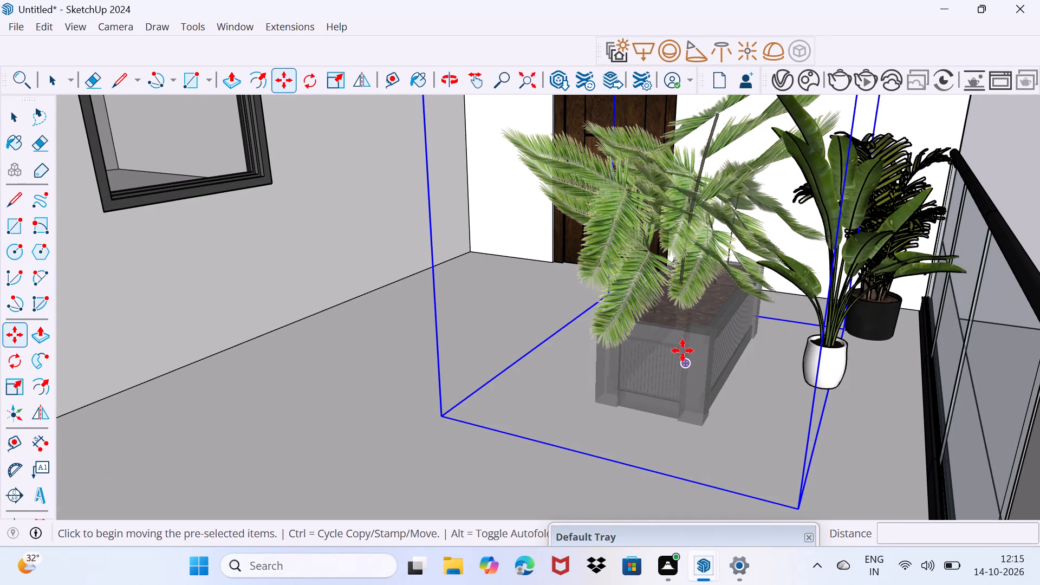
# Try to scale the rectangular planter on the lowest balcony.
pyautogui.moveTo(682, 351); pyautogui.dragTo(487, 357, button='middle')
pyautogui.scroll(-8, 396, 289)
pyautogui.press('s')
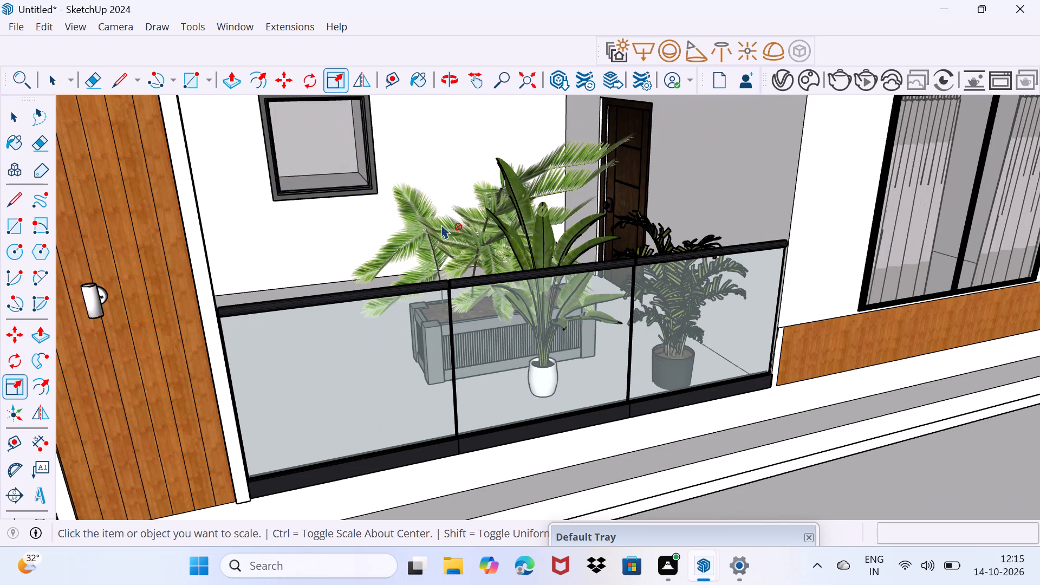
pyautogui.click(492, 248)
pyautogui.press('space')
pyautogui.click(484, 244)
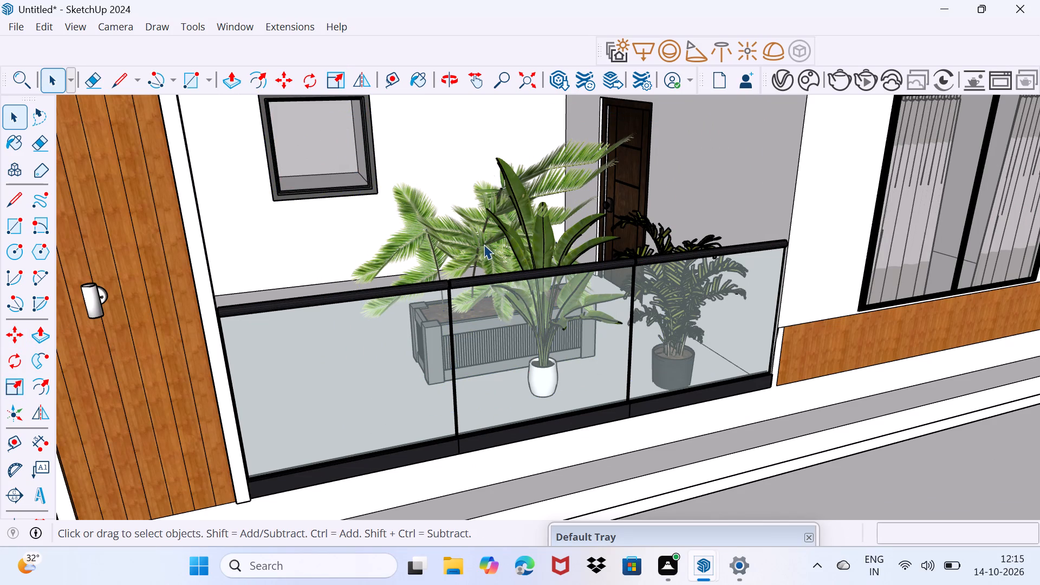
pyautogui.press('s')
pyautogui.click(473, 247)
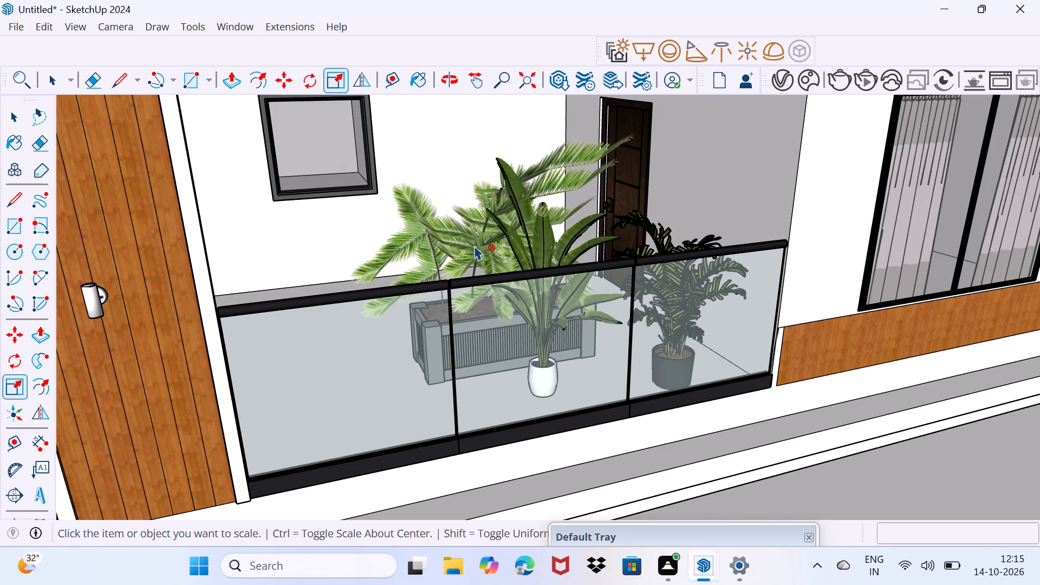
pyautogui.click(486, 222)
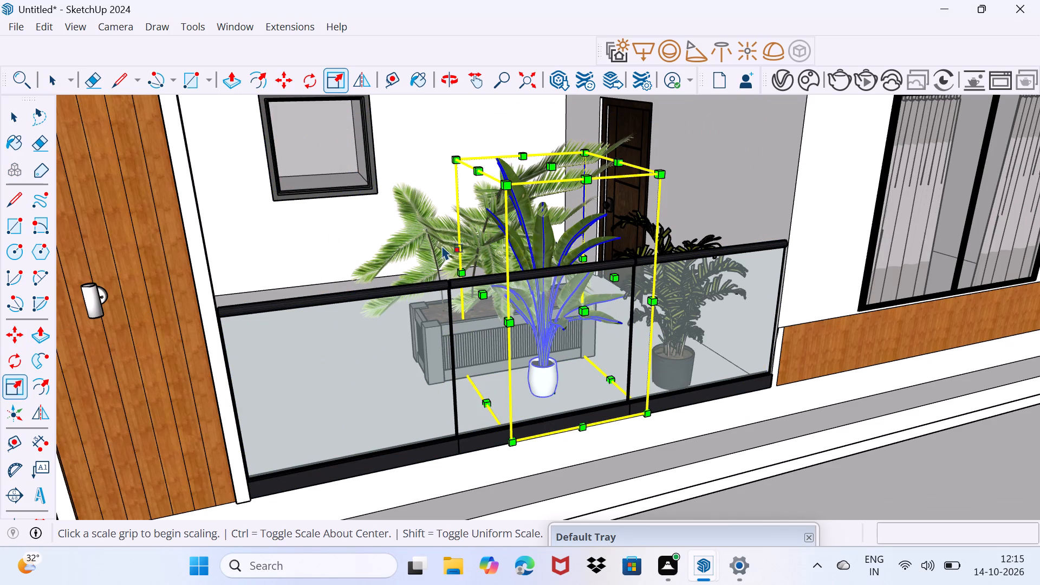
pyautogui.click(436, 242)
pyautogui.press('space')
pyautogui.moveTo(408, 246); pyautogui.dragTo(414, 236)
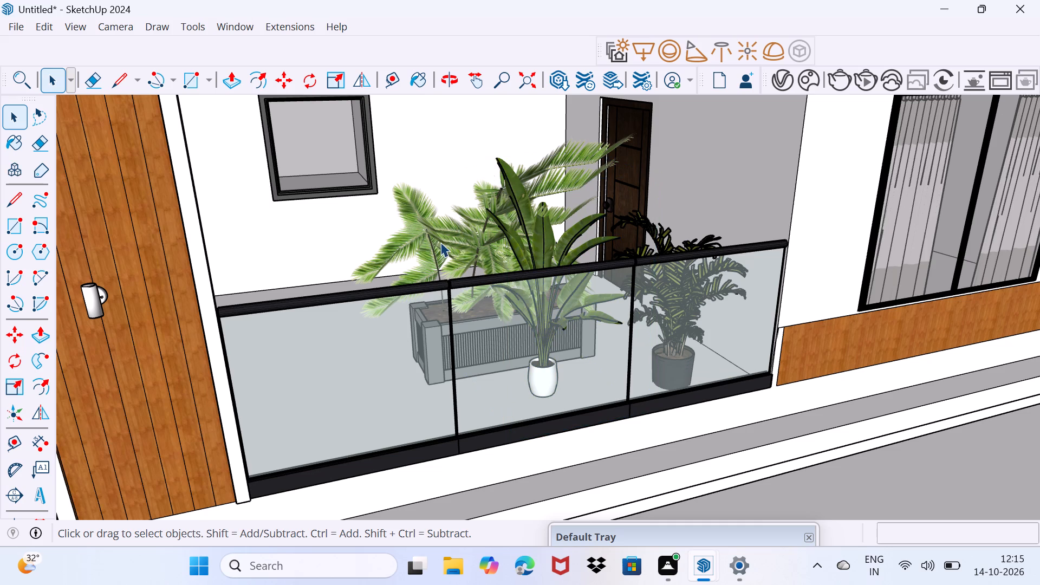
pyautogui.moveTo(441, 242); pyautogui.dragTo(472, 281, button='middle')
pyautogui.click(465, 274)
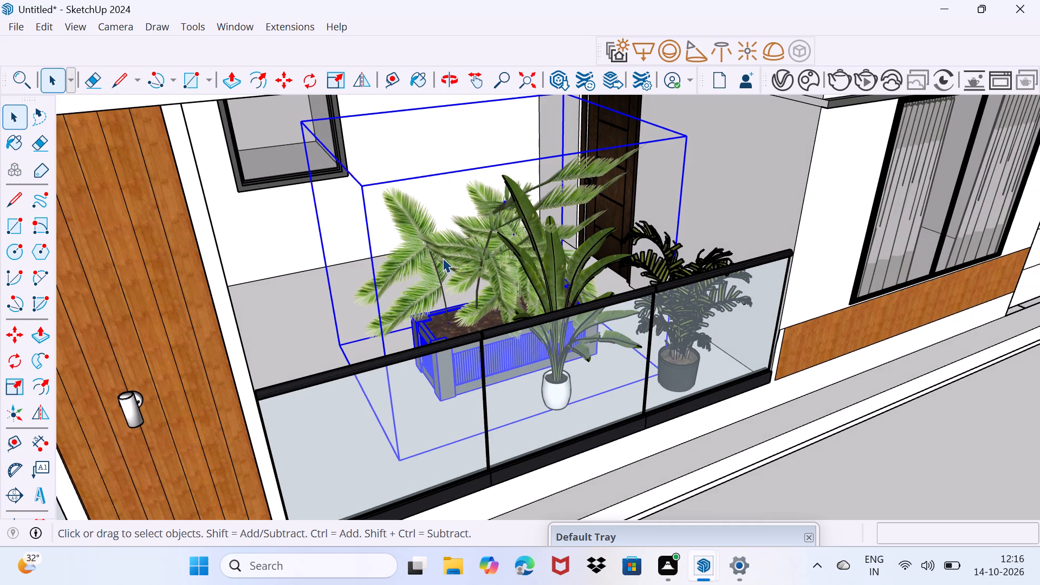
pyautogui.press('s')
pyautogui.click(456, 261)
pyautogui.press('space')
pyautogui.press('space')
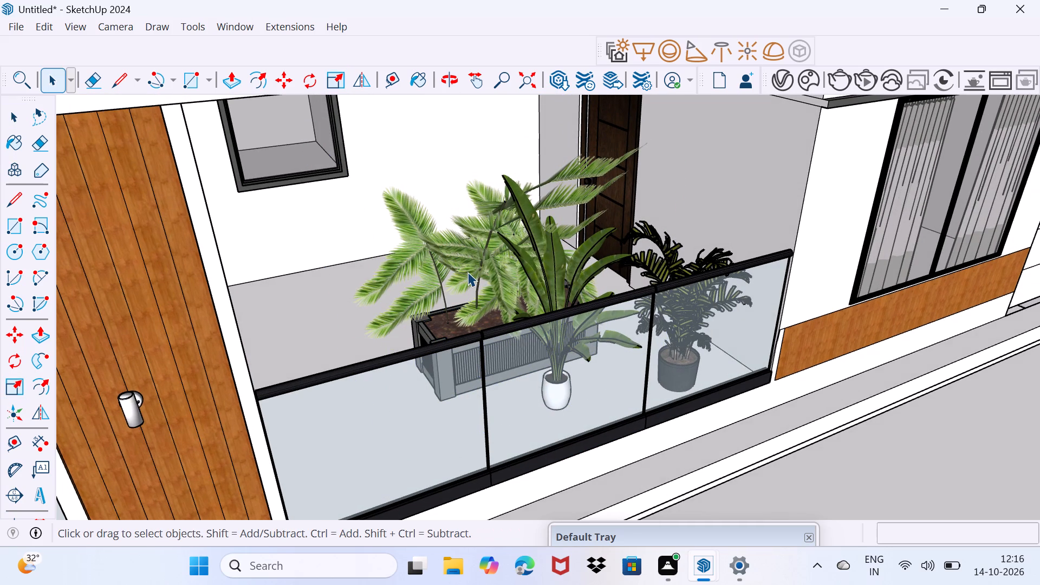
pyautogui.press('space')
# Move the lowest balcony's rectangular planter about 3' 5" toward the side wall, behind the dark-potted plant.
pyautogui.click(469, 273)
pyautogui.moveTo(563, 317); pyautogui.dragTo(453, 272, button='middle')
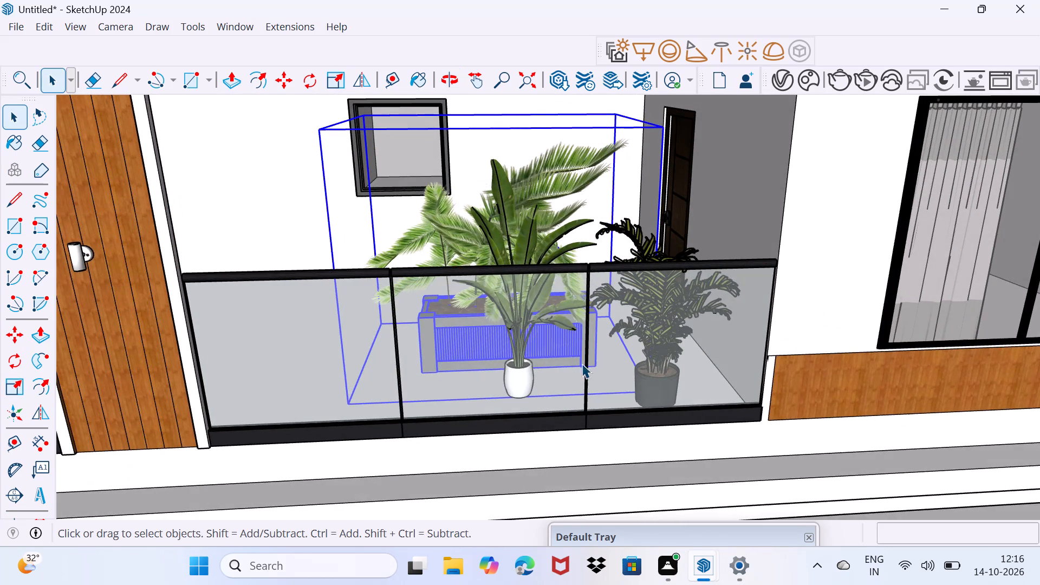
pyautogui.scroll(2, 588, 386)
pyautogui.press('m')
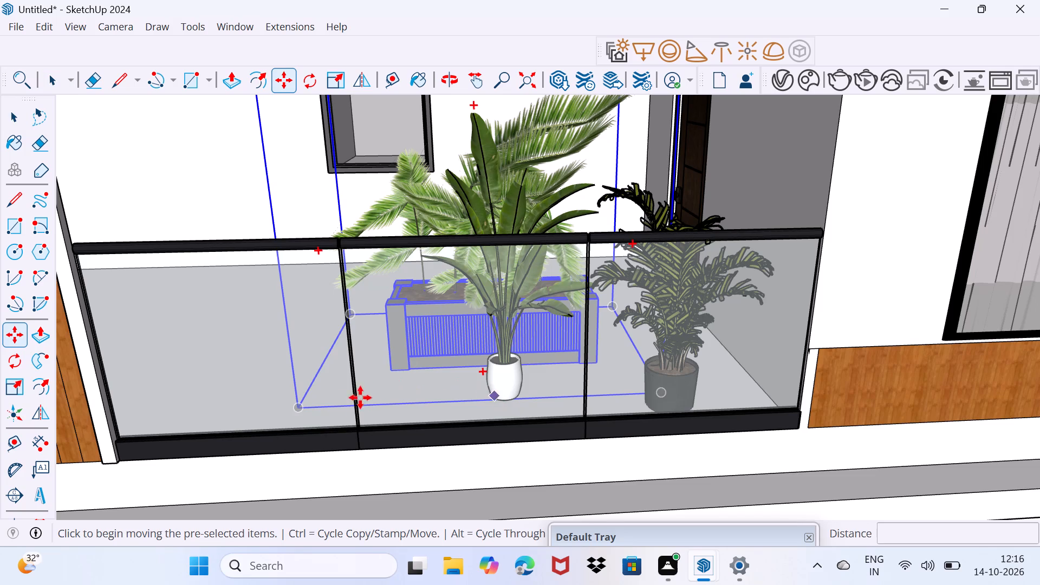
pyautogui.click(298, 412)
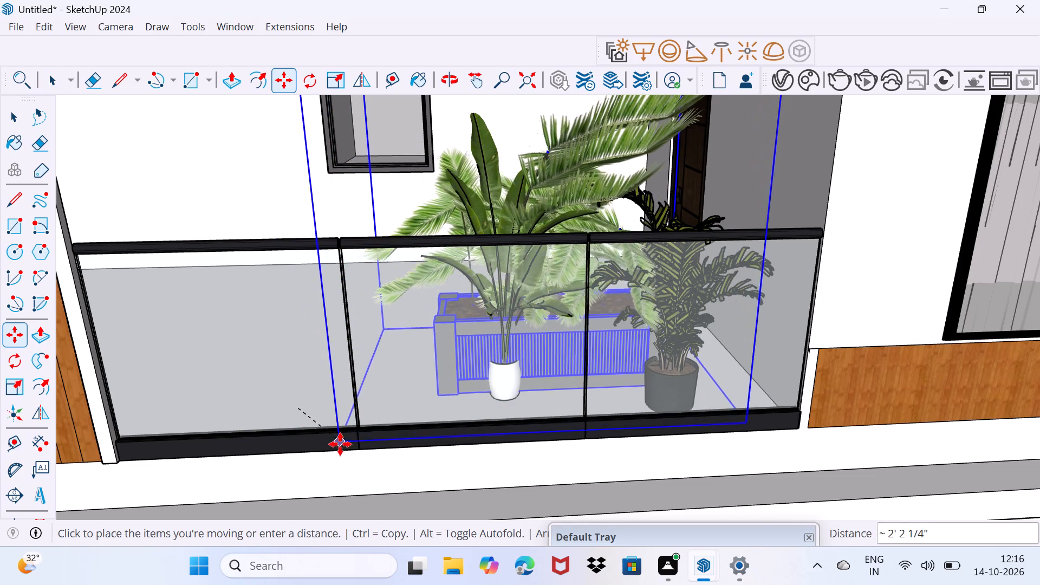
pyautogui.click(435, 458)
pyautogui.press('space')
pyautogui.scroll(-2, 447, 445)
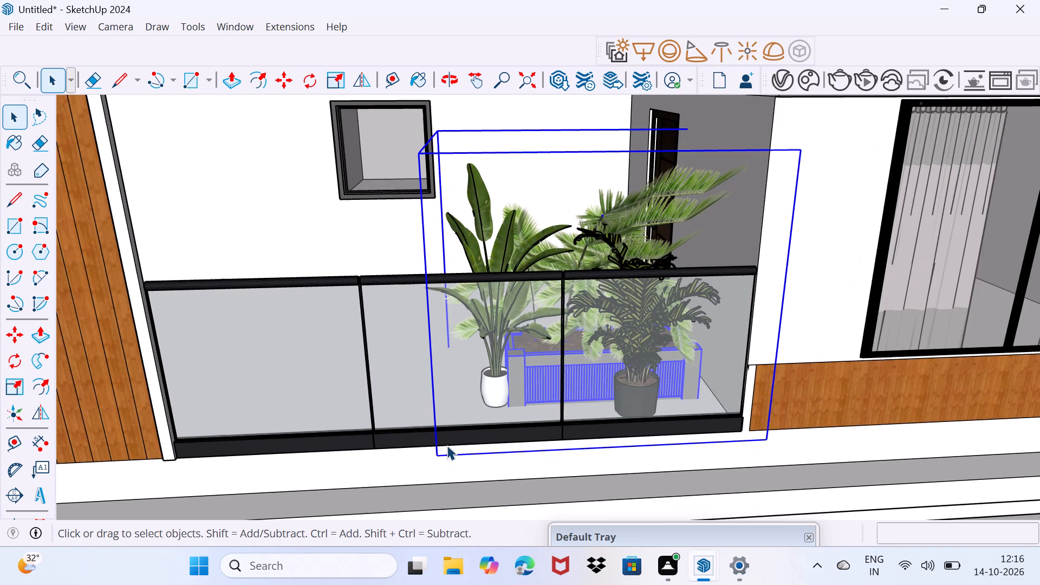
# Copy the rectangular planter from the lowest balcony about 9' 5" up to the middle balcony.
pyautogui.scroll(1, 777, 441)
pyautogui.press('m')
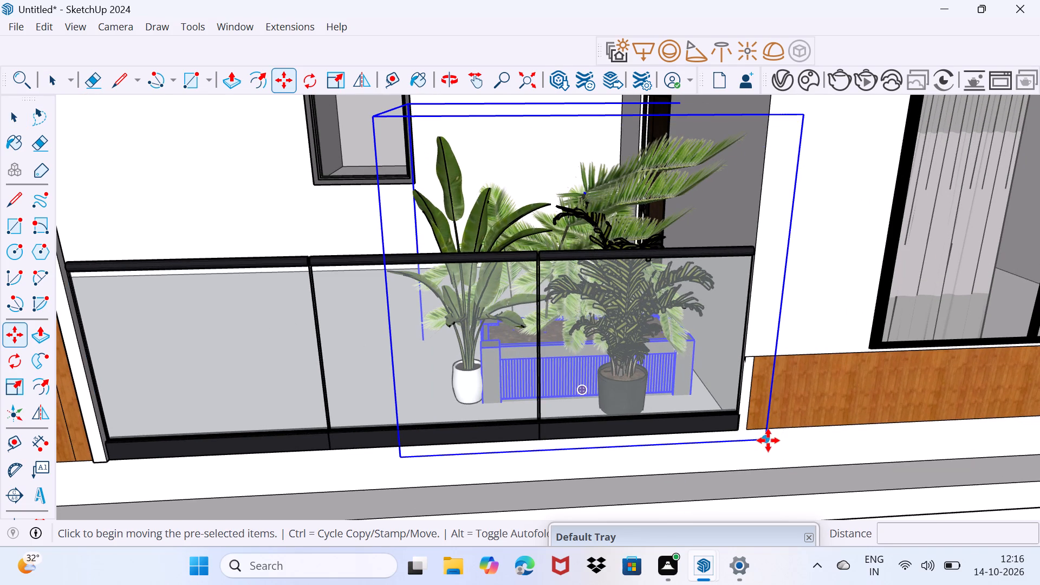
pyautogui.click(768, 440)
pyautogui.scroll(-9, 758, 331)
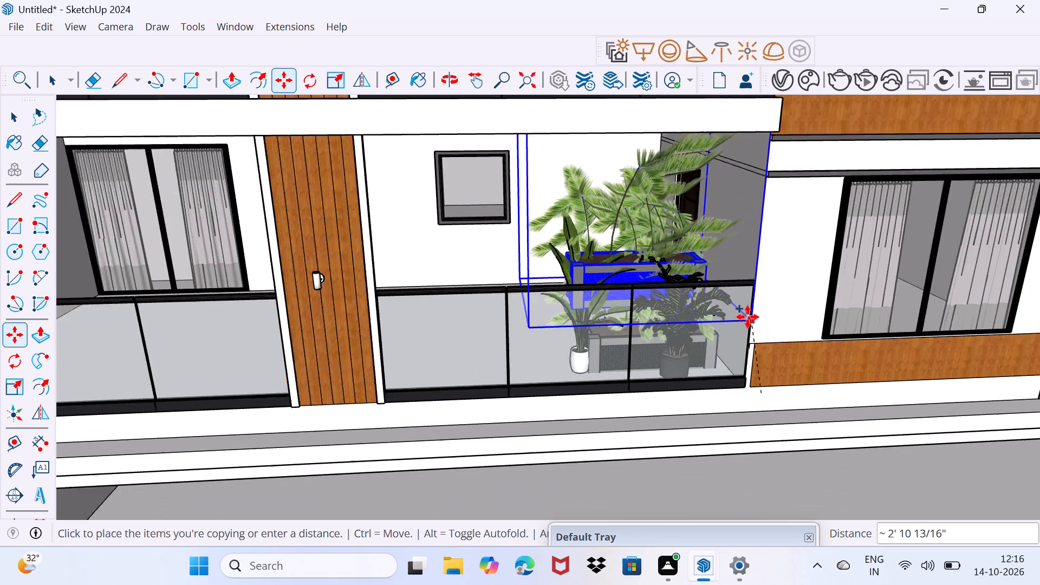
pyautogui.moveTo(737, 294); pyautogui.dragTo(713, 448, button='middle')
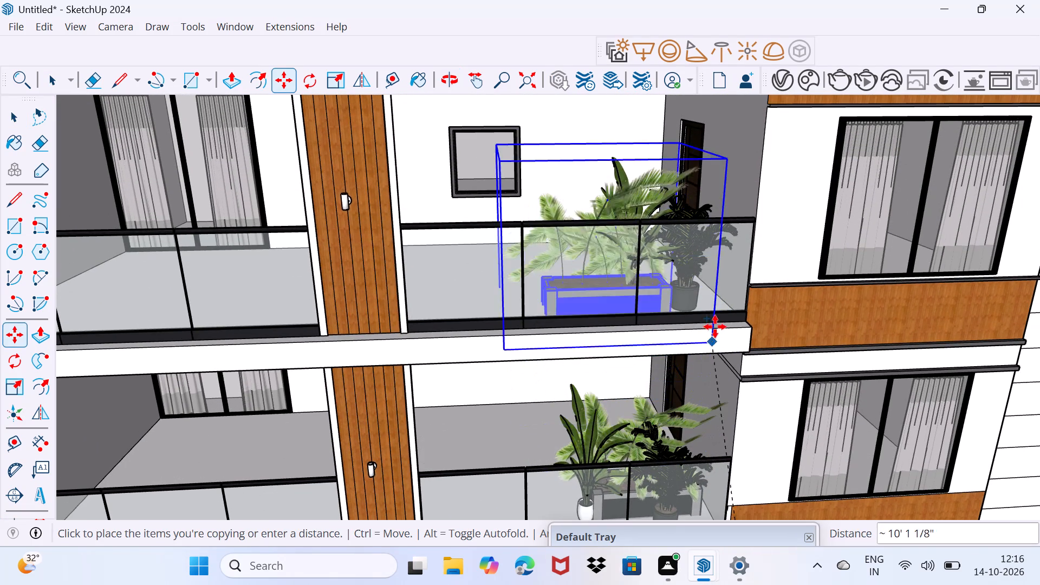
pyautogui.click(770, 339)
# Copy the middle balcony's rectangular planter up to the top balcony, behind its glass railing.
pyautogui.click(770, 339)
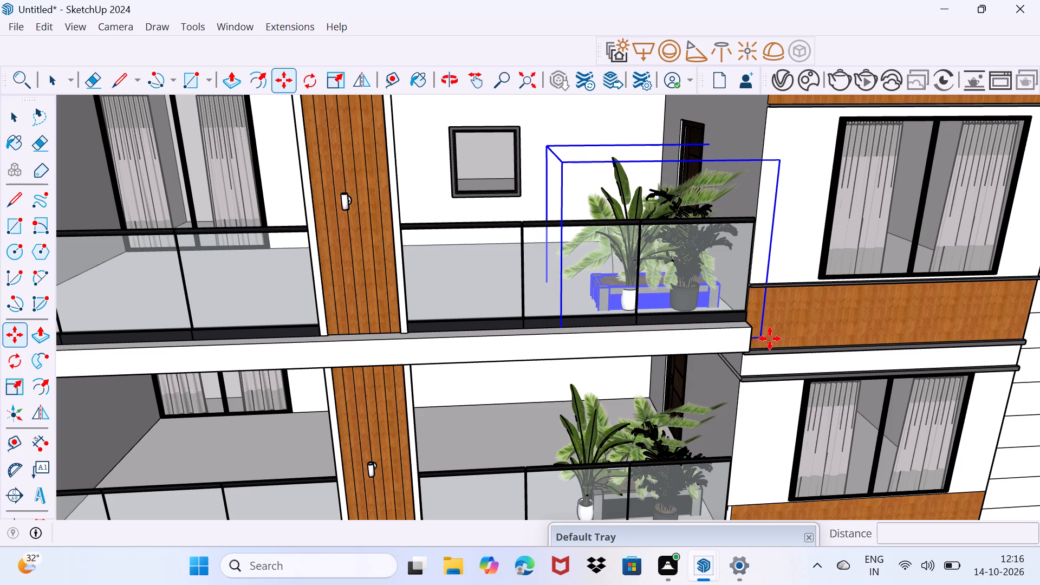
pyautogui.scroll(-4, 757, 256)
pyautogui.moveTo(738, 247); pyautogui.dragTo(721, 283, button='middle')
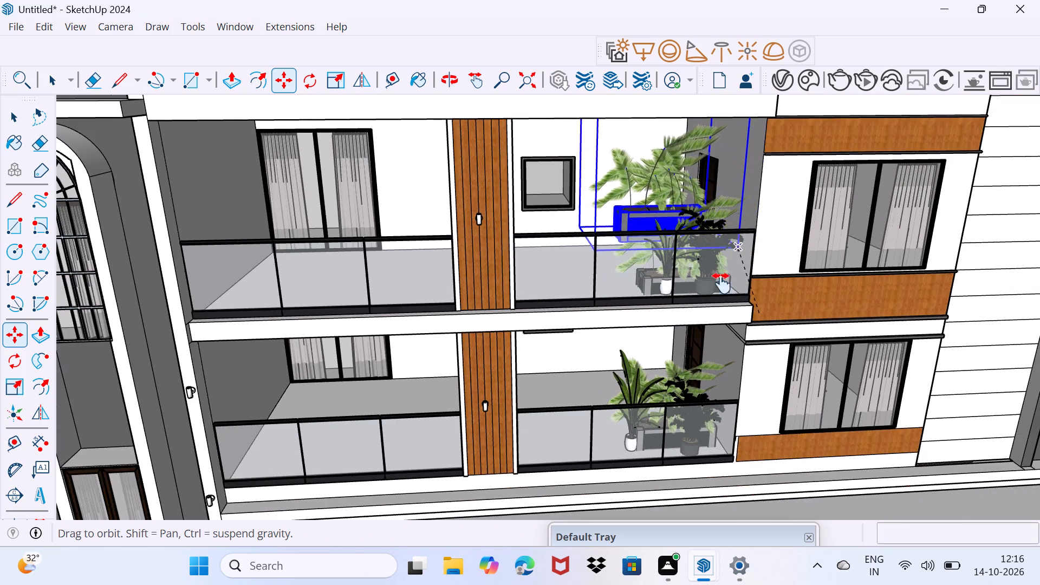
pyautogui.moveTo(721, 283); pyautogui.dragTo(711, 437, button='middle')
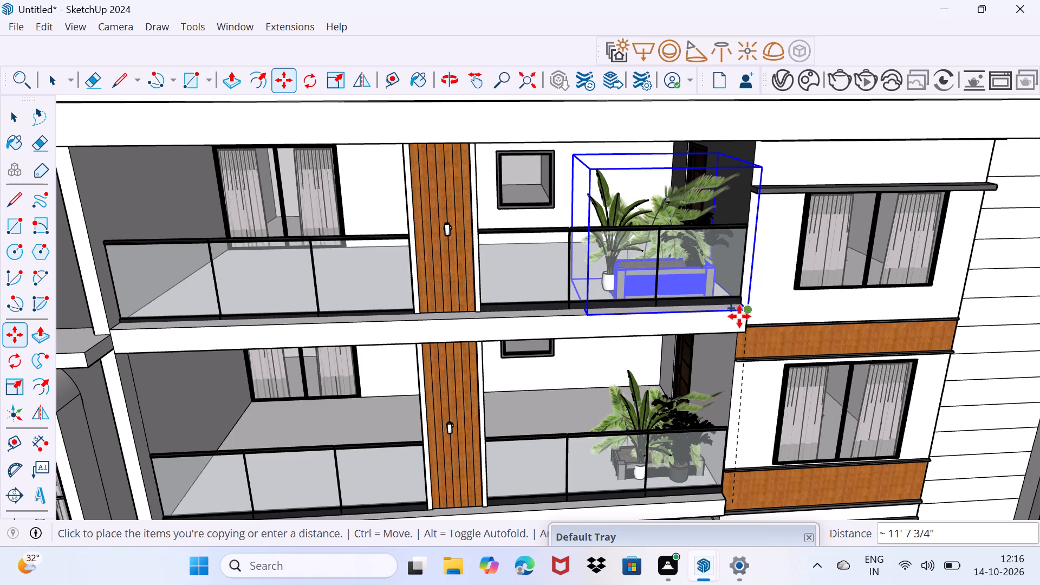
pyautogui.click(738, 321)
pyautogui.press('space')
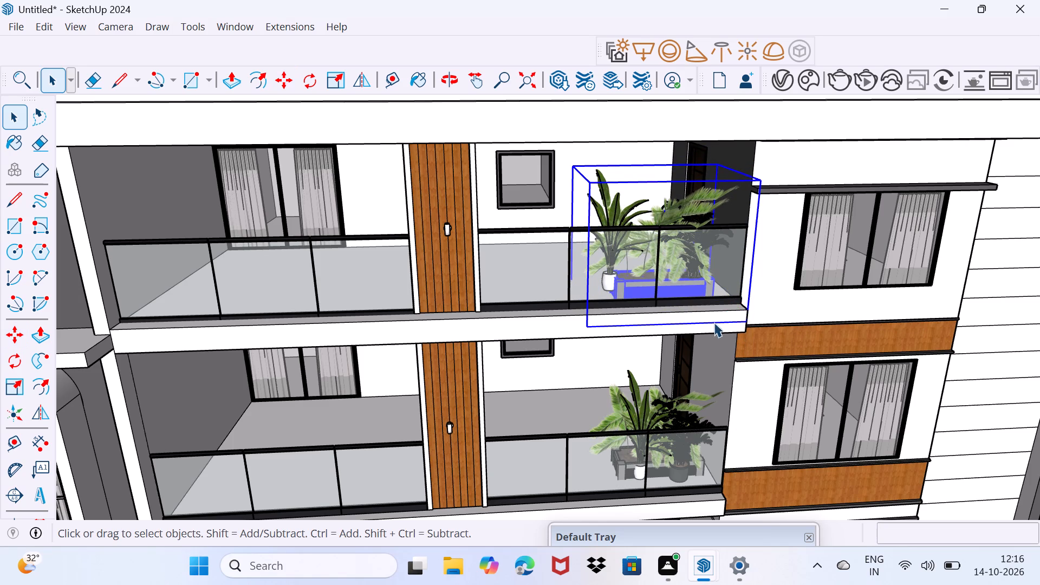
# Examine the plant arrangement on all three balconies and the overall front facade from several angles.
pyautogui.moveTo(711, 324); pyautogui.dragTo(717, 317)
pyautogui.moveTo(659, 320); pyautogui.dragTo(515, 198, button='middle')
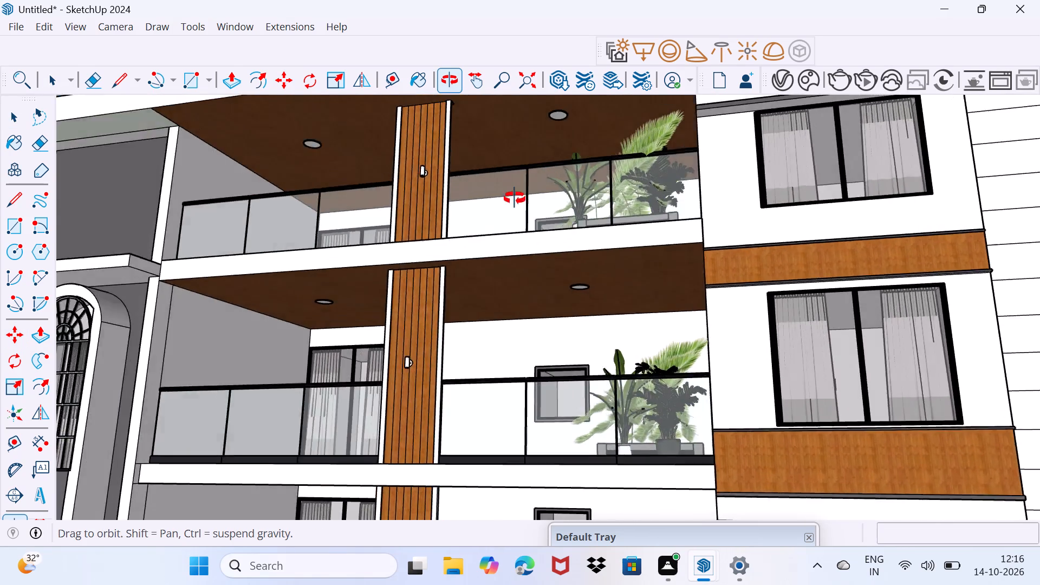
pyautogui.moveTo(515, 198); pyautogui.dragTo(540, 247, button='middle')
pyautogui.scroll(-3, 545, 248)
pyautogui.moveTo(606, 384); pyautogui.dragTo(684, 159, button='middle')
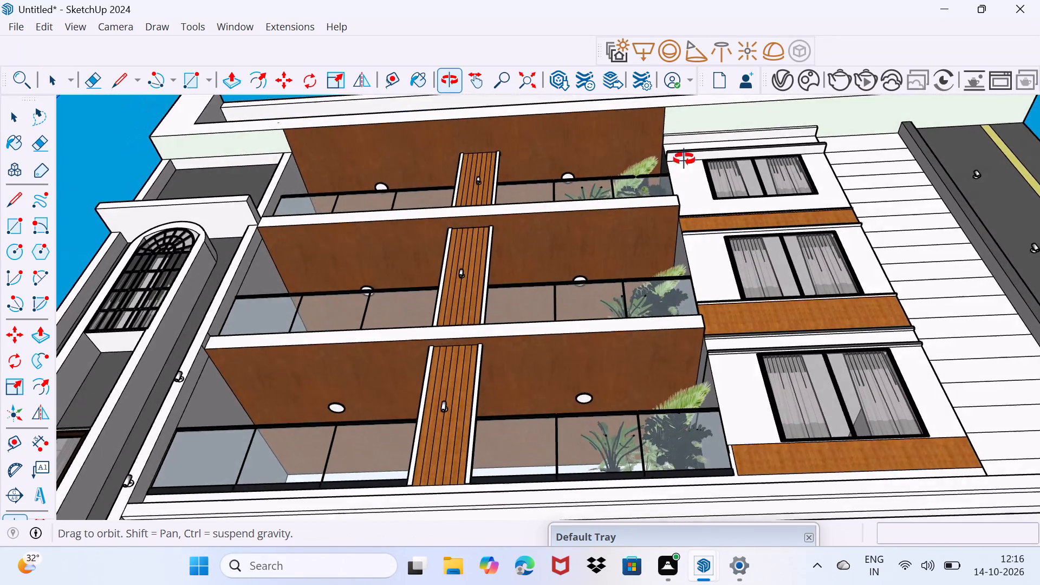
pyautogui.moveTo(684, 159); pyautogui.dragTo(653, 337, button='middle')
pyautogui.scroll(-3, 653, 338)
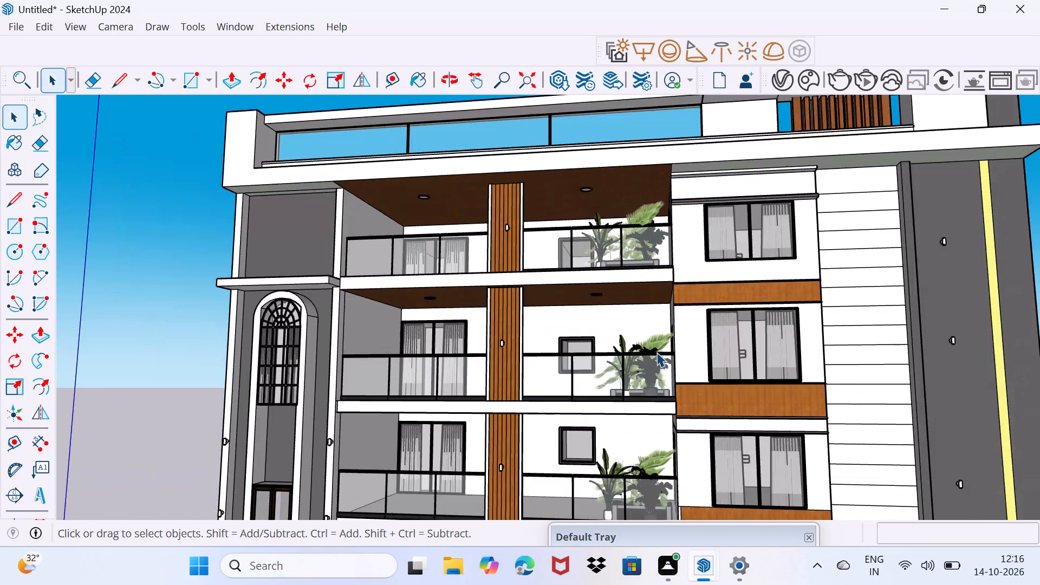
pyautogui.scroll(-3, 654, 357)
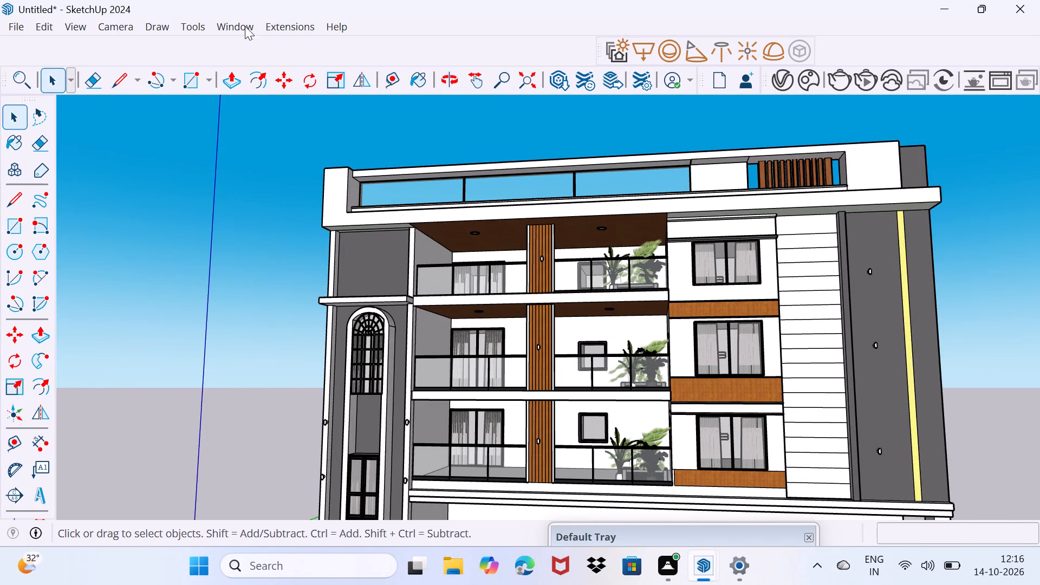
# Browse the PLANT models in 3D Warehouse and load the 4.4 MB "plantes" set of potted plants directly into the model.
pyautogui.click(245, 26)
pyautogui.click(290, 152)
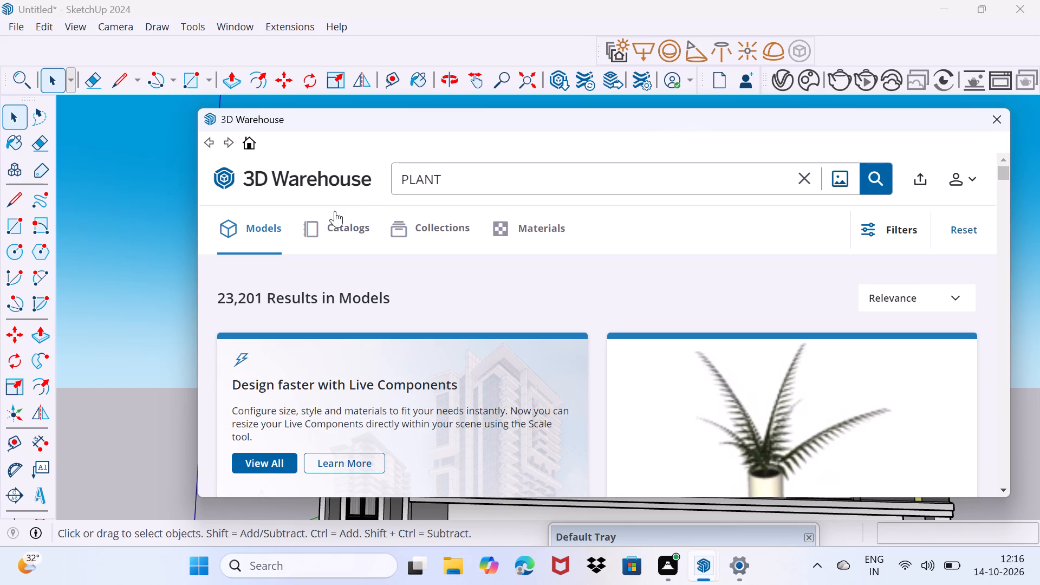
pyautogui.scroll(-6, 510, 288)
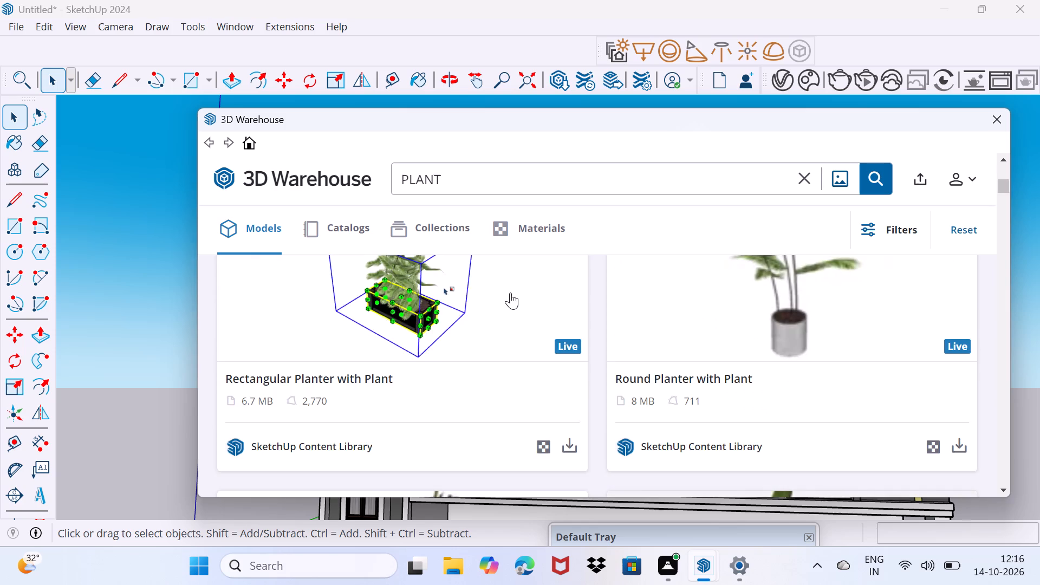
pyautogui.scroll(-3, 528, 327)
pyautogui.scroll(-6, 608, 341)
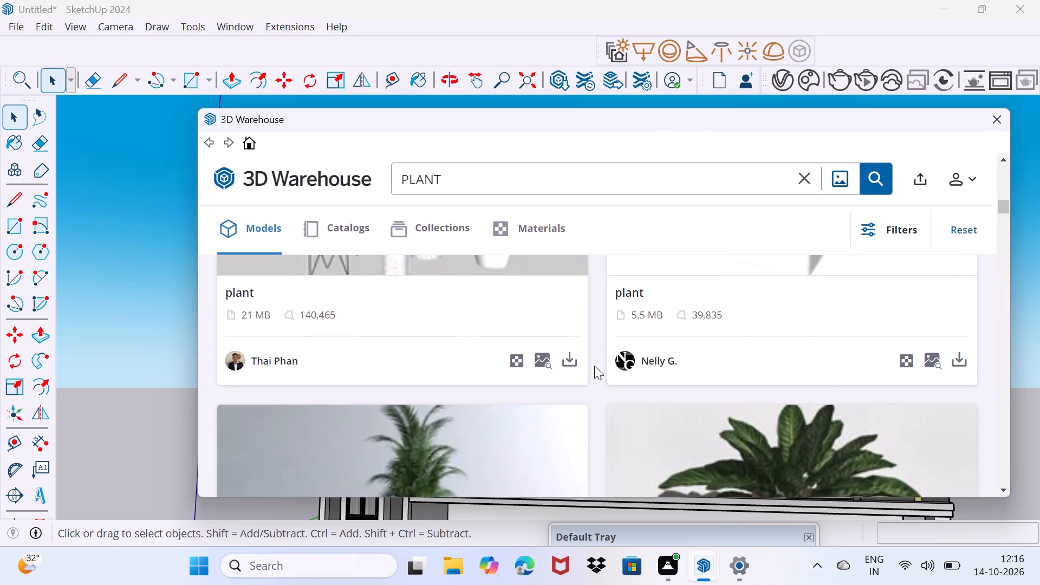
pyautogui.scroll(-9, 595, 361)
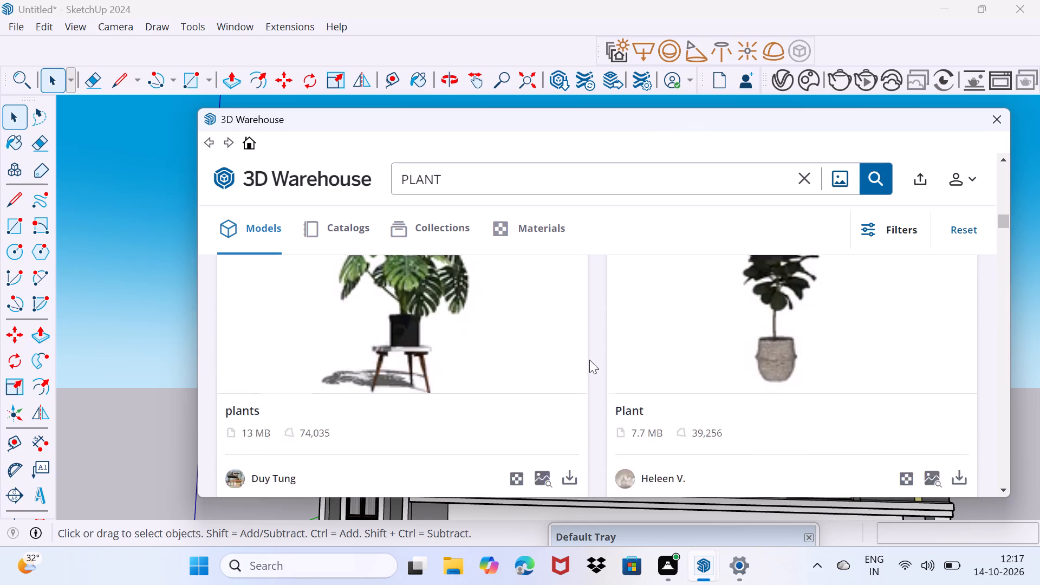
pyautogui.scroll(-6, 589, 361)
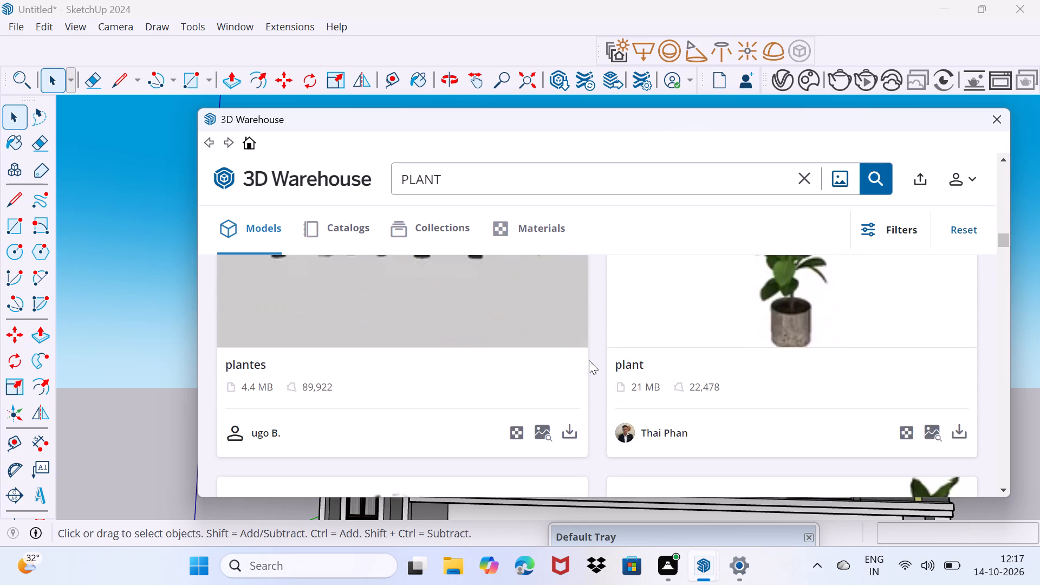
pyautogui.scroll(2, 589, 355)
pyautogui.scroll(-3, 589, 350)
pyautogui.click(567, 356)
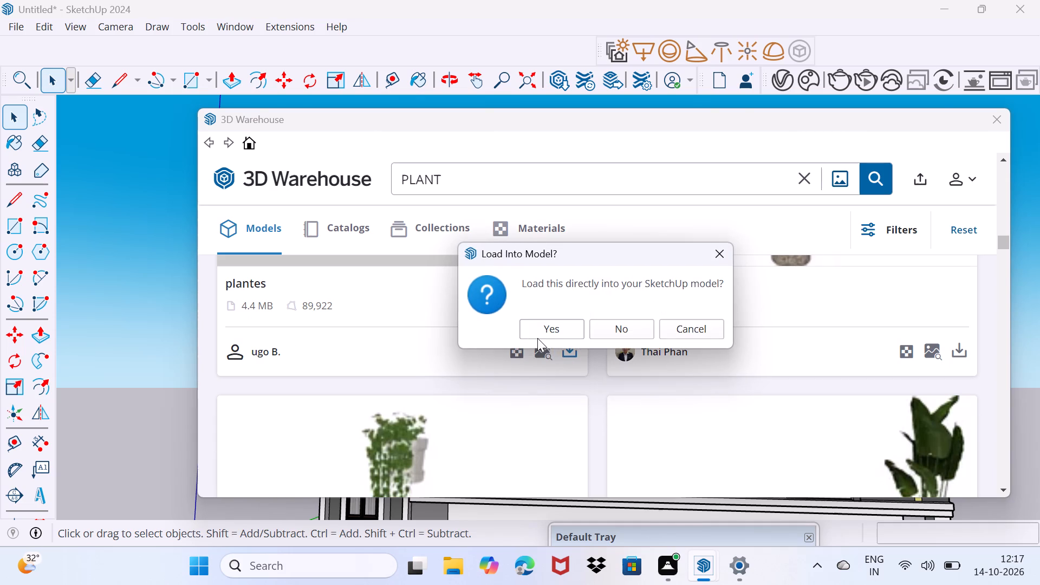
pyautogui.click(569, 340)
pyautogui.click(561, 329)
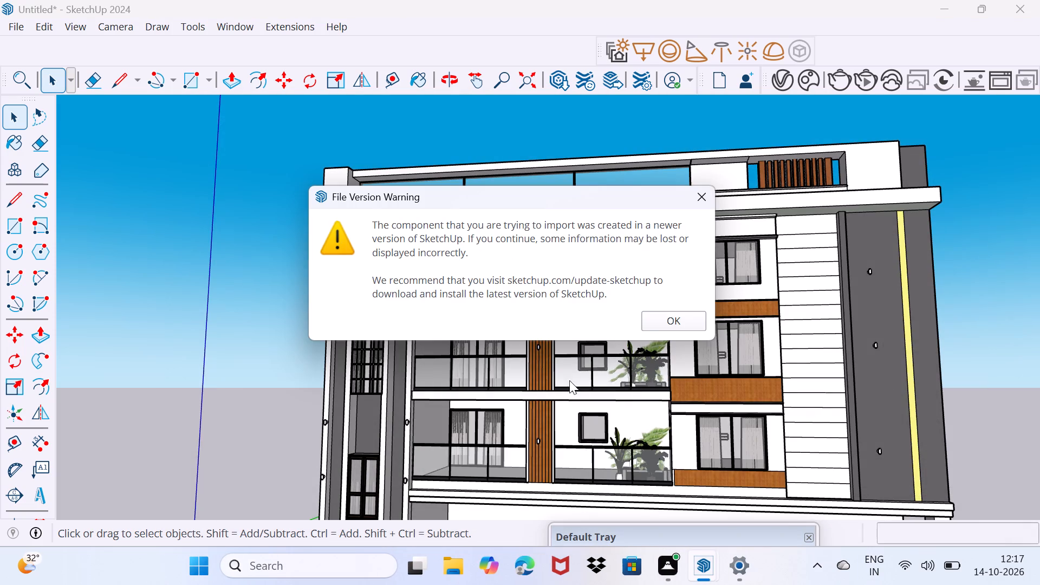
pyautogui.click(699, 329)
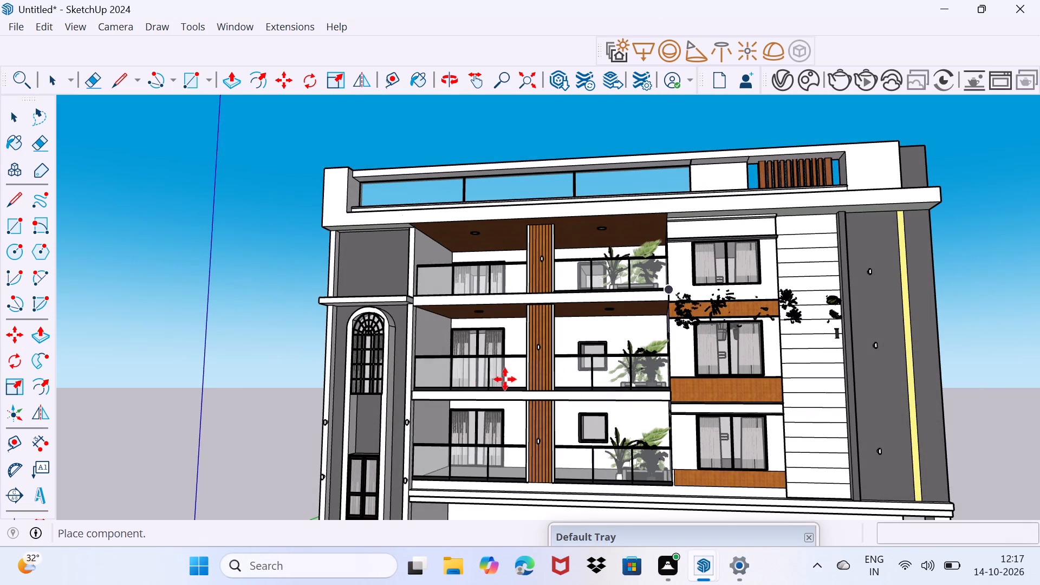
# Place the "plantes" row of potted plants on the lowest balcony, starting at its front corner beside the arched-window column.
pyautogui.scroll(5, 485, 380)
pyautogui.moveTo(485, 380); pyautogui.dragTo(560, 465, button='middle')
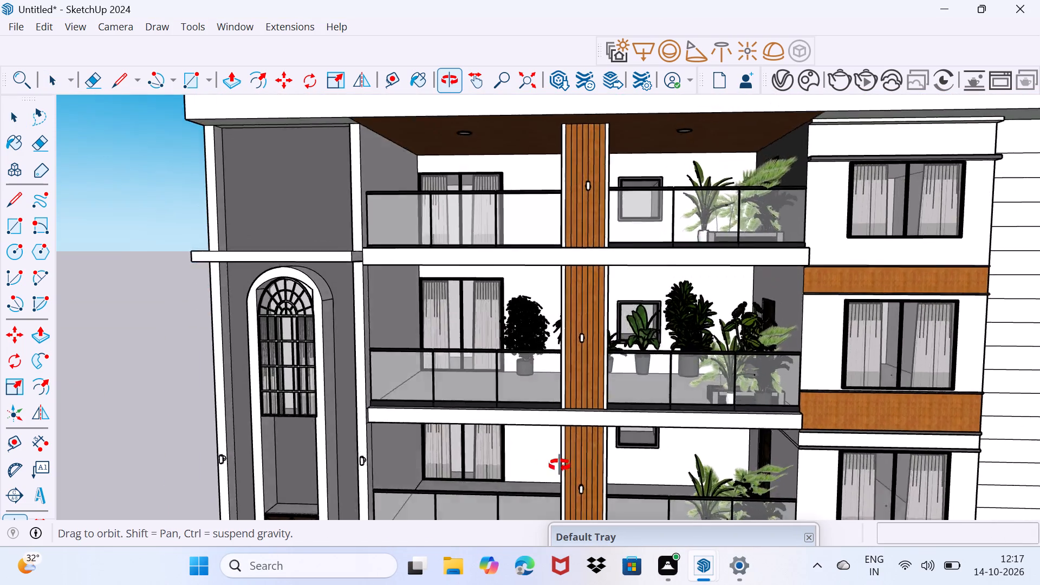
pyautogui.moveTo(560, 465); pyautogui.dragTo(690, 470, button='middle')
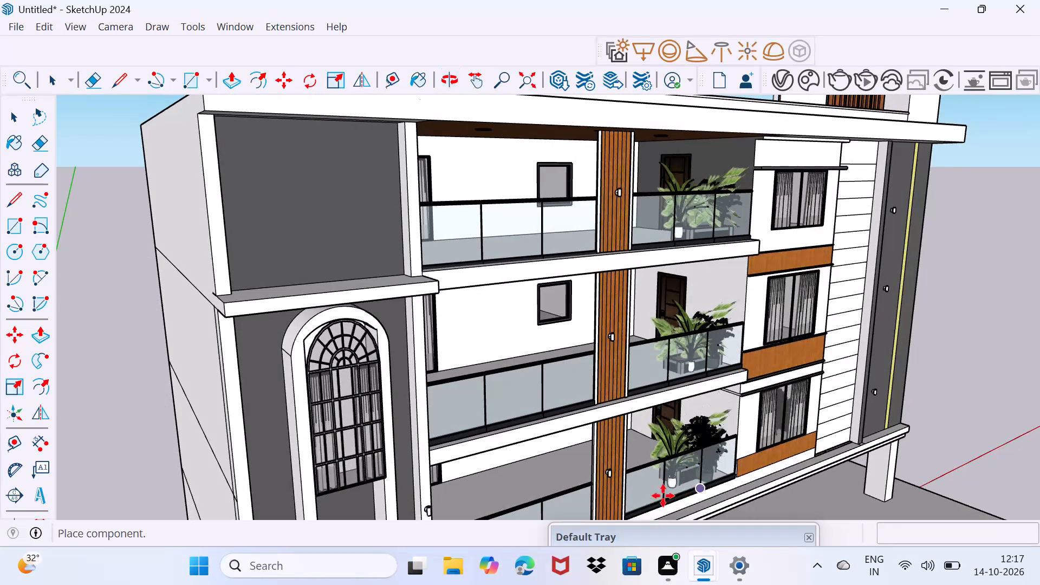
pyautogui.moveTo(605, 495); pyautogui.dragTo(531, 450, button='middle')
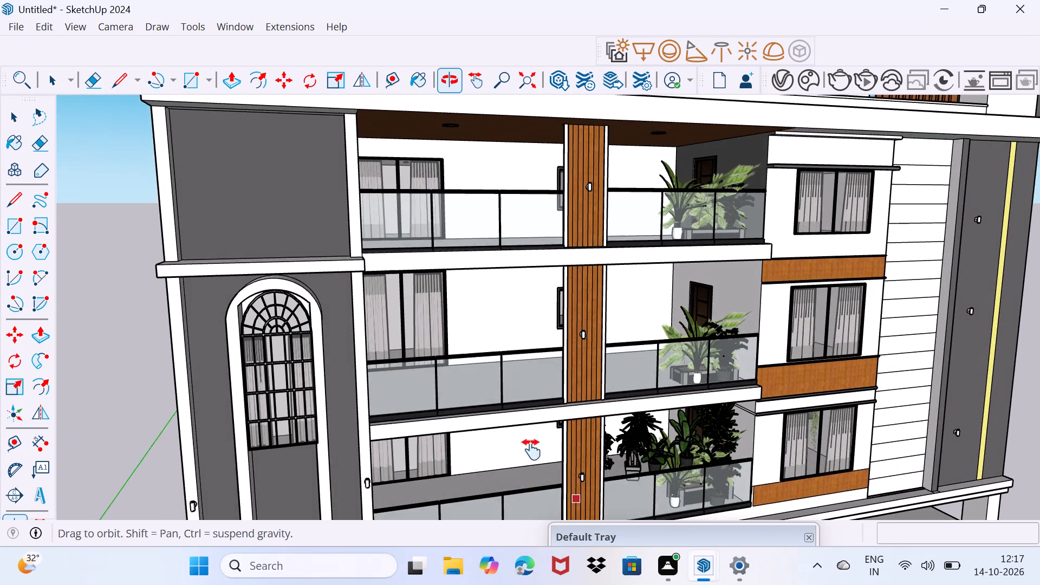
pyautogui.moveTo(531, 450); pyautogui.dragTo(531, 366, button='middle')
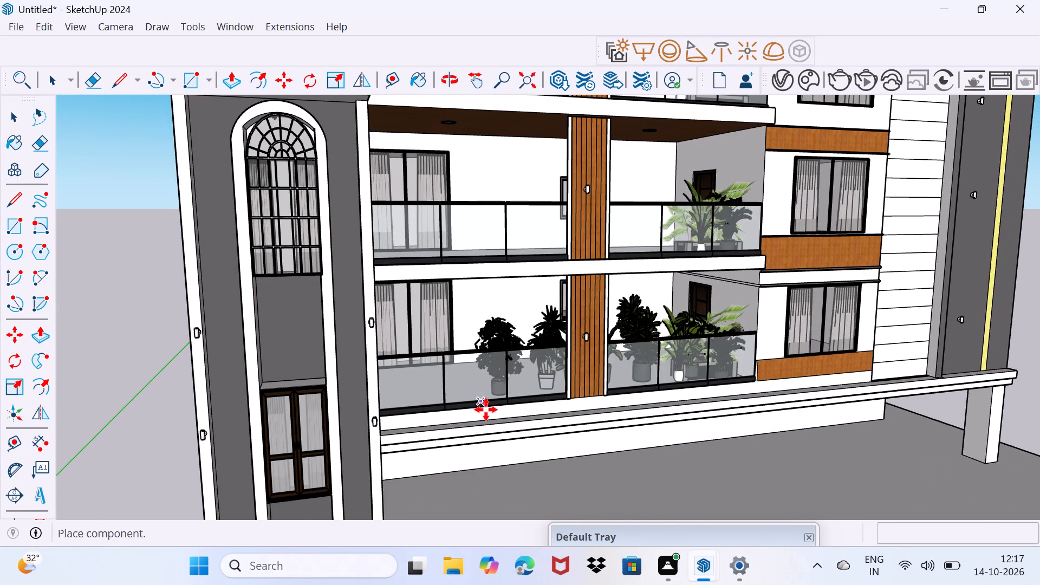
pyautogui.click(374, 414)
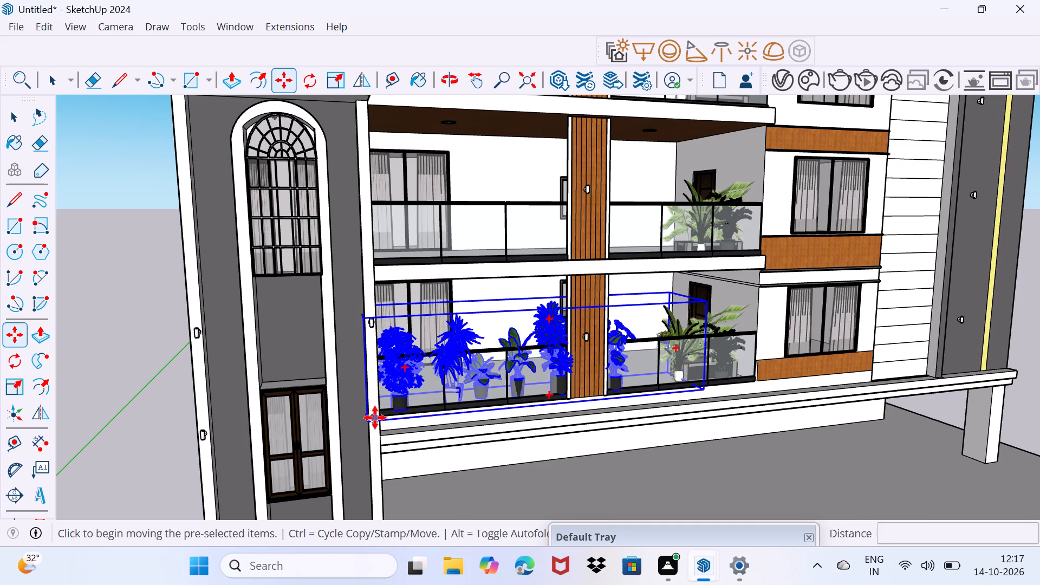
# Copy the row of potted plants from the lowest balcony about 9' 11" up to the middle balcony.
pyautogui.click(375, 418)
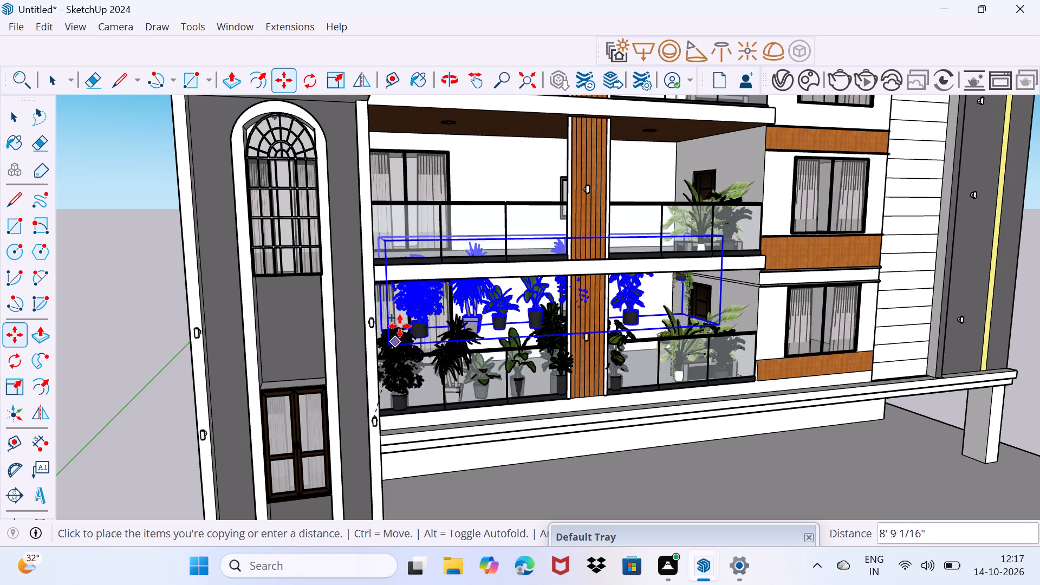
pyautogui.moveTo(382, 247); pyautogui.dragTo(356, 314, button='middle')
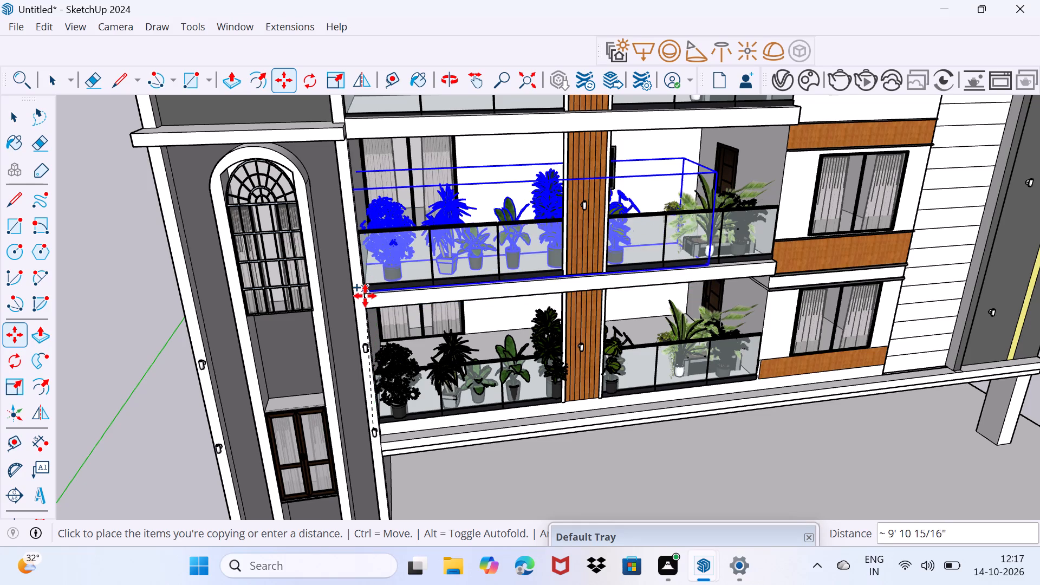
pyautogui.click(365, 296)
# Copy the middle balcony's row of potted plants about 11' up to the top balcony's front corner.
pyautogui.click(365, 296)
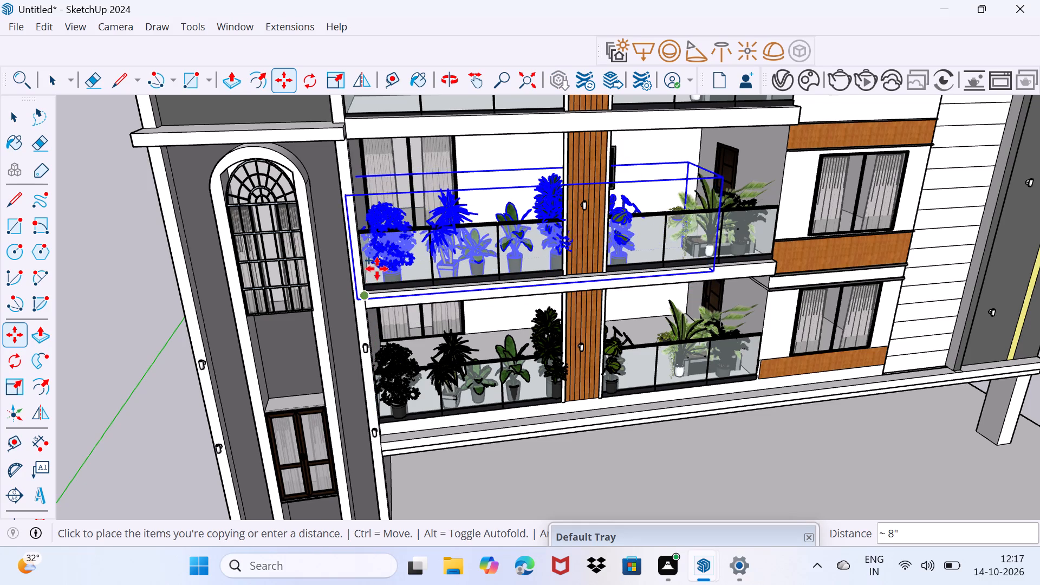
pyautogui.scroll(-2, 392, 209)
pyautogui.moveTo(392, 209); pyautogui.dragTo(389, 288, button='middle')
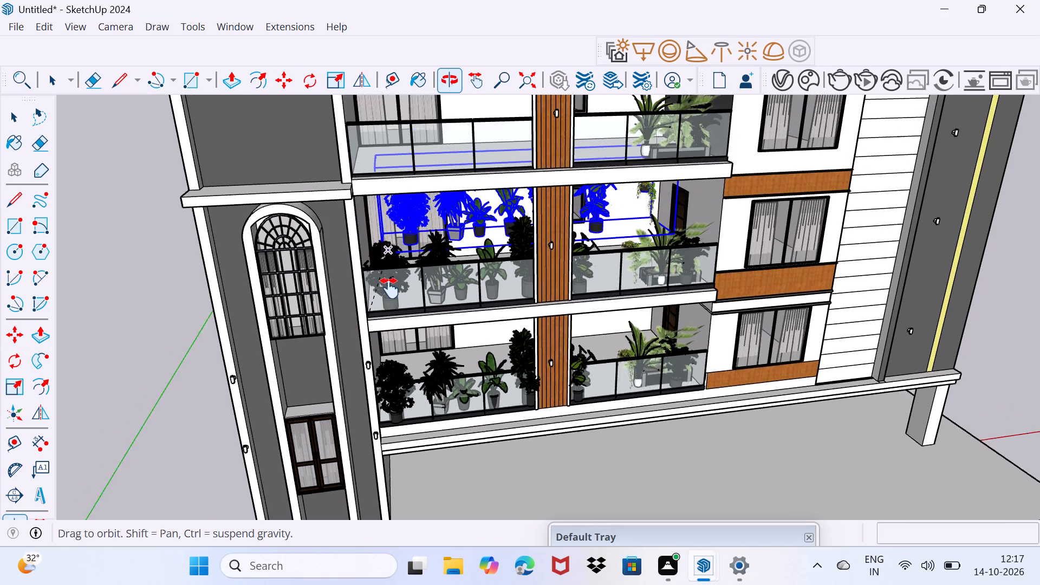
pyautogui.moveTo(389, 288); pyautogui.dragTo(392, 322, button='middle')
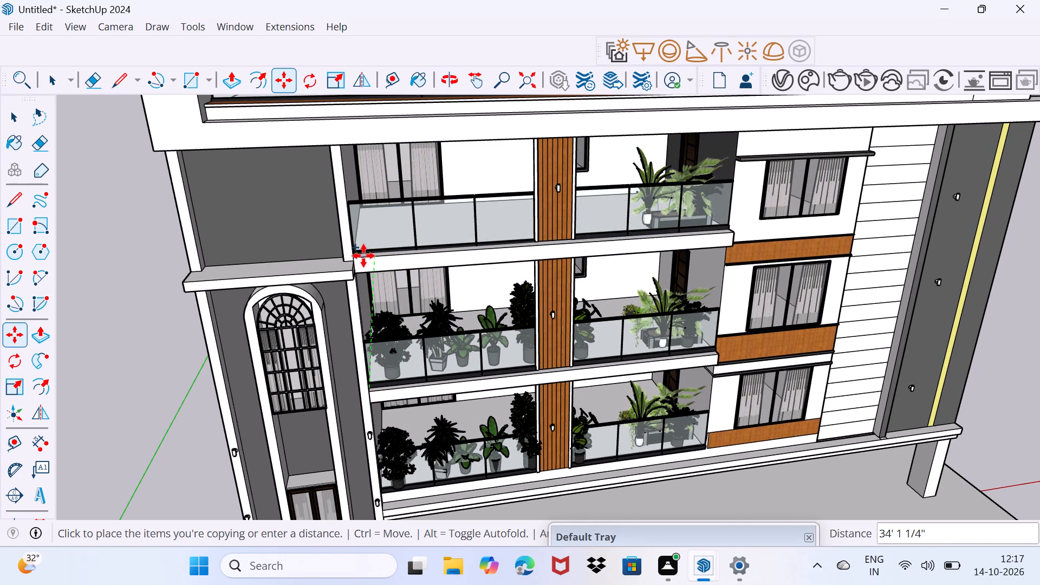
pyautogui.click(361, 253)
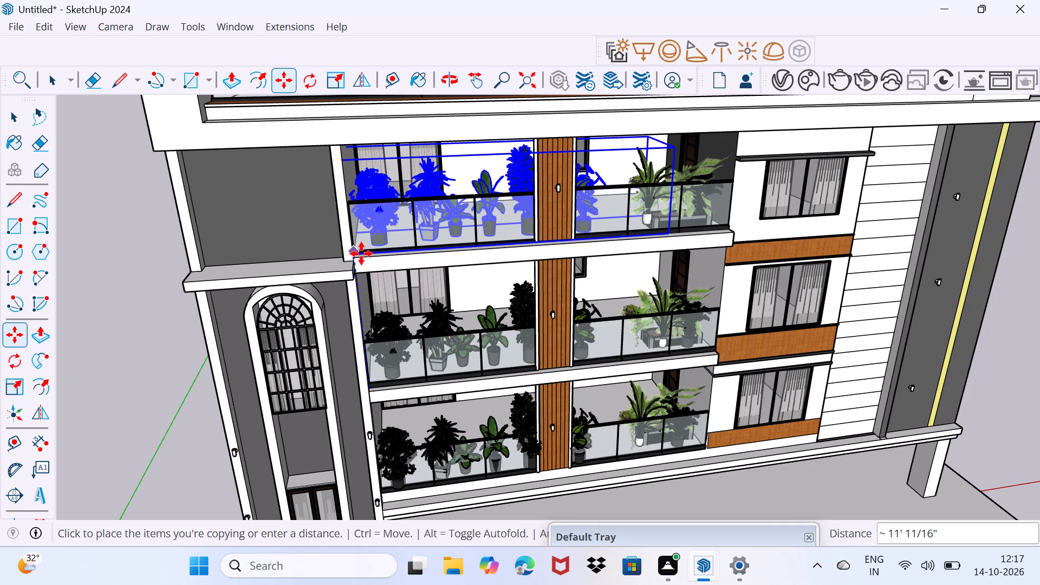
pyautogui.press('space')
pyautogui.moveTo(375, 271); pyautogui.dragTo(379, 261)
# Move the lowest balcony's row of potted plants about 5' 5" along the railing toward the side wall with the rectangular planter.
pyautogui.moveTo(394, 336); pyautogui.dragTo(524, 267, button='middle')
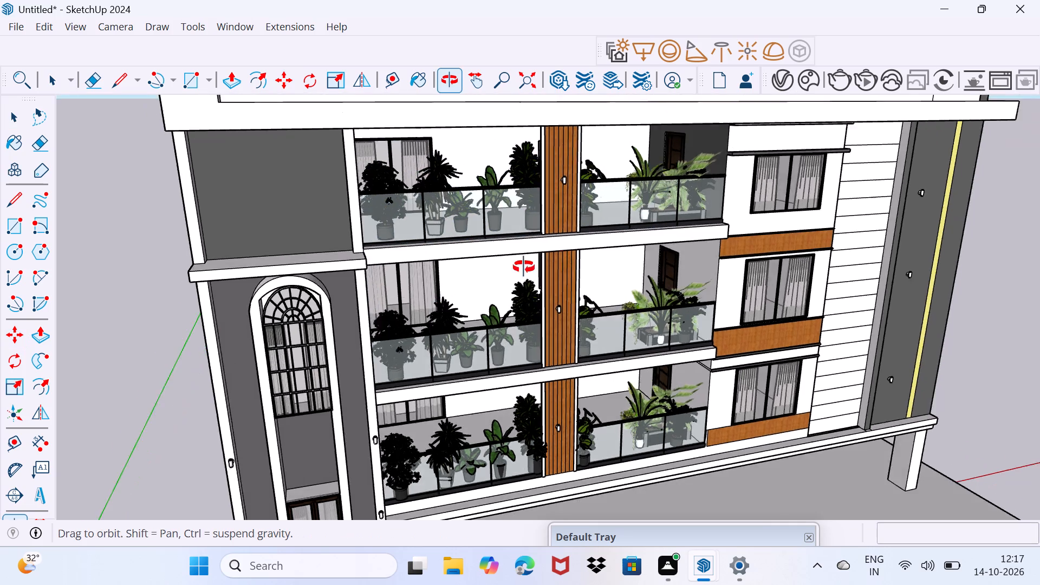
pyautogui.moveTo(524, 267); pyautogui.dragTo(378, 250, button='middle')
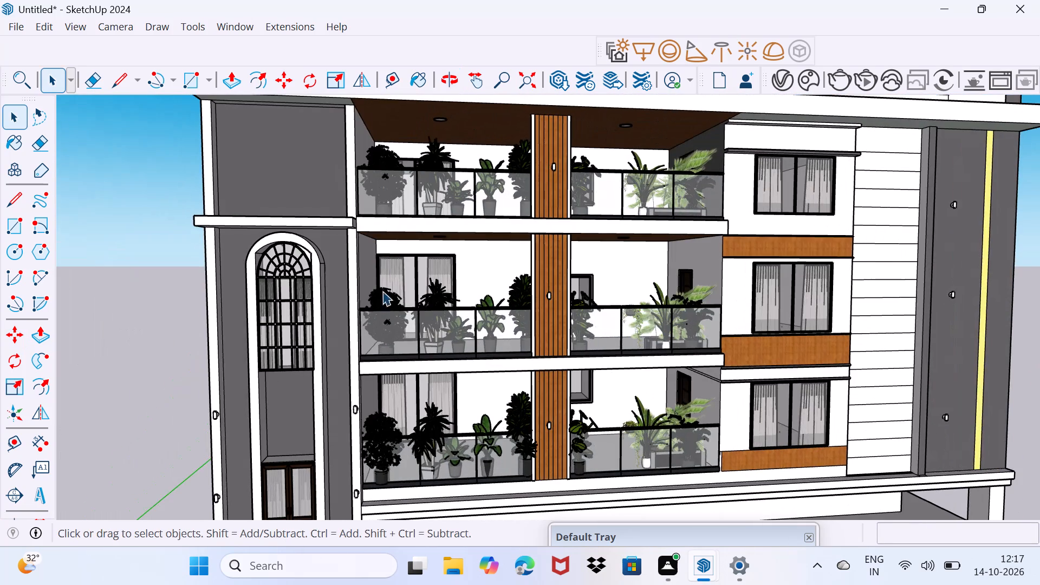
pyautogui.scroll(3, 395, 446)
pyautogui.click(378, 439)
pyautogui.scroll(3, 389, 466)
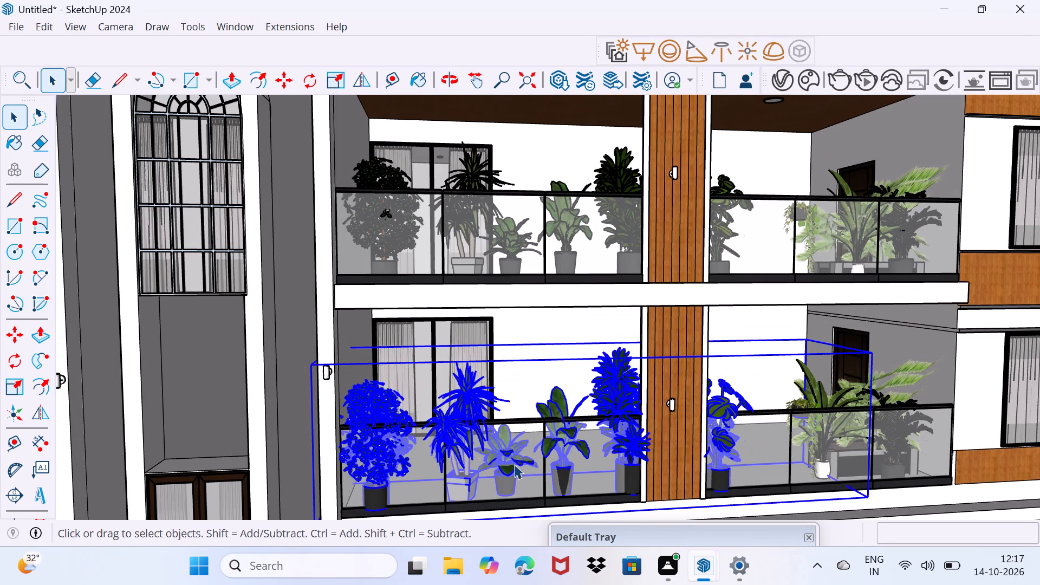
pyautogui.moveTo(771, 508); pyautogui.dragTo(635, 412, button='middle')
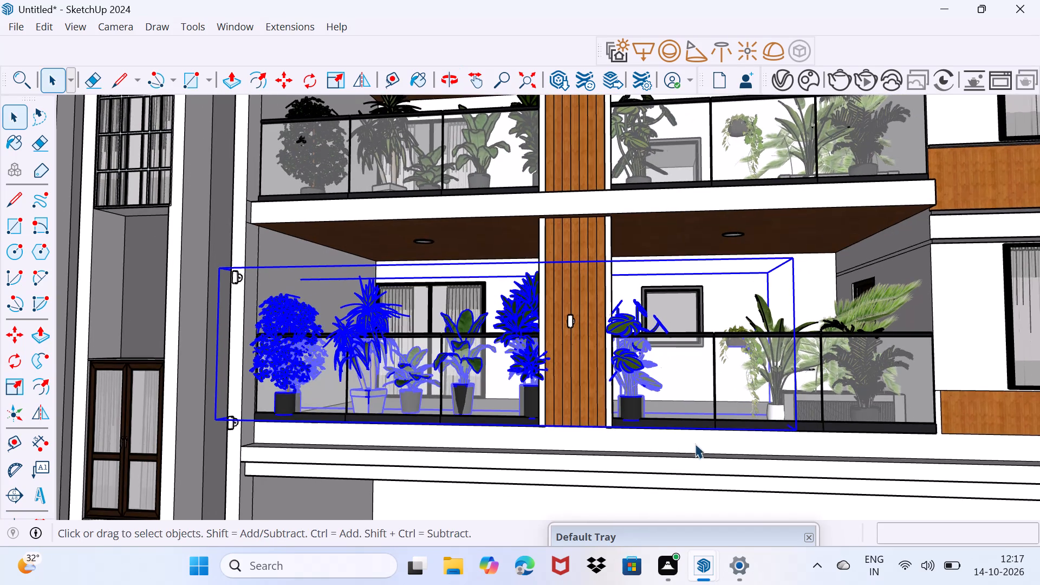
pyautogui.scroll(1, 726, 435)
pyautogui.moveTo(740, 430); pyautogui.dragTo(750, 472, button='middle')
pyautogui.scroll(2, 807, 467)
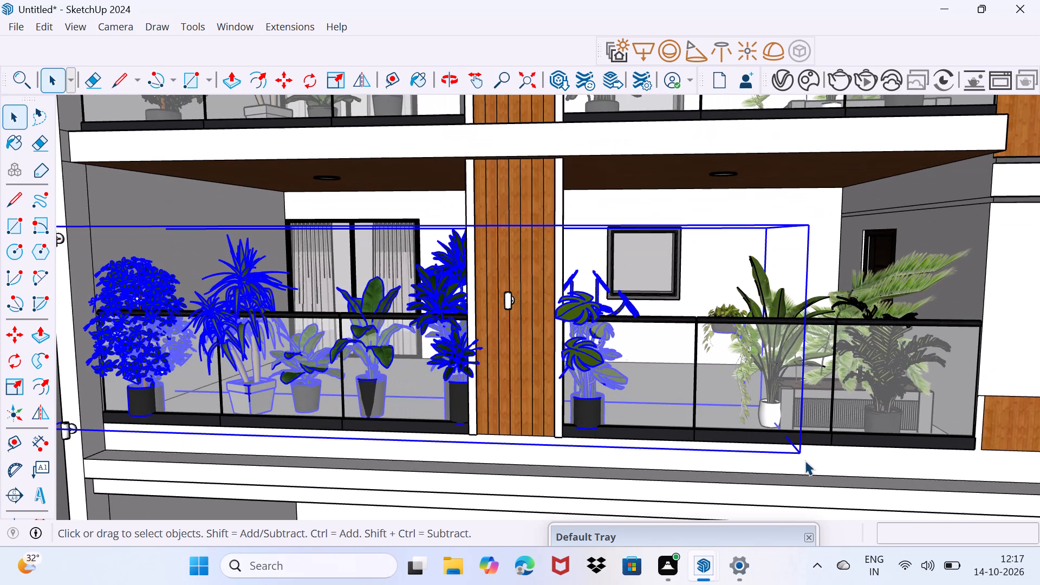
pyautogui.press('m')
pyautogui.click(795, 454)
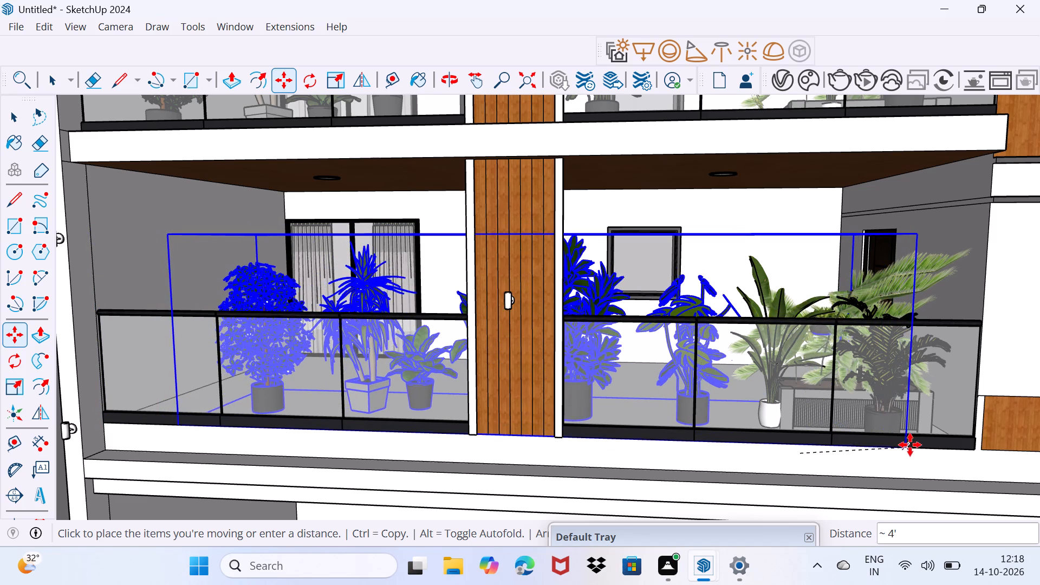
pyautogui.click(958, 446)
pyautogui.press('space')
pyautogui.moveTo(939, 459); pyautogui.dragTo(950, 451)
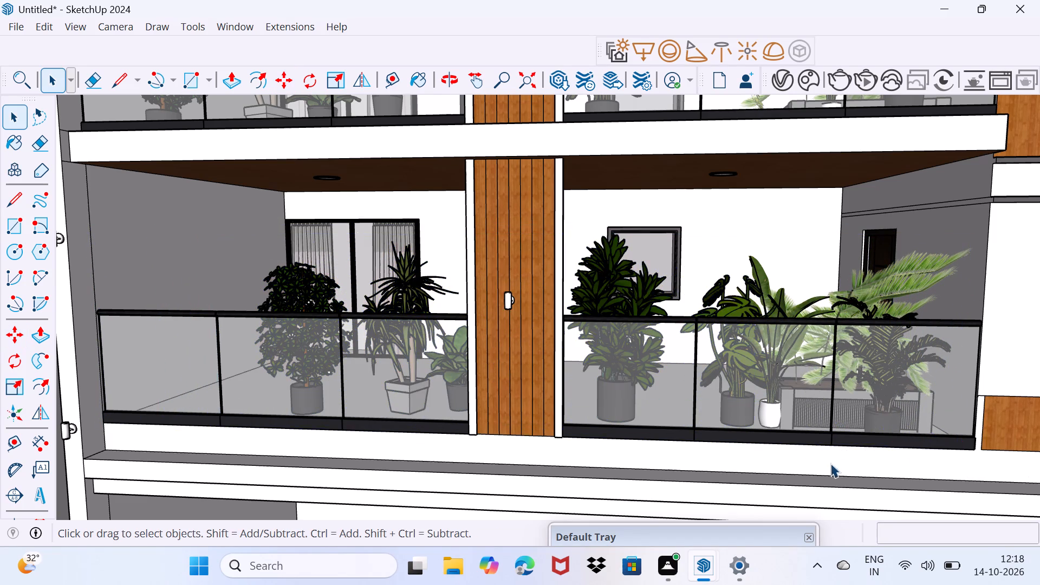
# Move the middle balcony's row of potted plants about 5' 3" along the railing toward the side wall with the planter.
pyautogui.scroll(-3, 783, 449)
pyautogui.scroll(-2, 736, 431)
pyautogui.scroll(2, 461, 167)
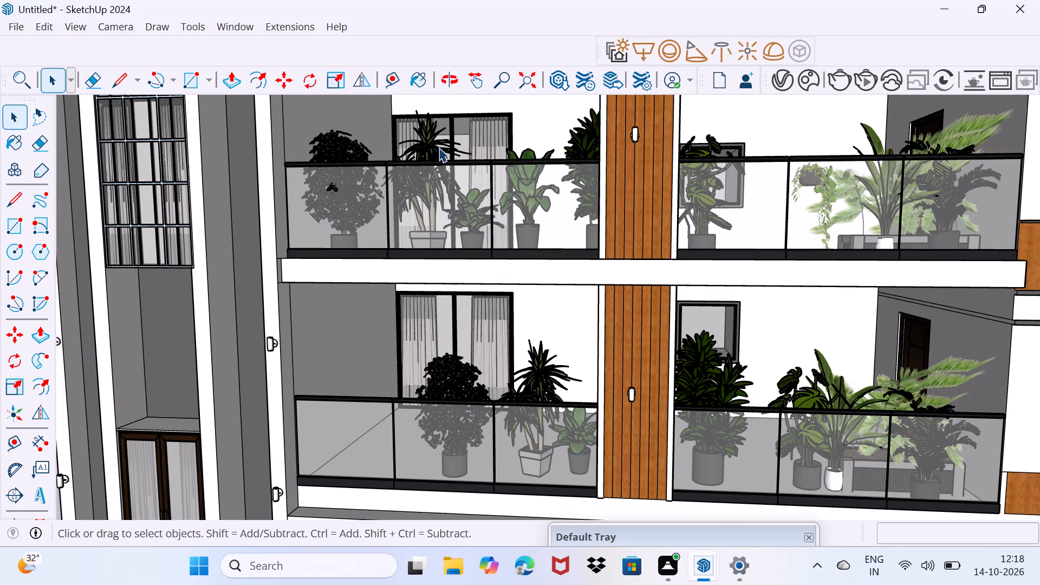
pyautogui.click(439, 147)
pyautogui.moveTo(873, 275); pyautogui.dragTo(853, 281, button='middle')
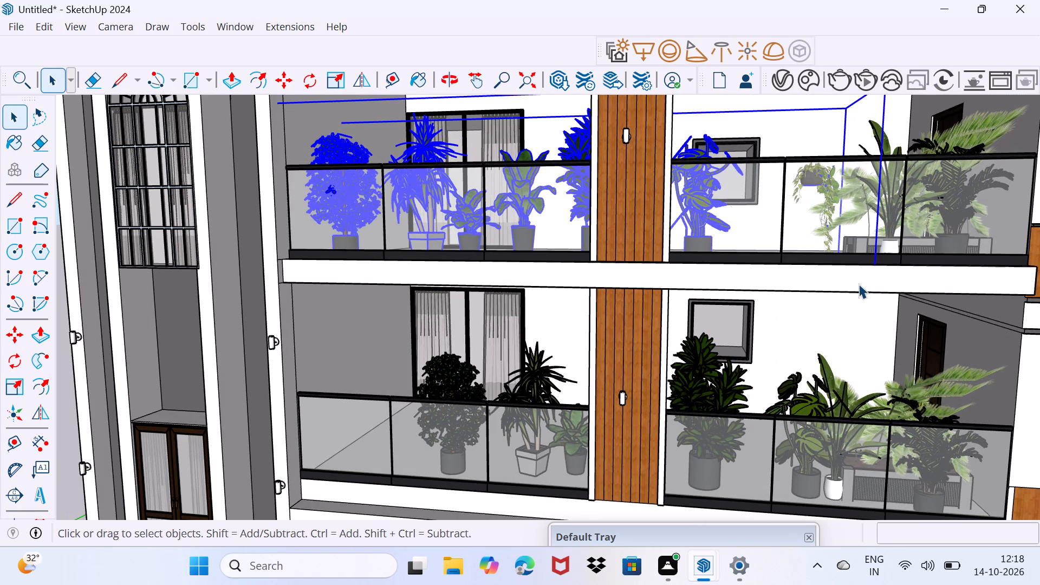
pyautogui.press('m')
pyautogui.click(872, 271)
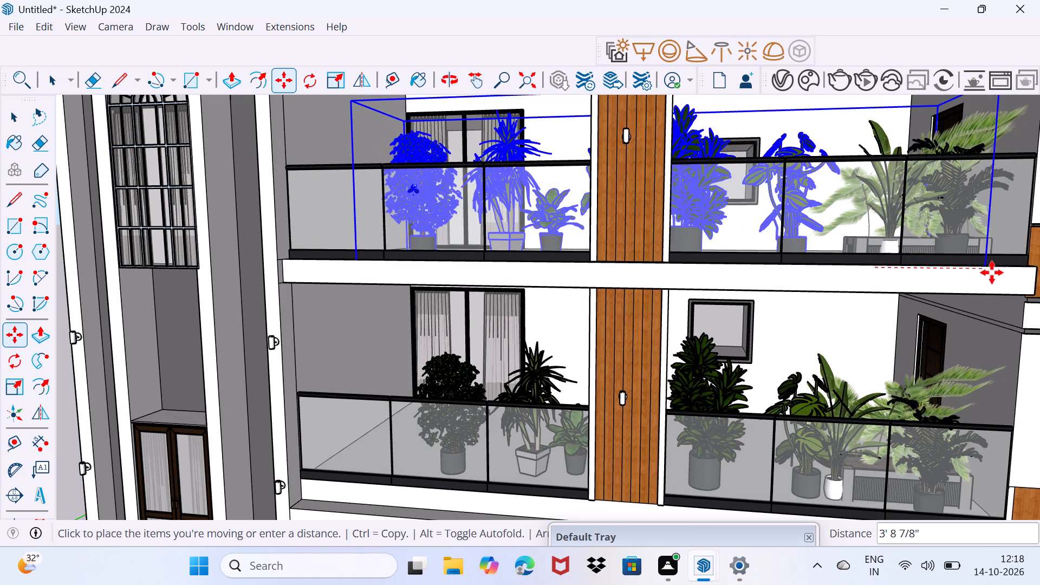
pyautogui.click(1036, 271)
pyautogui.press('space')
pyautogui.moveTo(989, 289); pyautogui.dragTo(995, 283)
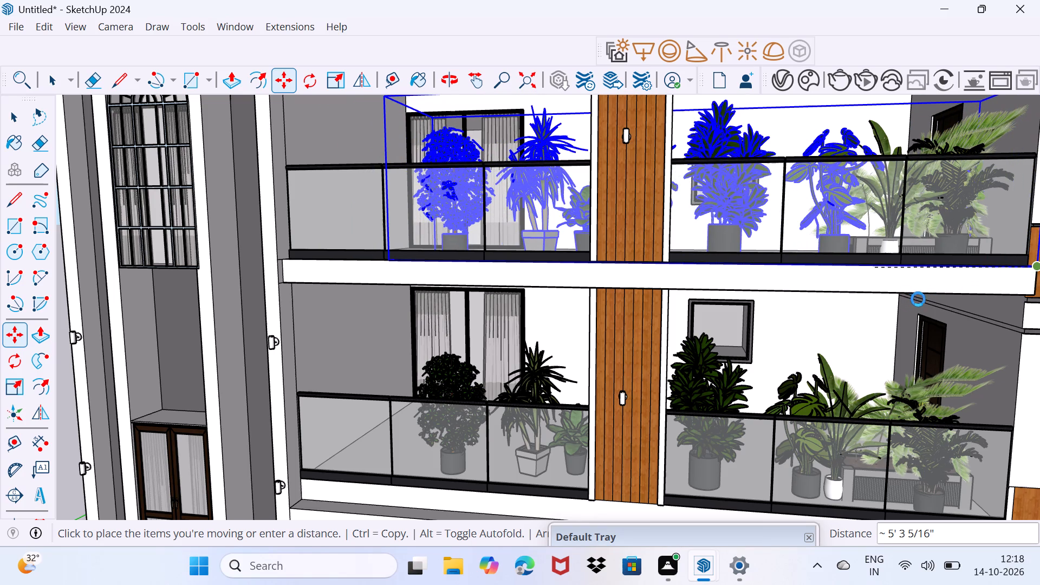
pyautogui.moveTo(923, 293); pyautogui.dragTo(945, 260)
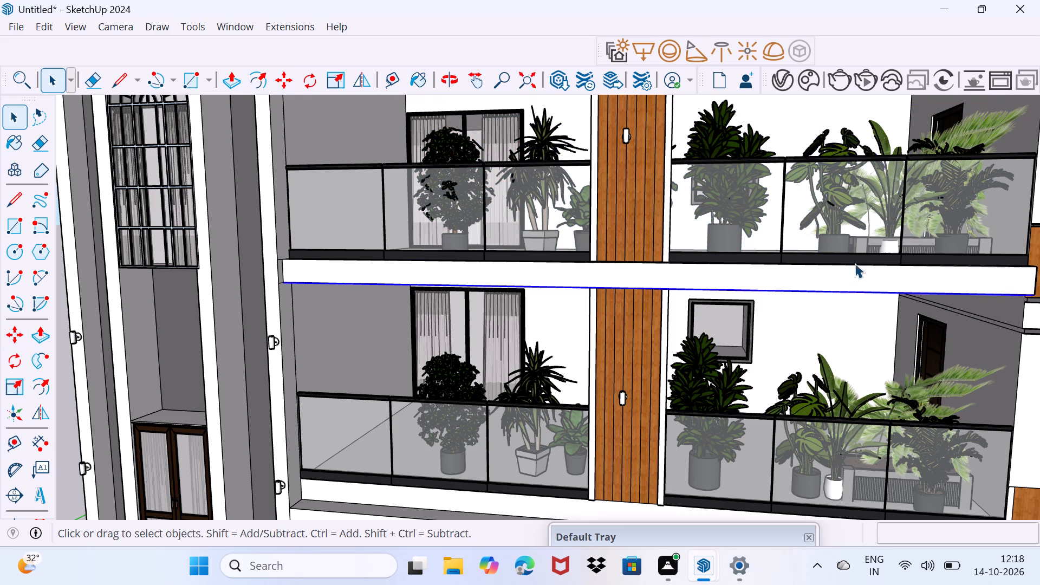
# Move the top balcony's row of potted plants about 4' 5" along the railing toward the side wall with the rectangular planter.
pyautogui.moveTo(828, 241); pyautogui.dragTo(796, 346, button='middle')
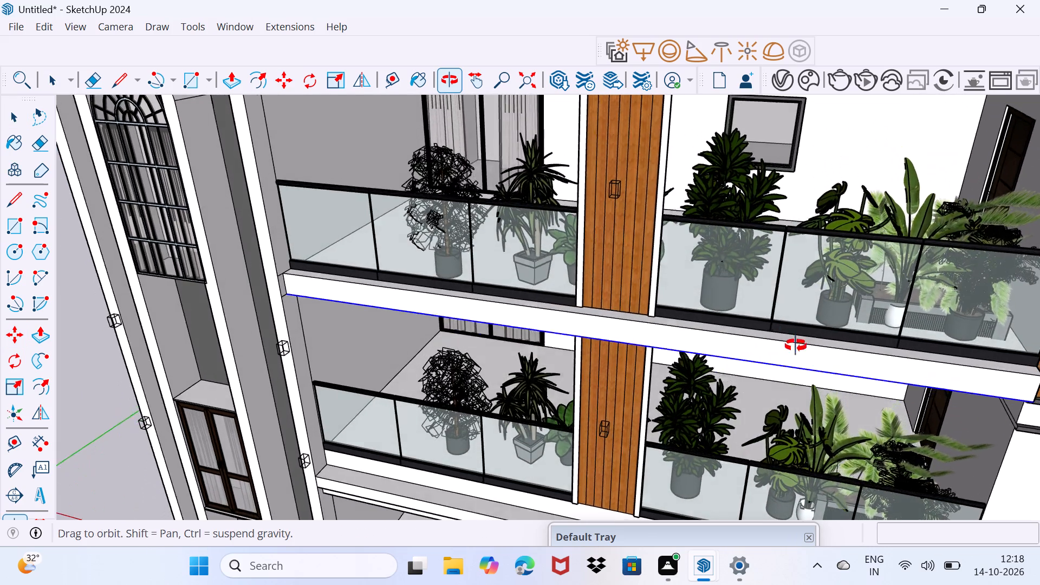
pyautogui.moveTo(796, 346); pyautogui.dragTo(937, 266, button='middle')
pyautogui.scroll(-11, 820, 253)
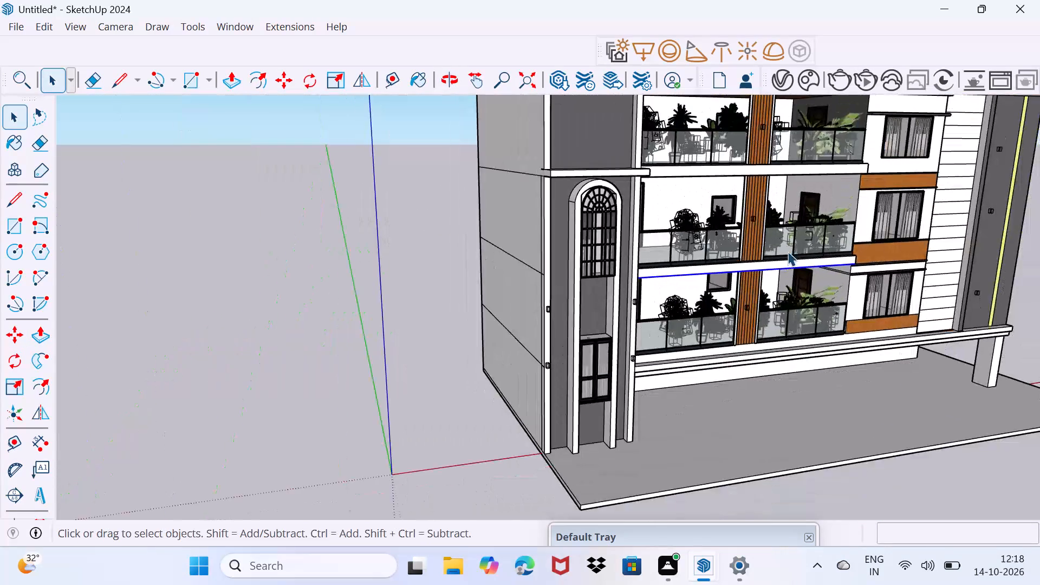
pyautogui.moveTo(756, 187); pyautogui.dragTo(616, 268, button='middle')
pyautogui.scroll(3, 653, 173)
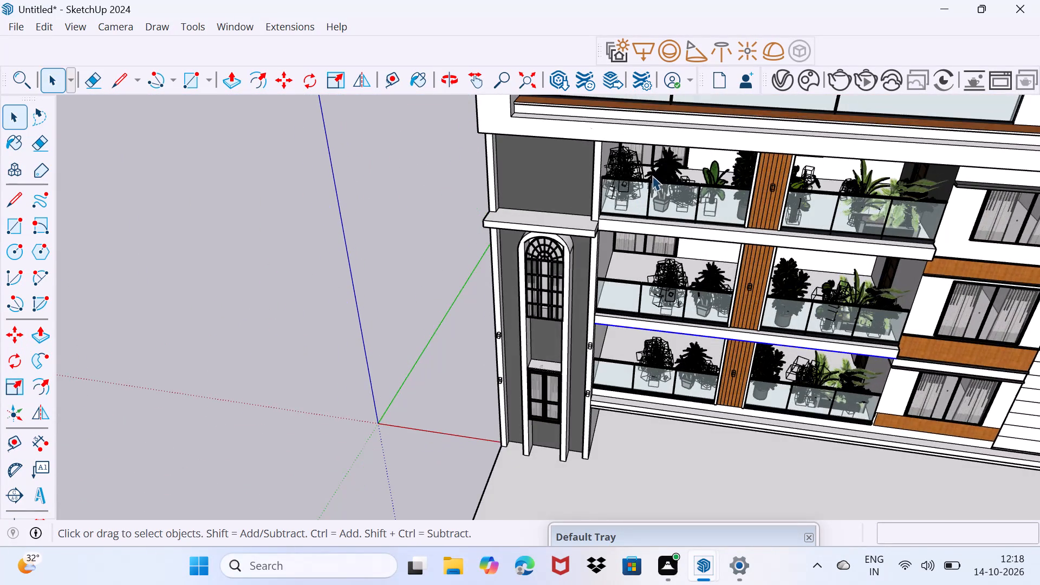
pyautogui.click(666, 173)
pyautogui.scroll(4, 903, 285)
pyautogui.moveTo(941, 271); pyautogui.dragTo(924, 266, button='middle')
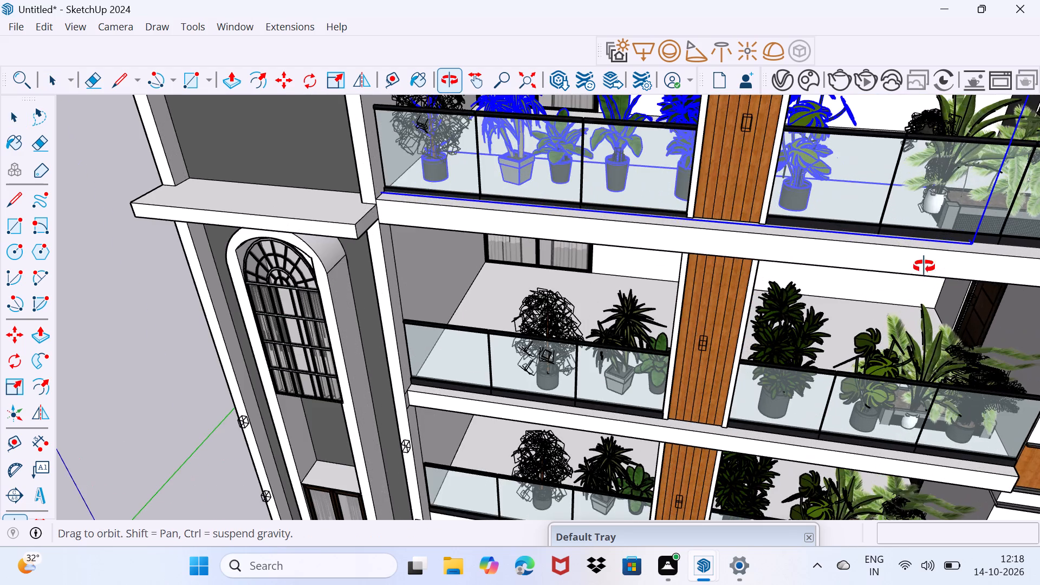
pyautogui.moveTo(924, 266); pyautogui.dragTo(940, 239, button='middle')
pyautogui.scroll(-5, 939, 239)
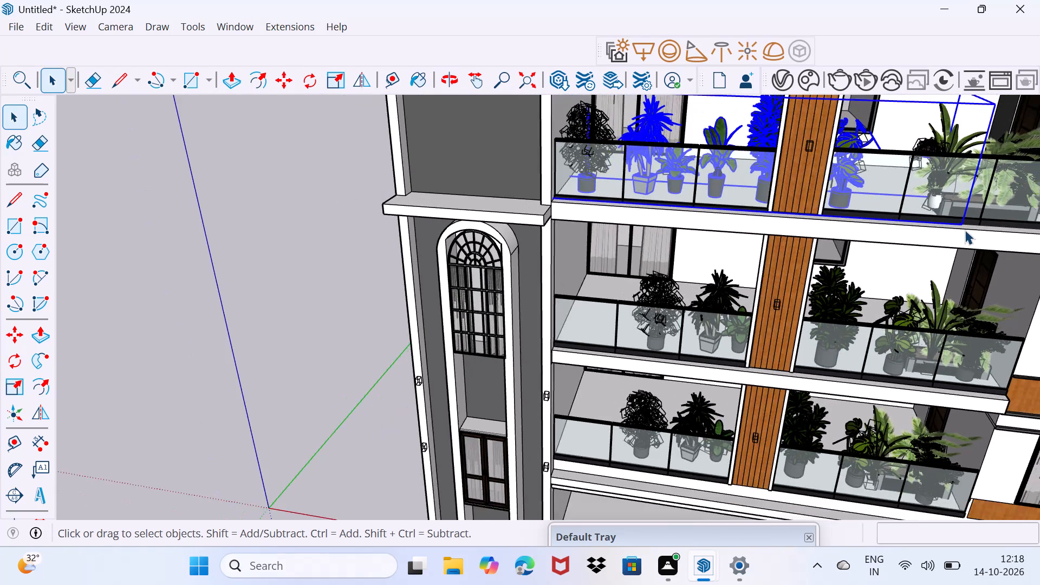
pyautogui.scroll(-2, 965, 230)
pyautogui.press('m')
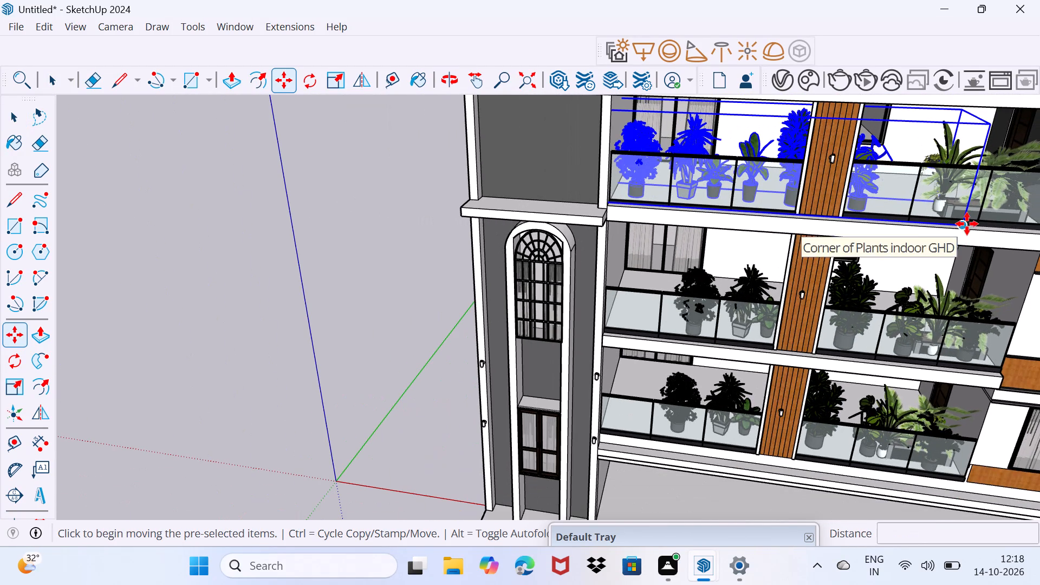
pyautogui.click(964, 225)
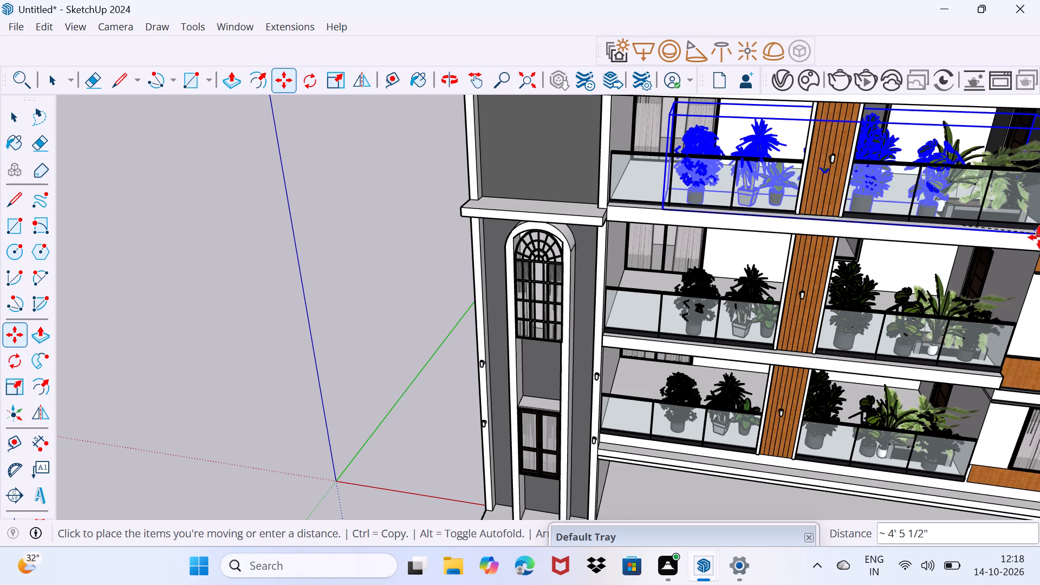
pyautogui.click(1039, 237)
pyautogui.press('space')
pyautogui.moveTo(901, 242); pyautogui.dragTo(912, 231)
# Load the 3D Warehouse model "plants", a potted plant on a wooden stool, from the PLANT results into the house model.
pyautogui.scroll(-3, 801, 236)
pyautogui.moveTo(817, 262); pyautogui.dragTo(704, 129, button='middle')
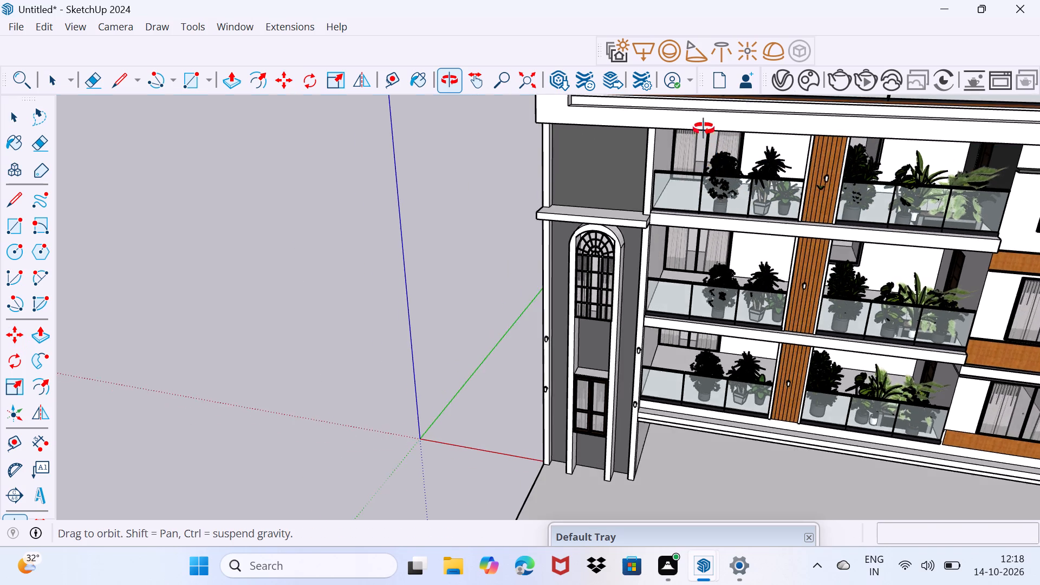
pyautogui.moveTo(704, 129); pyautogui.dragTo(881, 164, button='middle')
pyautogui.scroll(-4, 823, 247)
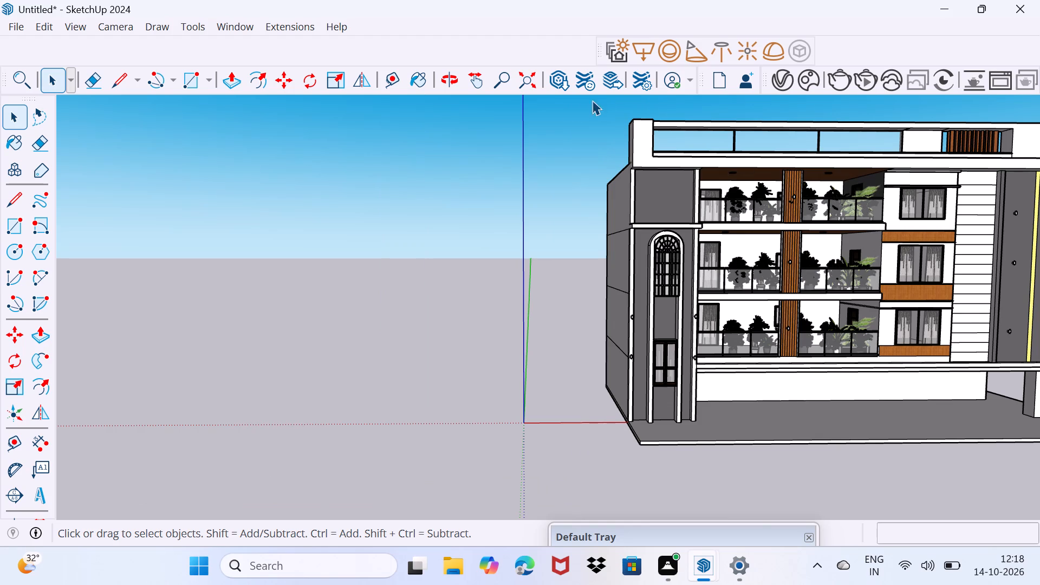
pyautogui.moveTo(803, 337); pyautogui.dragTo(747, 355, button='middle')
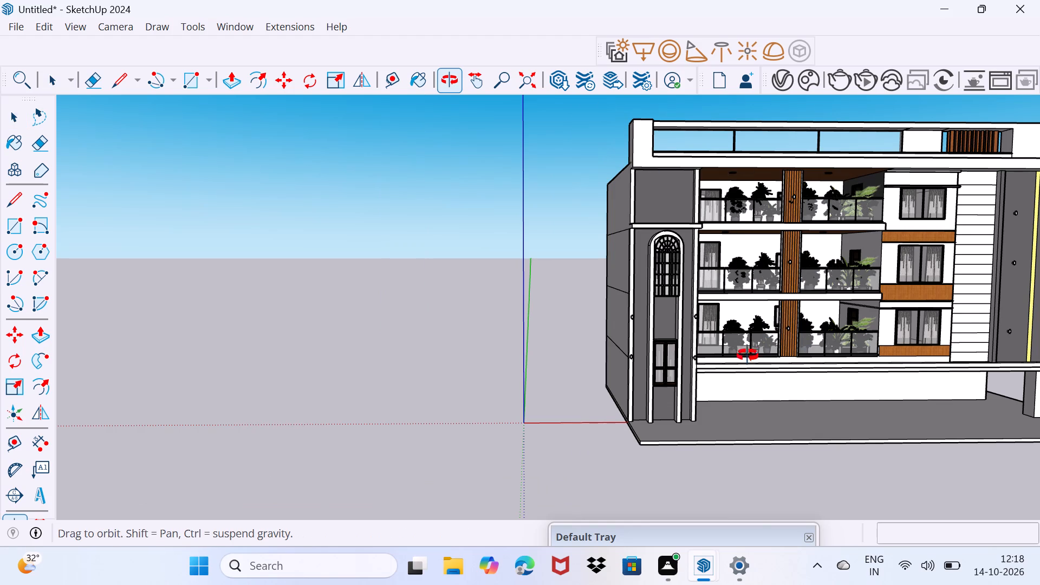
pyautogui.moveTo(747, 355); pyautogui.dragTo(549, 421, button='middle')
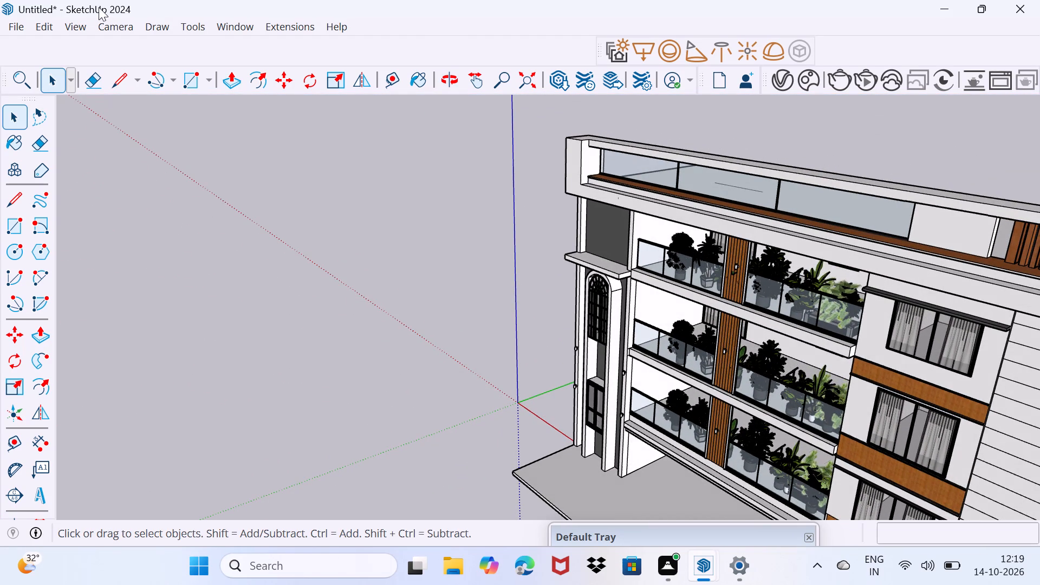
pyautogui.click(236, 29)
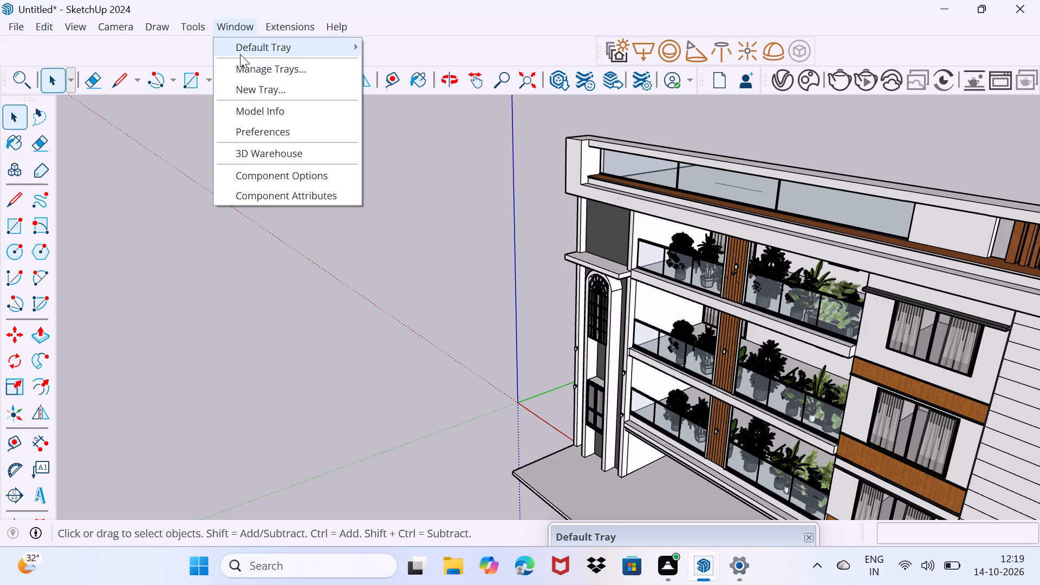
pyautogui.click(262, 155)
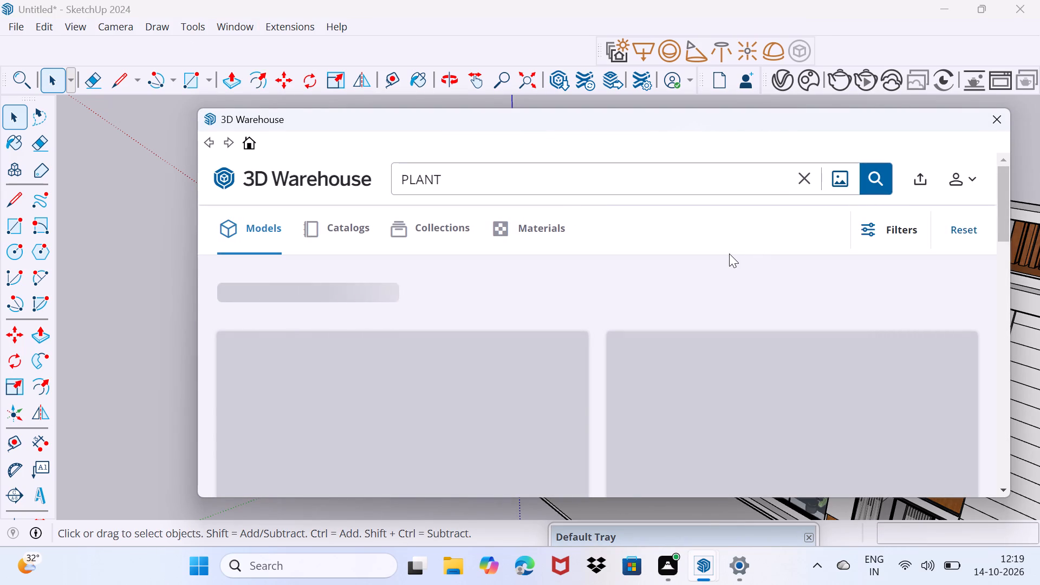
pyautogui.scroll(-6, 717, 269)
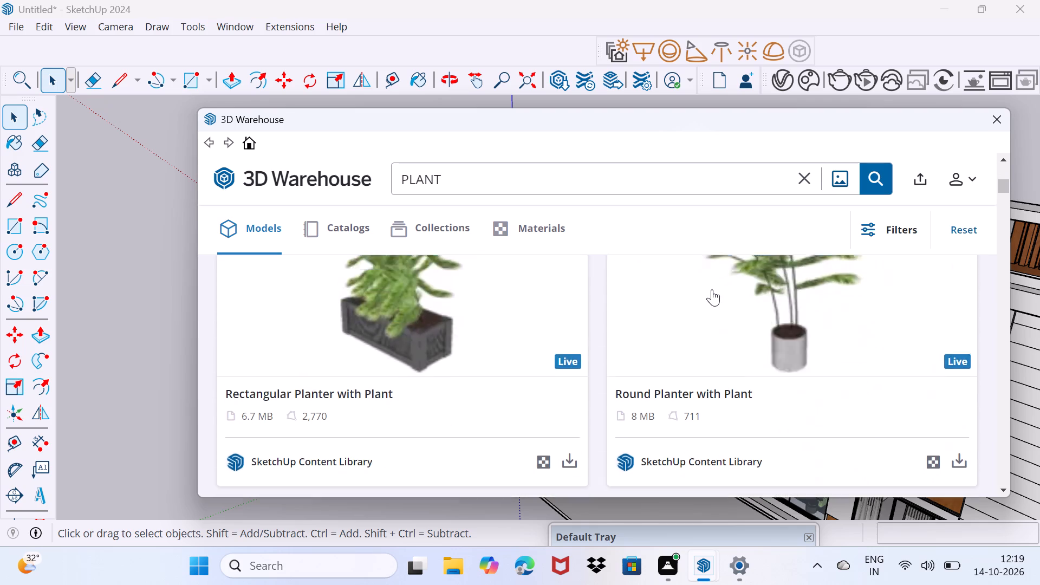
pyautogui.scroll(-6, 712, 289)
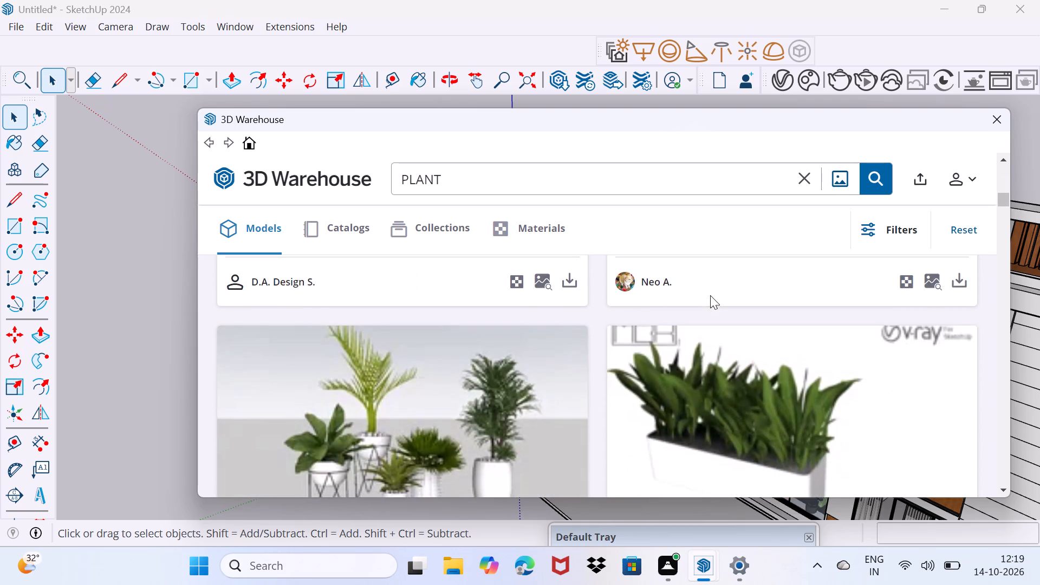
pyautogui.scroll(-6, 710, 295)
pyautogui.scroll(-1, 612, 408)
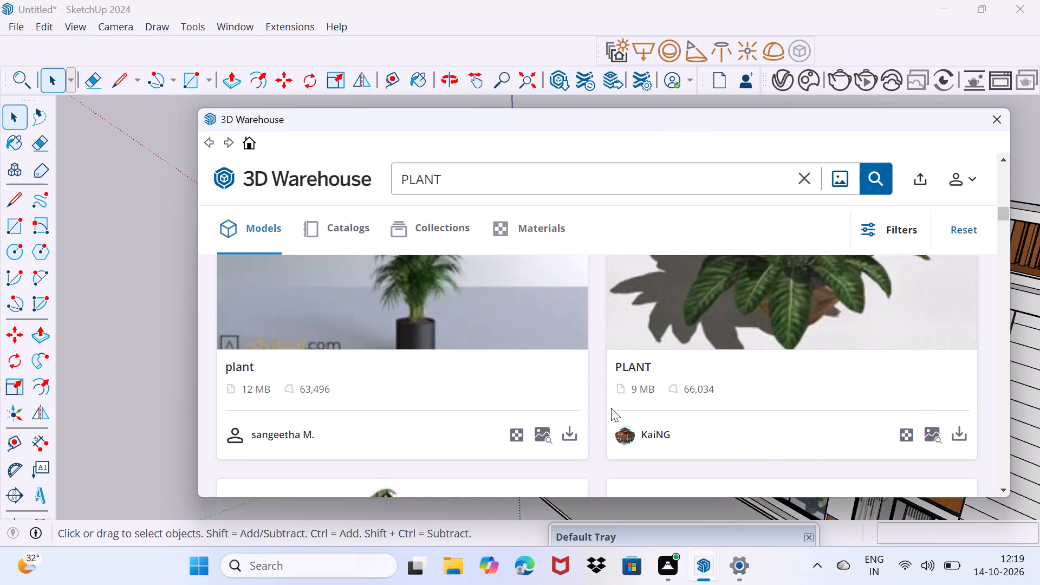
pyautogui.scroll(-1, 611, 408)
pyautogui.scroll(-3, 566, 279)
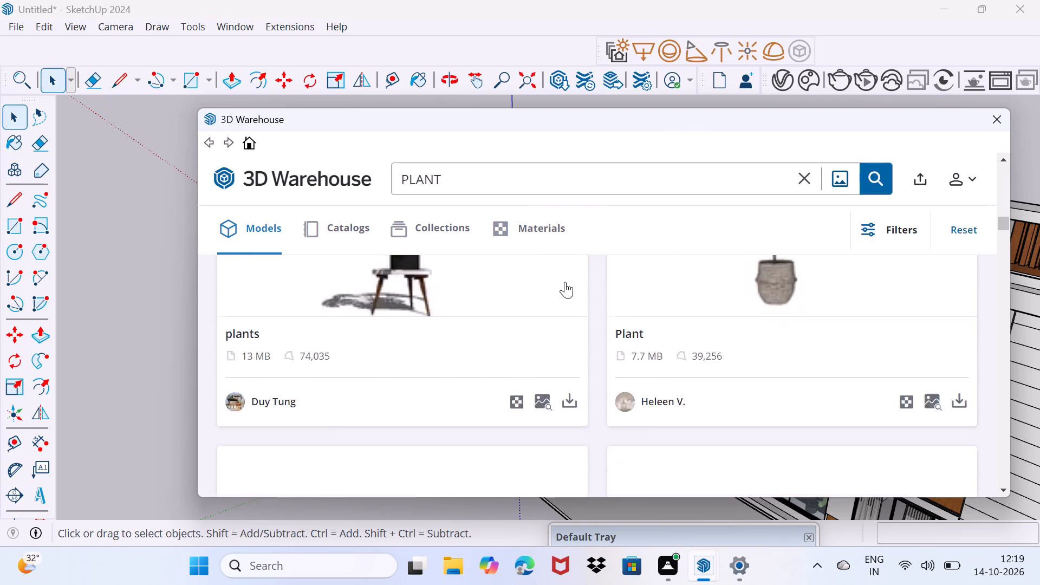
pyautogui.click(567, 356)
pyautogui.click(549, 334)
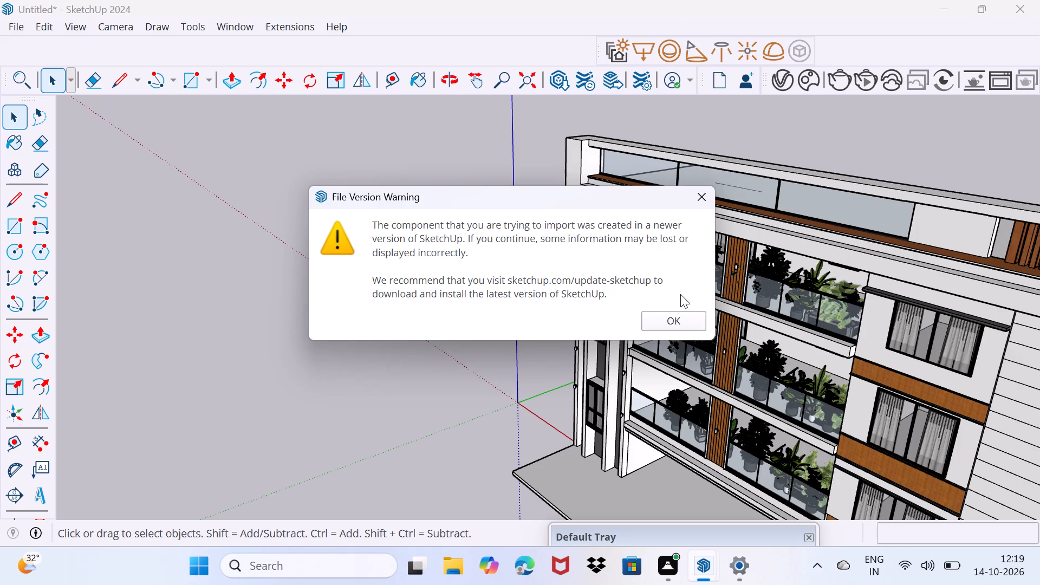
pyautogui.click(678, 328)
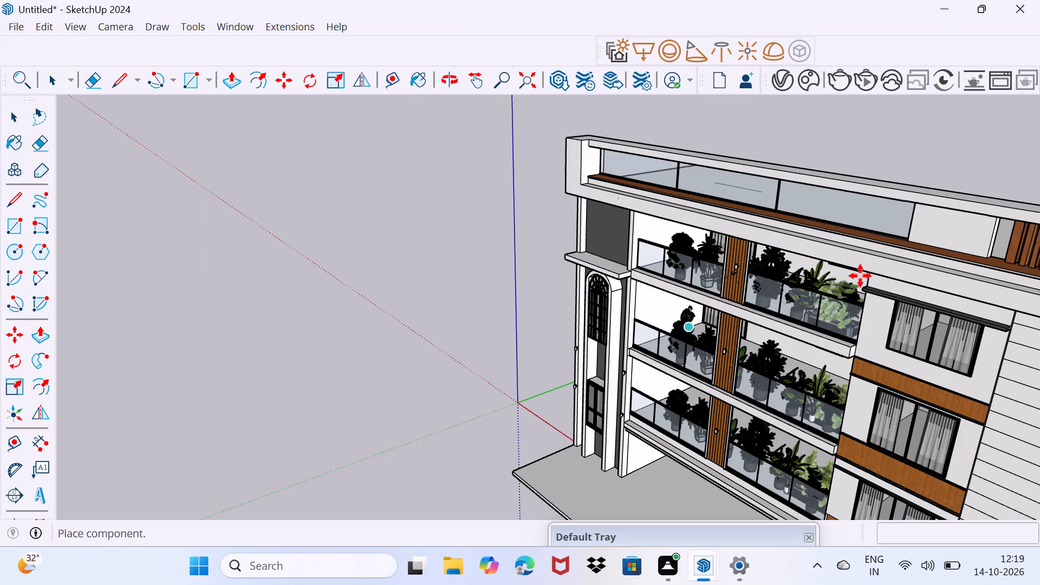
# Place the potted plant on its stool on the roof terrace floor, beside the glazed opening in the front parapet.
pyautogui.moveTo(894, 270); pyautogui.dragTo(519, 258, button='middle')
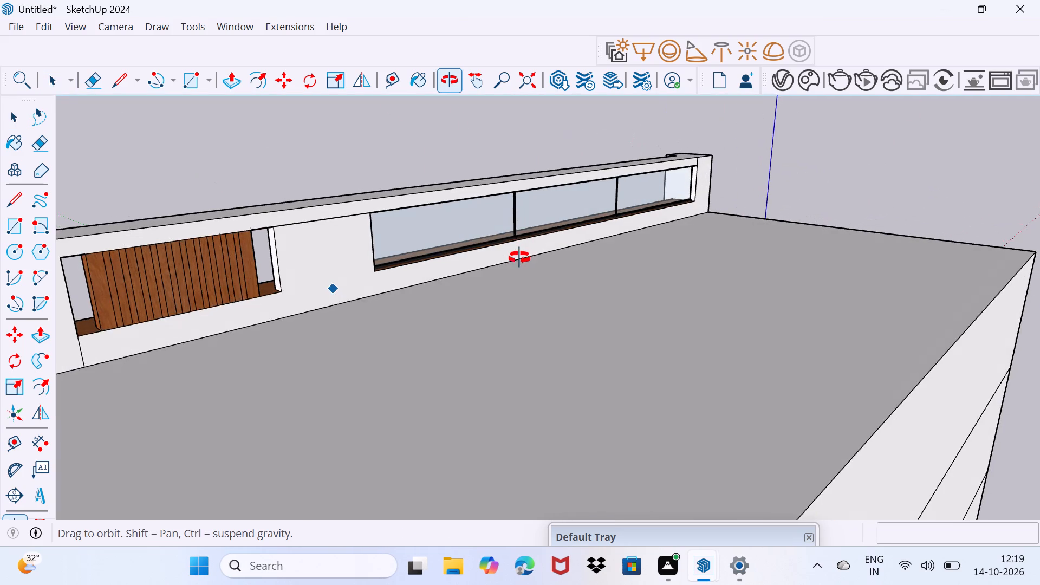
pyautogui.moveTo(519, 258); pyautogui.dragTo(516, 263, button='middle')
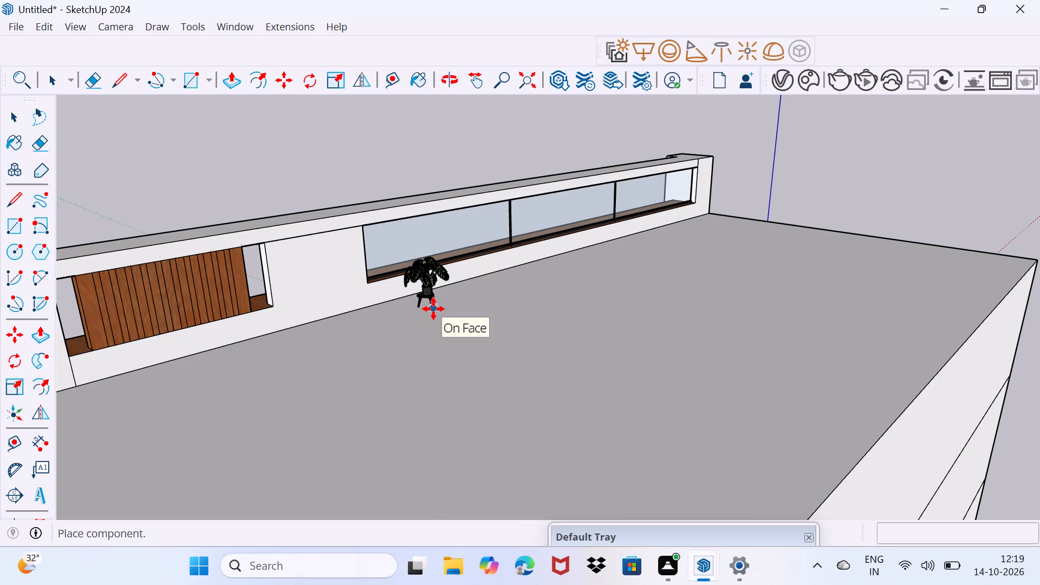
pyautogui.click(433, 309)
# Copy the terrace plant about 32' 2" along the red axis to the far corner of the front parapet.
pyautogui.click(469, 307)
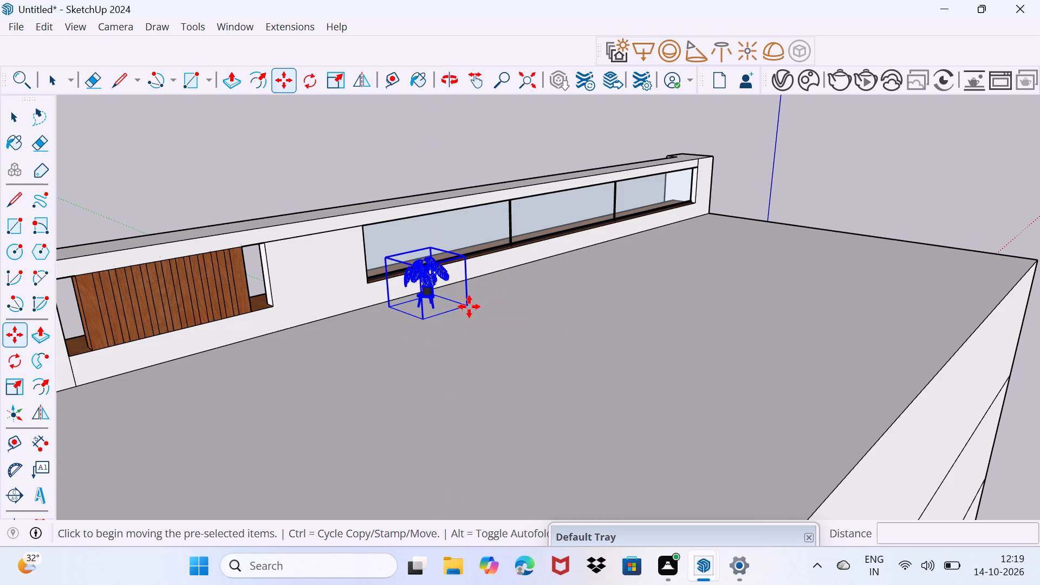
pyautogui.click(717, 225)
pyautogui.press('space')
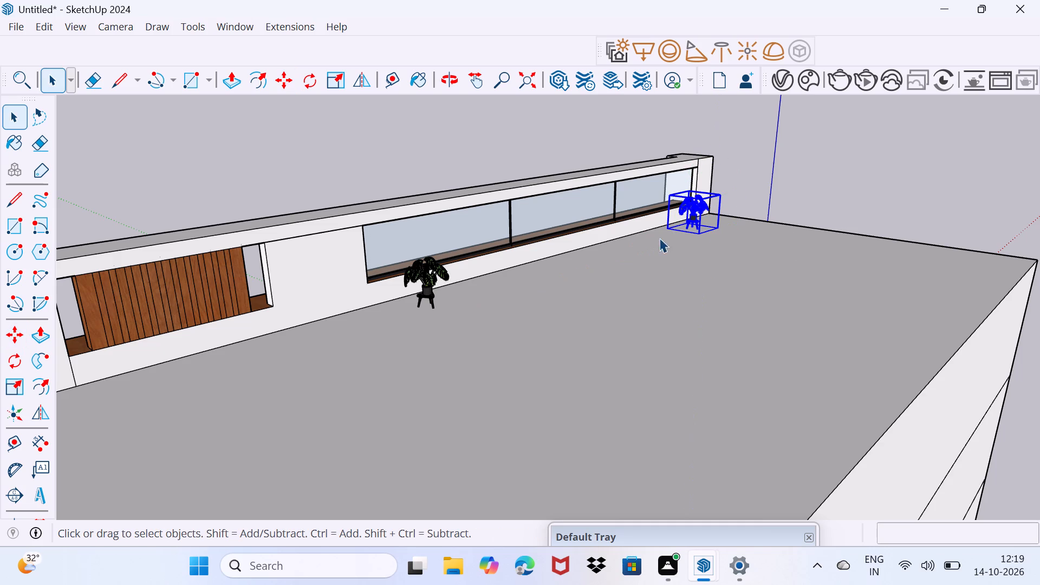
# Scale the corner plant copy by 2.00 in height and by 1.60 along the parapet.
pyautogui.scroll(10, 697, 210)
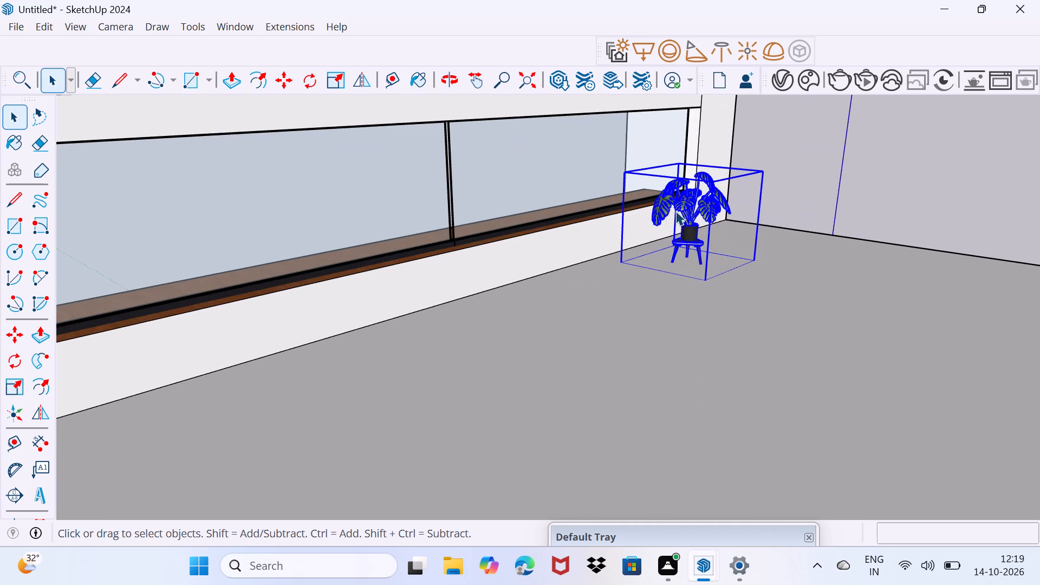
pyautogui.press('s')
pyautogui.click(694, 170)
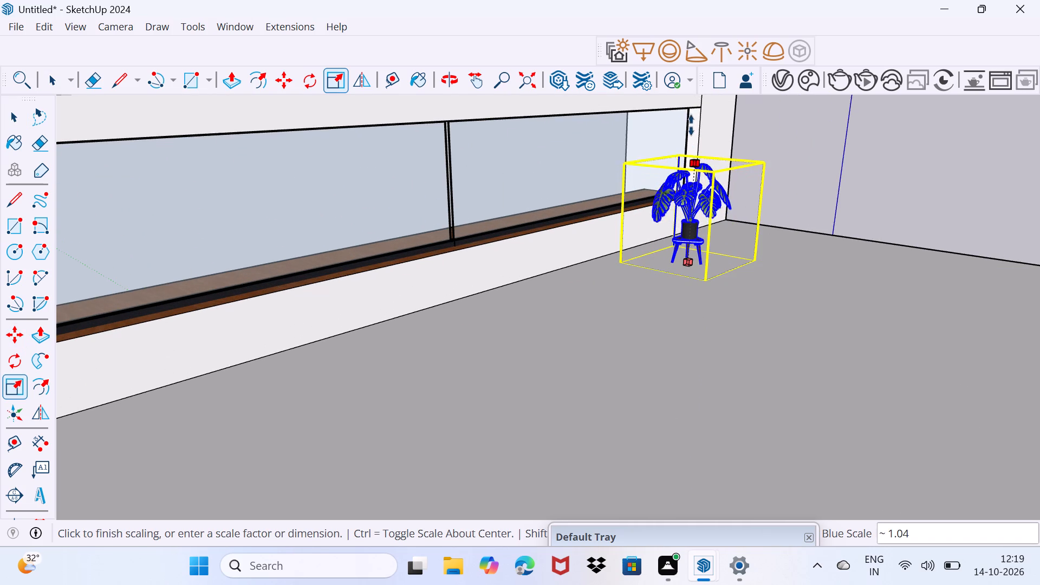
pyautogui.moveTo(691, 123); pyautogui.dragTo(680, 201, button='middle')
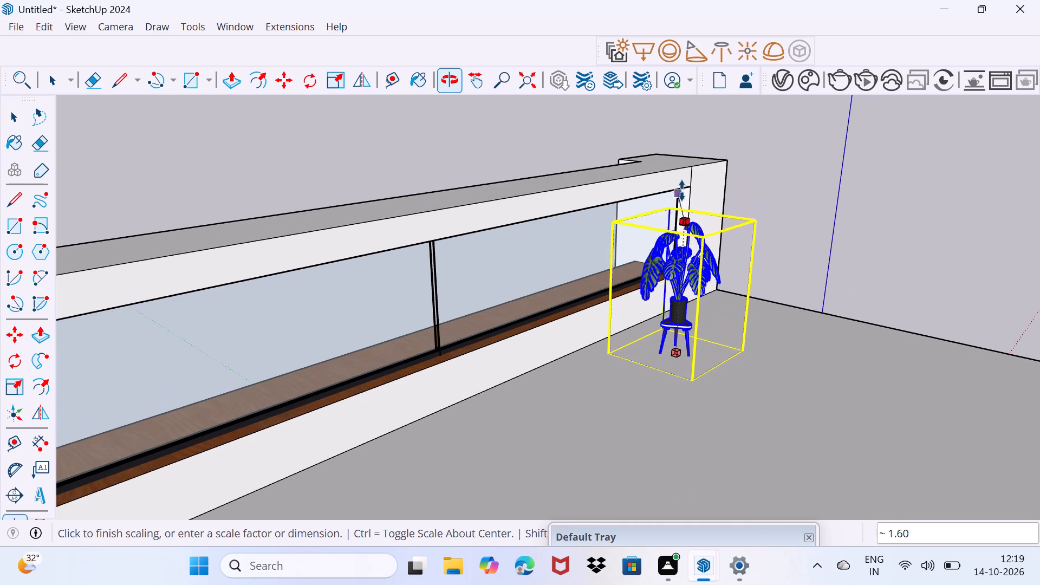
pyautogui.click(683, 176)
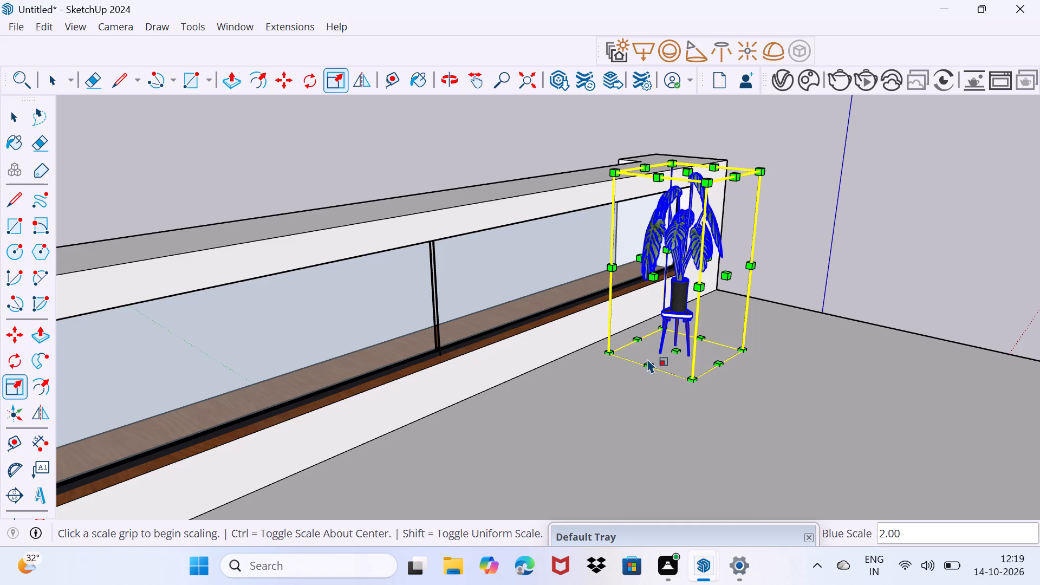
pyautogui.moveTo(646, 363); pyautogui.dragTo(603, 382)
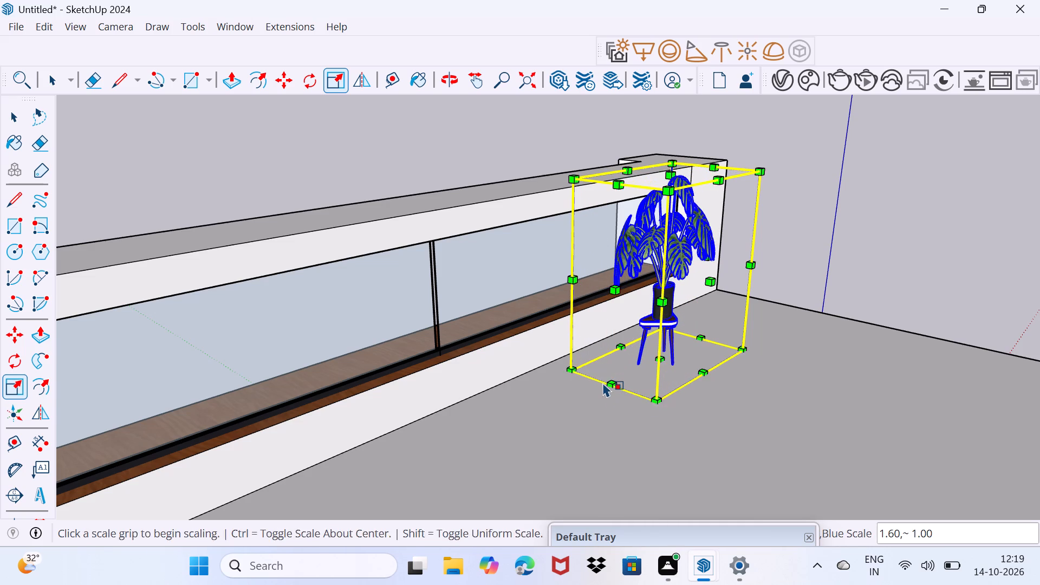
pyautogui.press('space')
pyautogui.moveTo(571, 465); pyautogui.dragTo(600, 443)
# Scale the original terrace plant beside the glazed opening up in height by 1.50, and stretch it further upward.
pyautogui.scroll(-7, 578, 425)
pyautogui.moveTo(506, 435); pyautogui.dragTo(514, 418, button='middle')
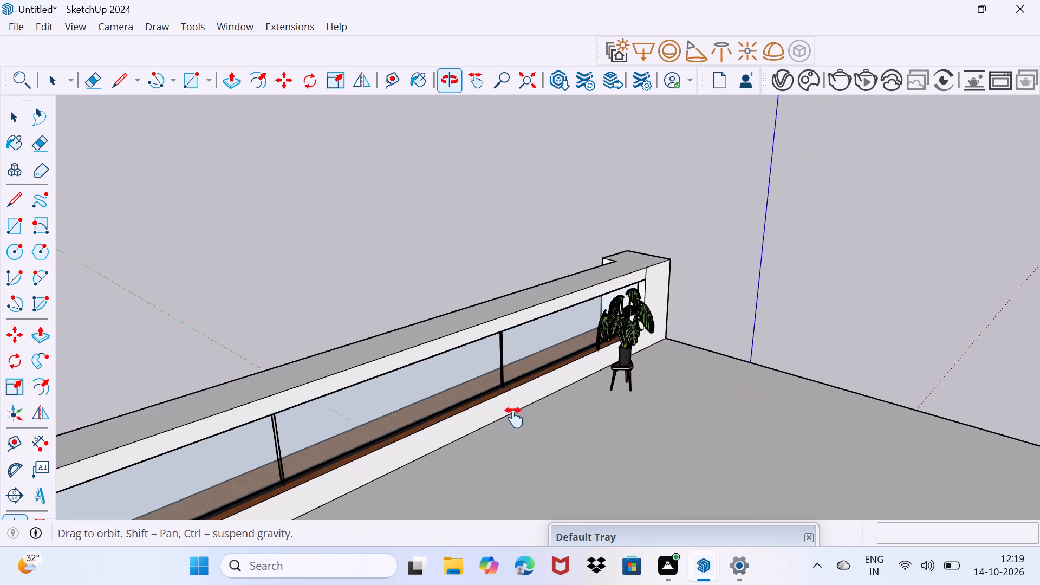
pyautogui.moveTo(514, 418); pyautogui.dragTo(745, 217, button='middle')
pyautogui.click(437, 285)
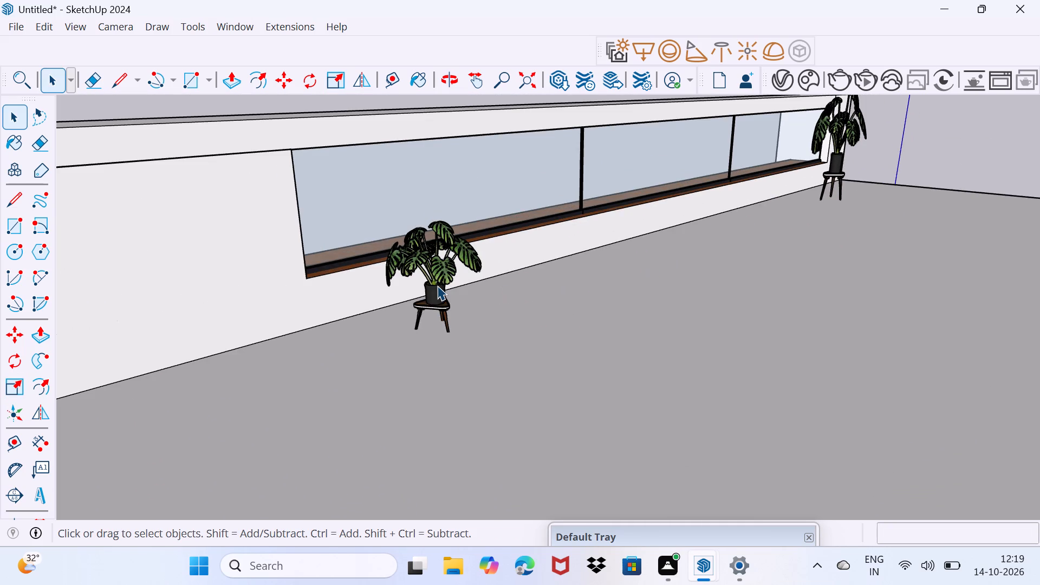
pyautogui.scroll(1, 437, 287)
pyautogui.press('s')
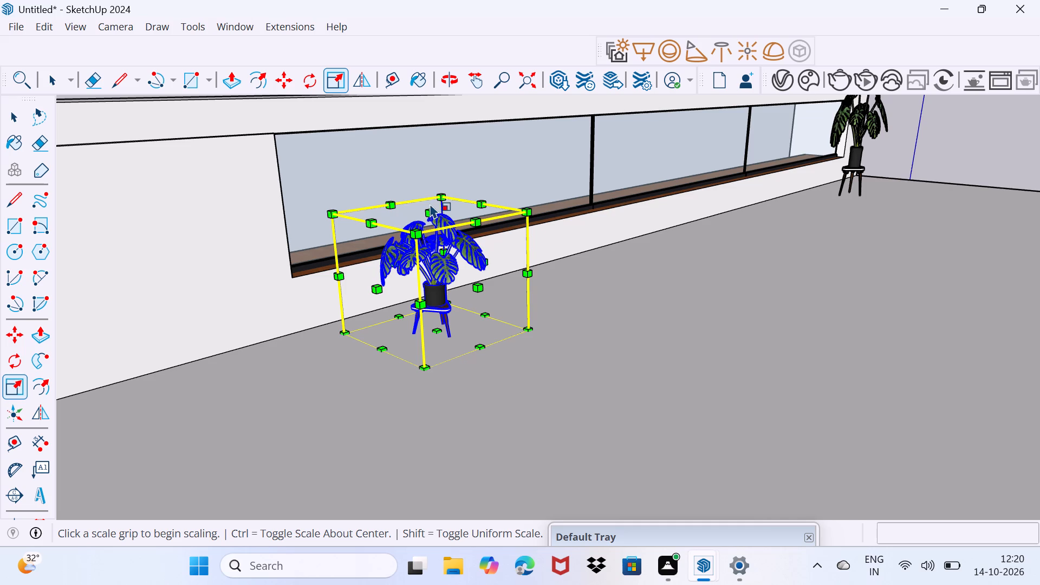
pyautogui.moveTo(428, 211); pyautogui.dragTo(416, 148)
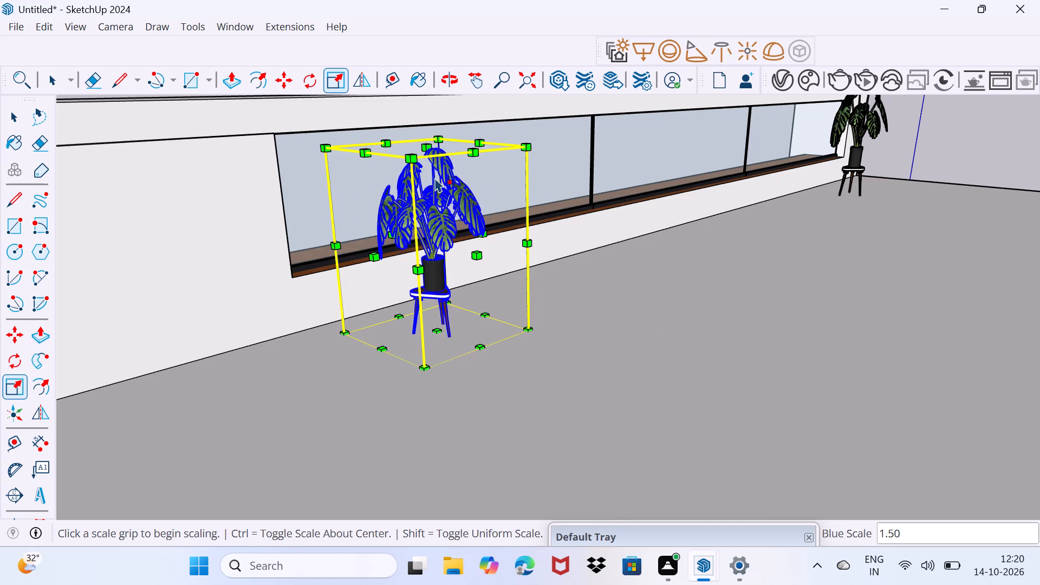
pyautogui.keyDown('shift'); pyautogui.moveTo(435, 178); pyautogui.dragTo(433, 268, button='middle'); pyautogui.keyUp('shift')
pyautogui.moveTo(421, 236); pyautogui.dragTo(426, 209)
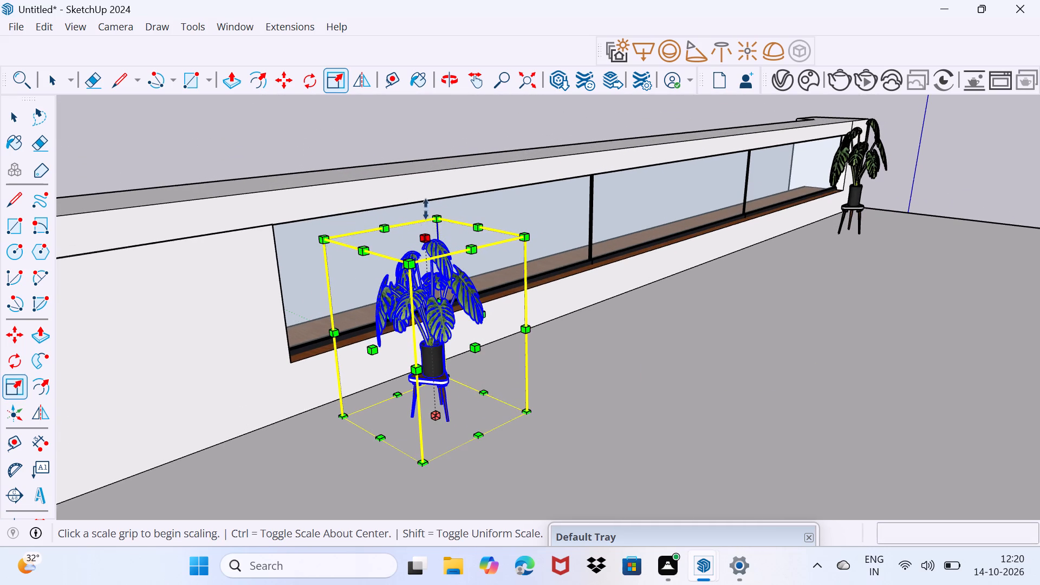
pyautogui.moveTo(426, 209); pyautogui.dragTo(426, 200)
pyautogui.moveTo(375, 433); pyautogui.dragTo(339, 448)
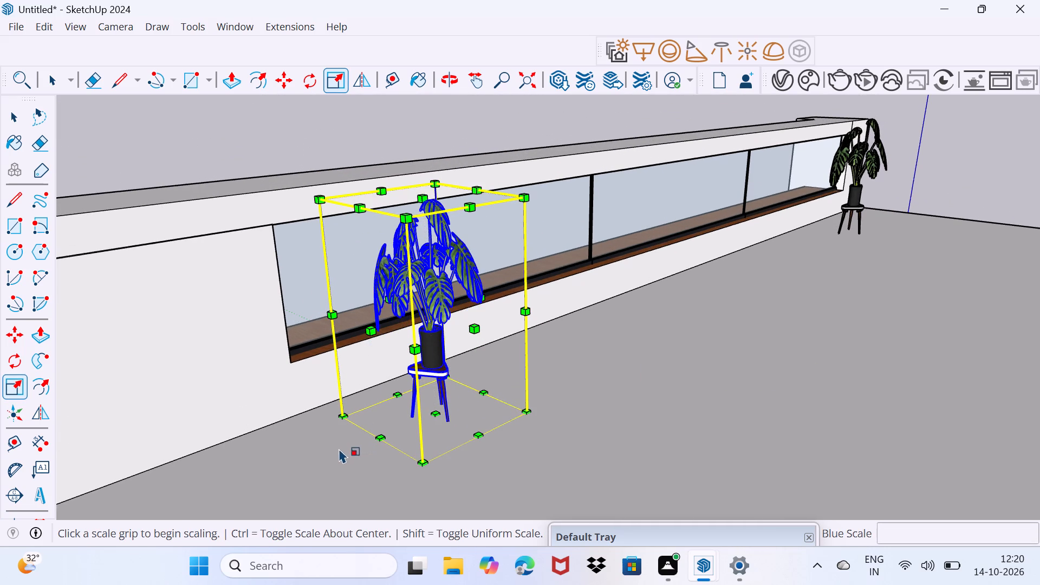
pyautogui.moveTo(339, 448); pyautogui.dragTo(326, 451)
pyautogui.moveTo(378, 435); pyautogui.dragTo(343, 451)
pyautogui.press('space')
pyautogui.moveTo(560, 467); pyautogui.dragTo(587, 450)
# Copy the roof floor's side edge nearest the wood-slatted opening 8" inward along the red axis.
pyautogui.scroll(-20, 586, 430)
pyautogui.moveTo(520, 458); pyautogui.dragTo(633, 446, button='middle')
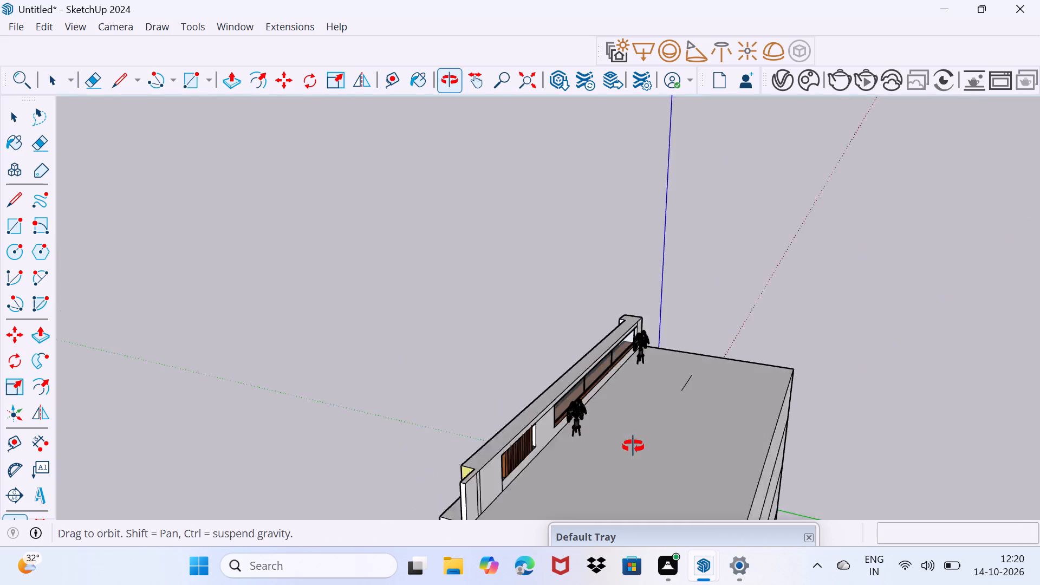
pyautogui.moveTo(633, 446); pyautogui.dragTo(433, 287, button='middle')
pyautogui.scroll(2, 437, 331)
pyautogui.moveTo(479, 321); pyautogui.dragTo(415, 362, button='middle')
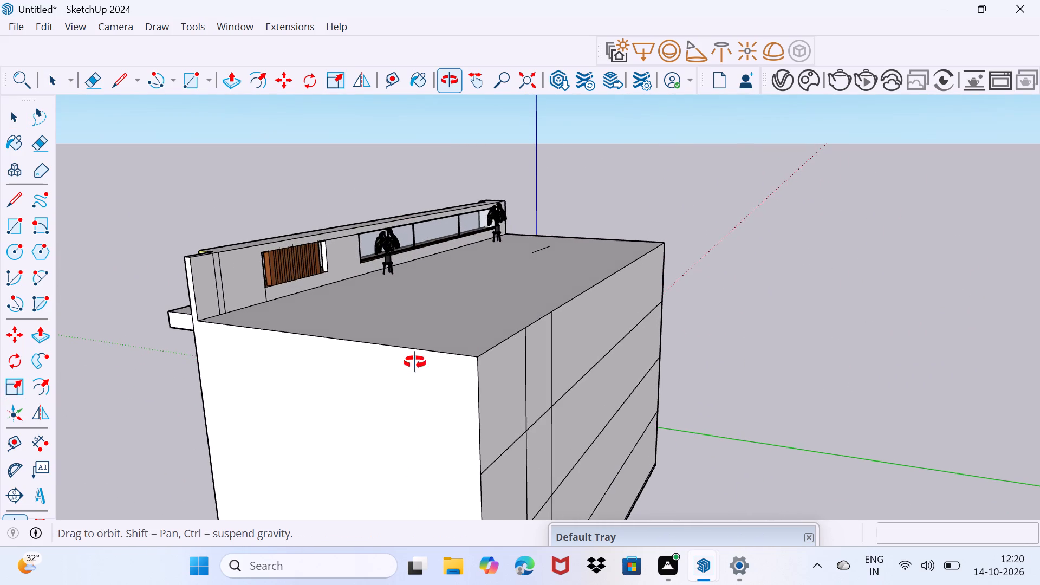
pyautogui.moveTo(415, 362); pyautogui.dragTo(274, 400, button='middle')
pyautogui.scroll(4, 207, 373)
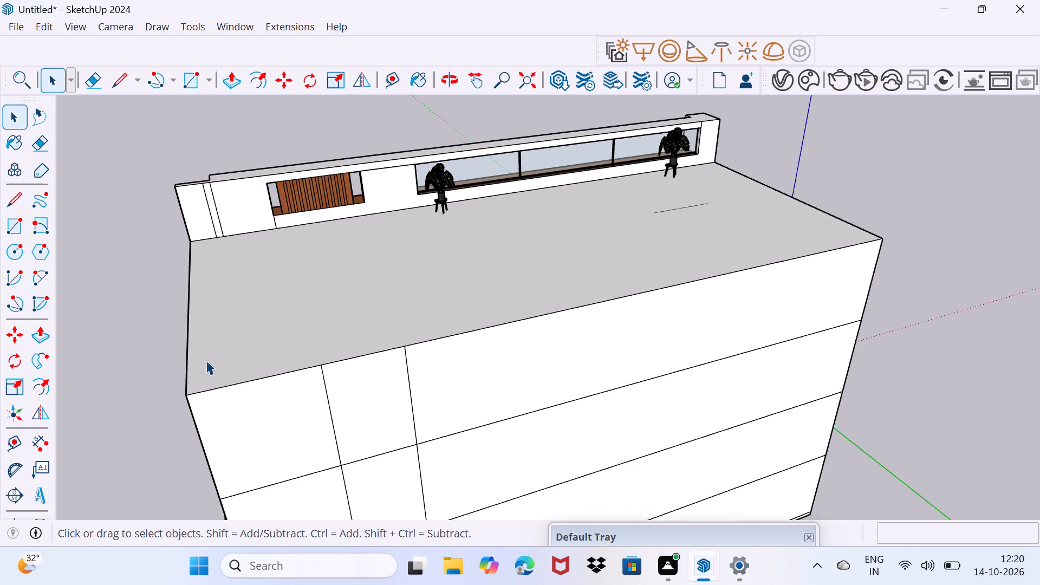
pyautogui.scroll(3, 206, 360)
pyautogui.press('m')
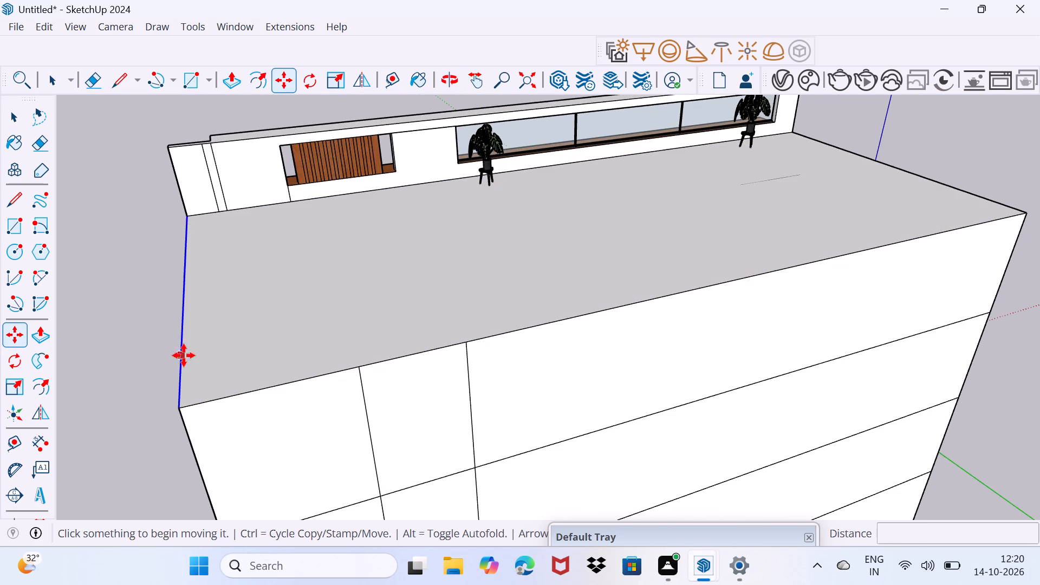
pyautogui.click(182, 357)
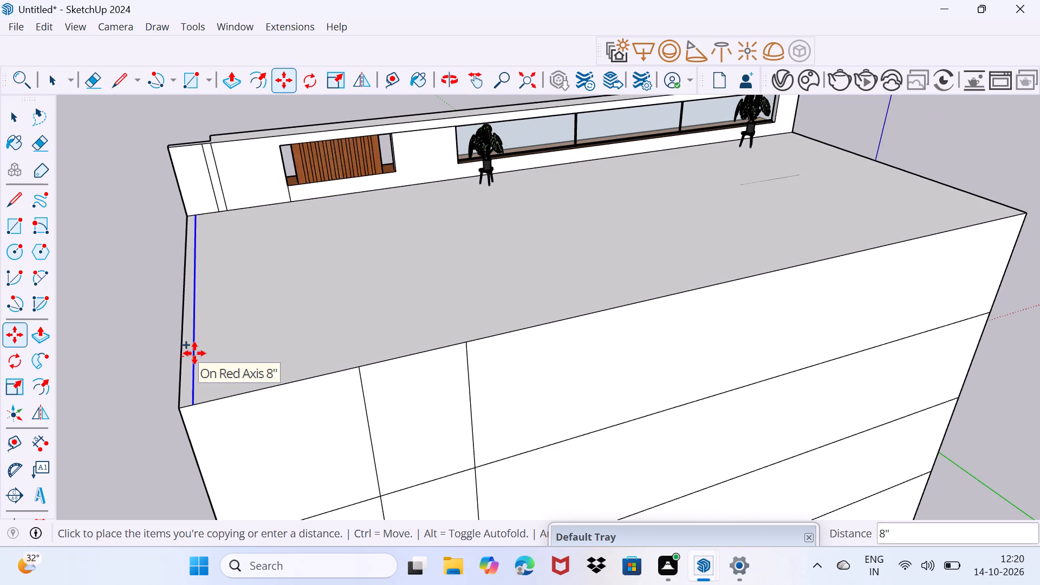
pyautogui.write('8"')
pyautogui.press('Return')
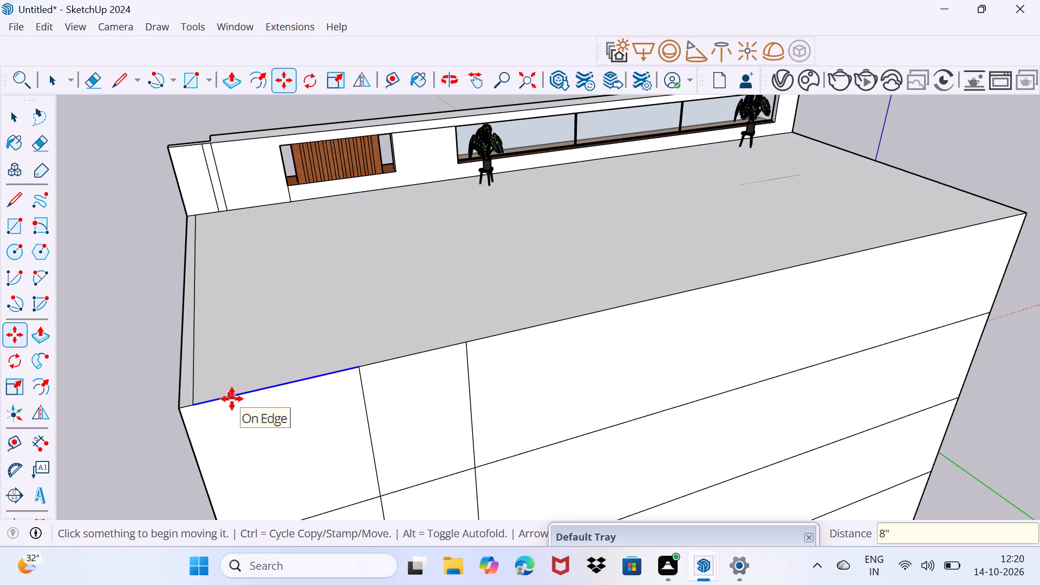
pyautogui.press('space')
# Erase the two vertical dividing edges on the top storey of the house's rear wall.
pyautogui.scroll(1, 375, 438)
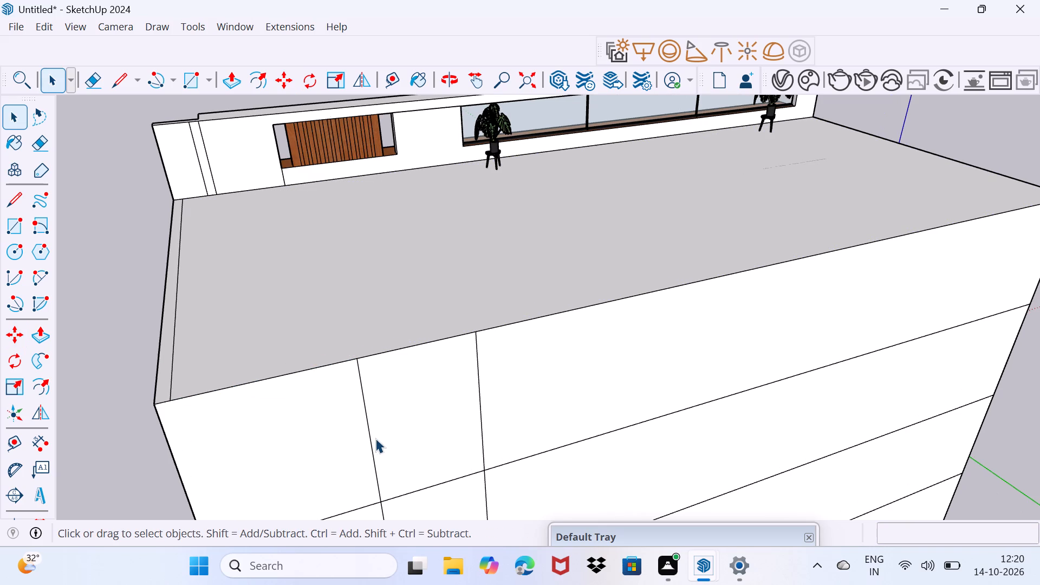
pyautogui.press('e')
pyautogui.moveTo(369, 438); pyautogui.dragTo(360, 440)
pyautogui.moveTo(490, 418); pyautogui.dragTo(424, 428)
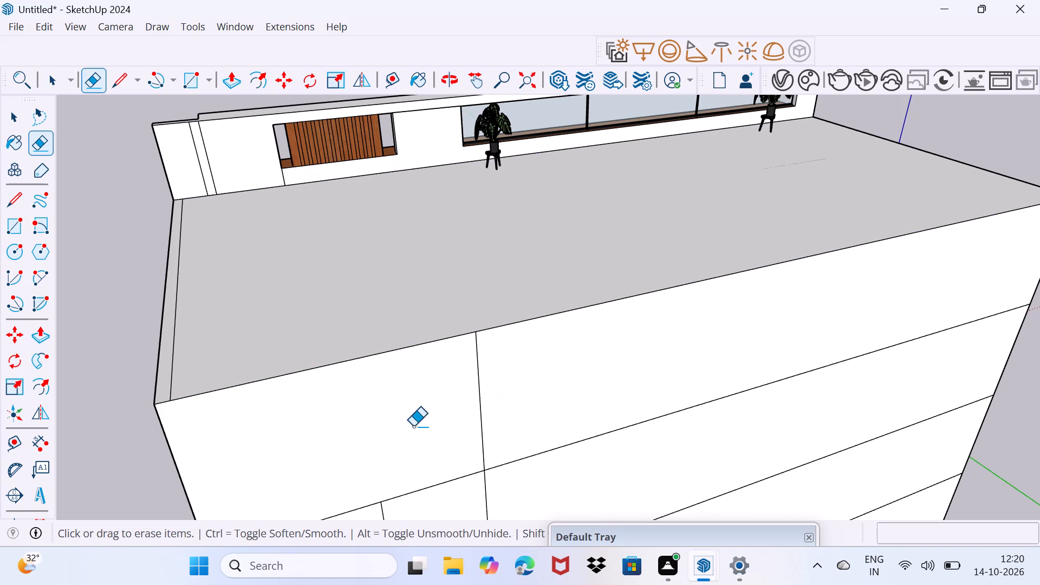
pyautogui.press('space')
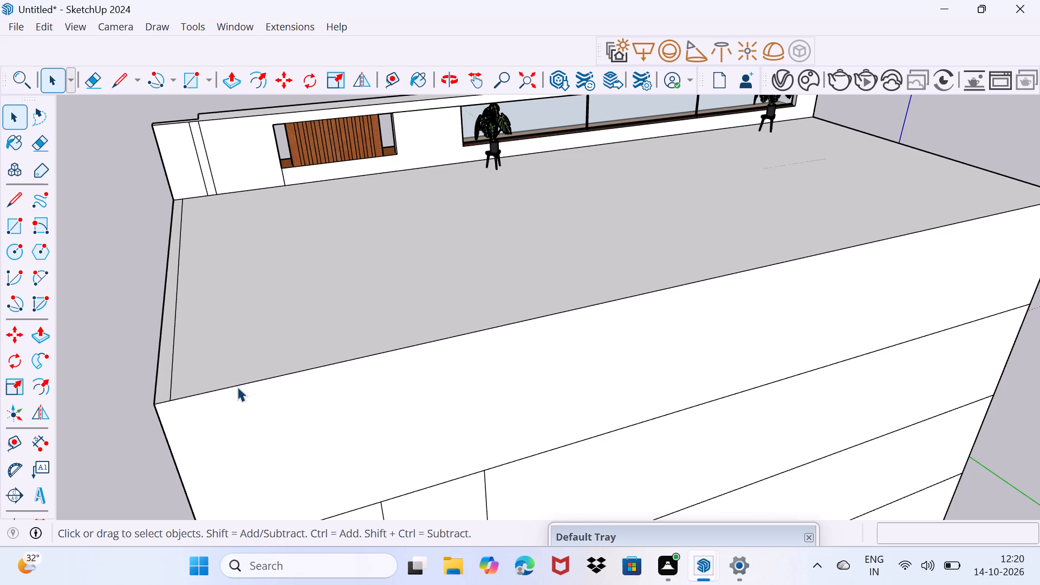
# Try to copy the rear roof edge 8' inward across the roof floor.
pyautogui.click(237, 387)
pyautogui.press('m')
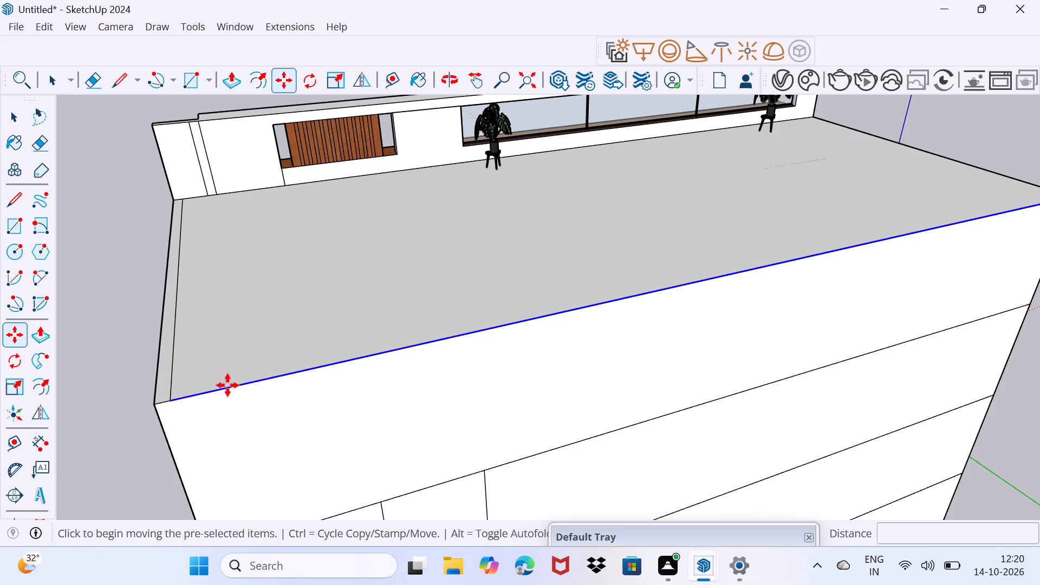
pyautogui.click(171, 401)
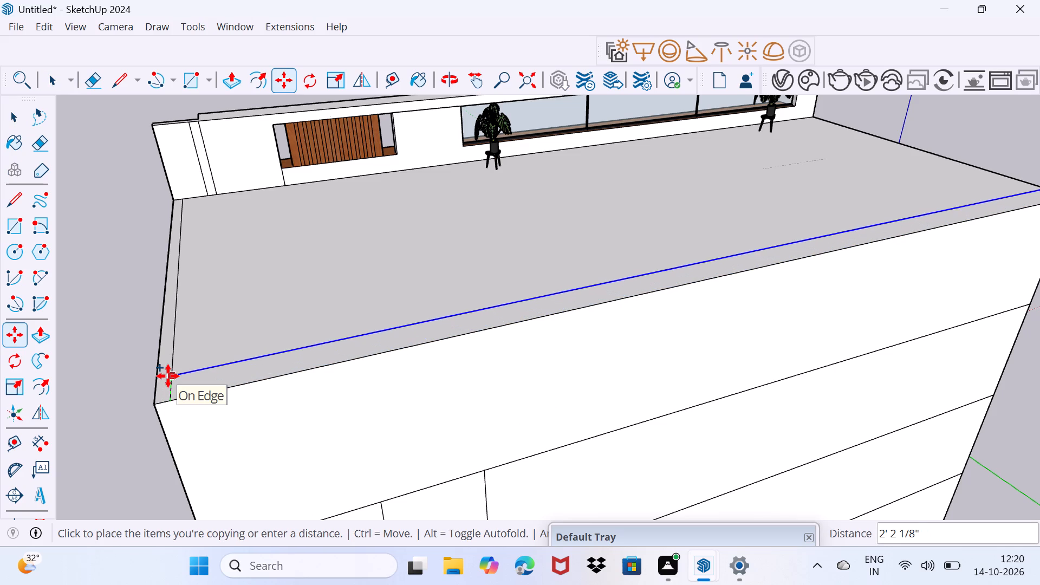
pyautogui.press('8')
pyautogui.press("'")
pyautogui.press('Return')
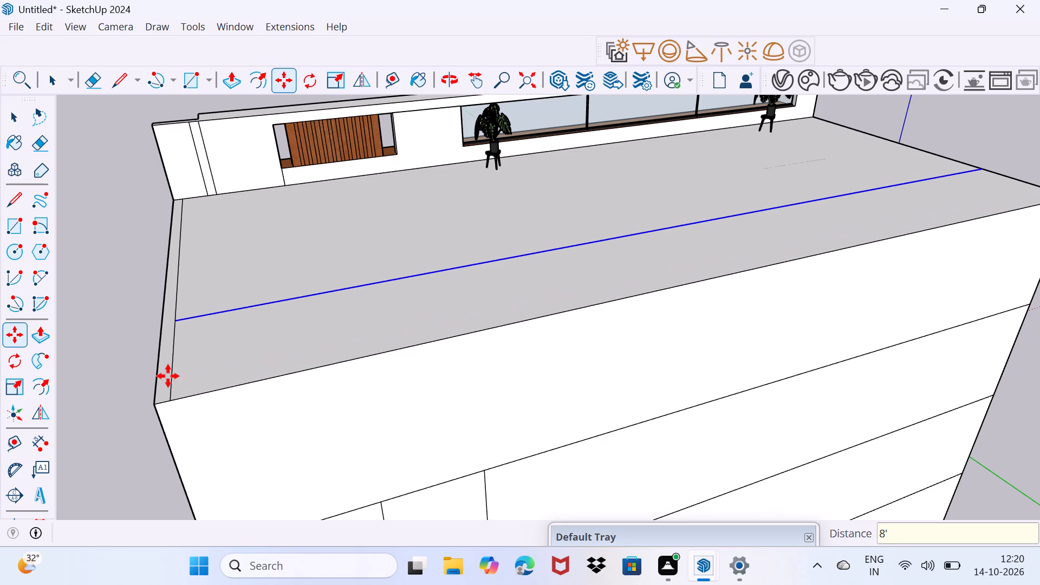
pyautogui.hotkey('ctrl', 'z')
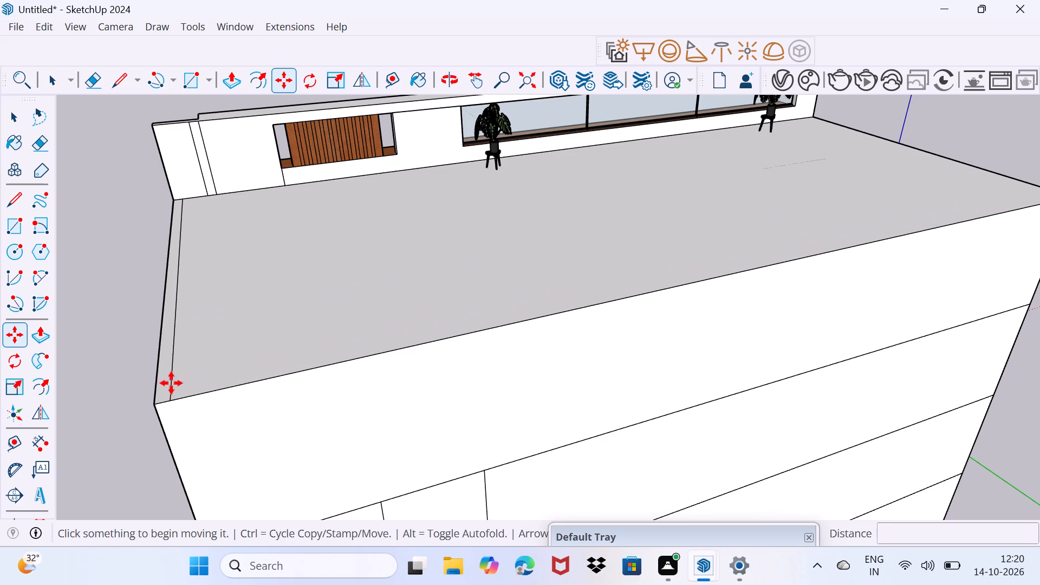
# Copy the rear roof edge about 1' 5" inward and erase the leftover line segment at the corner.
pyautogui.click(196, 396)
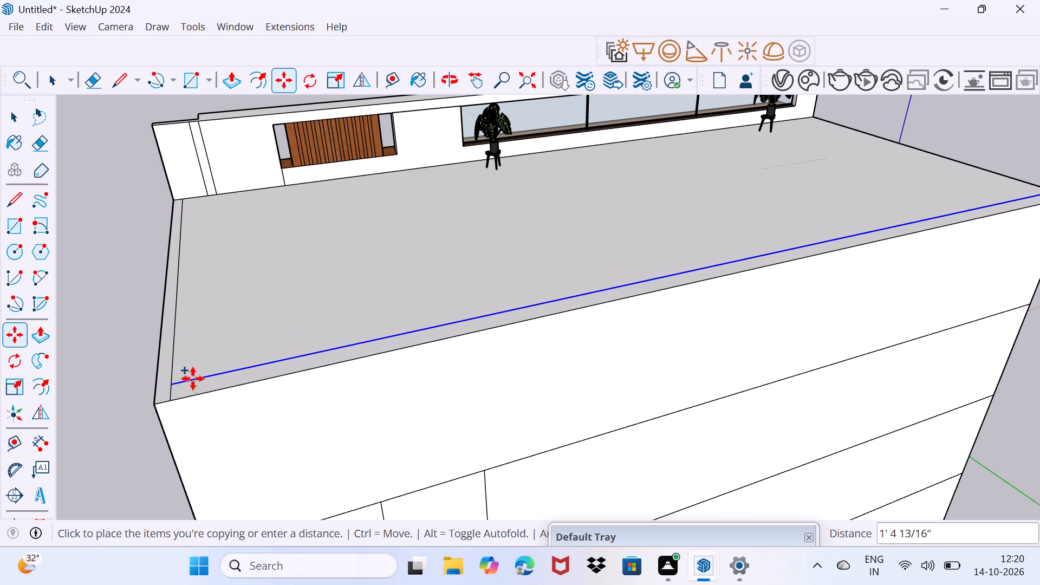
pyautogui.click(192, 378)
pyautogui.press('space')
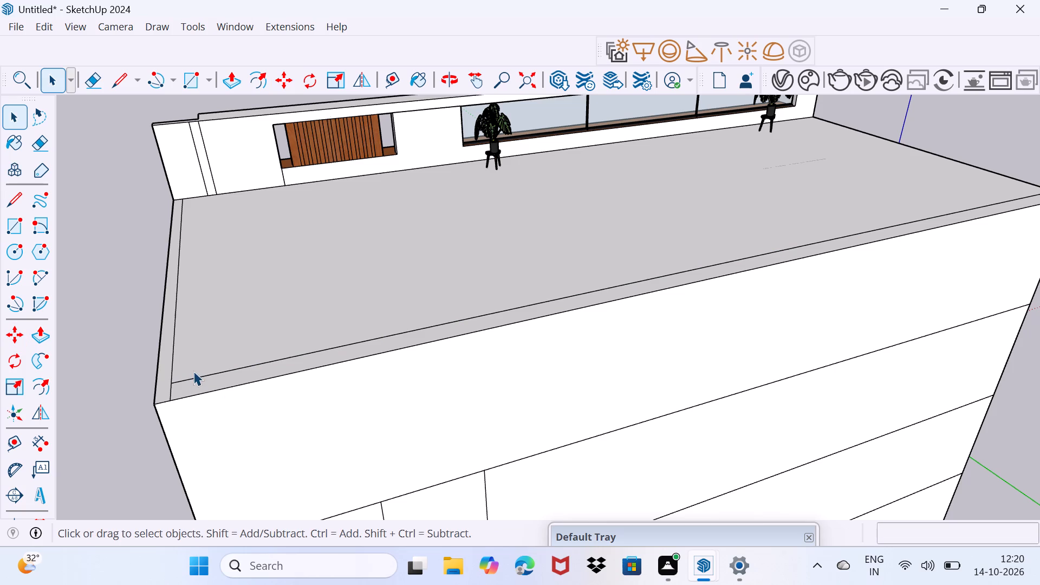
pyautogui.moveTo(193, 371); pyautogui.dragTo(211, 345)
pyautogui.scroll(4, 191, 379)
pyautogui.press('e')
pyautogui.click(164, 395)
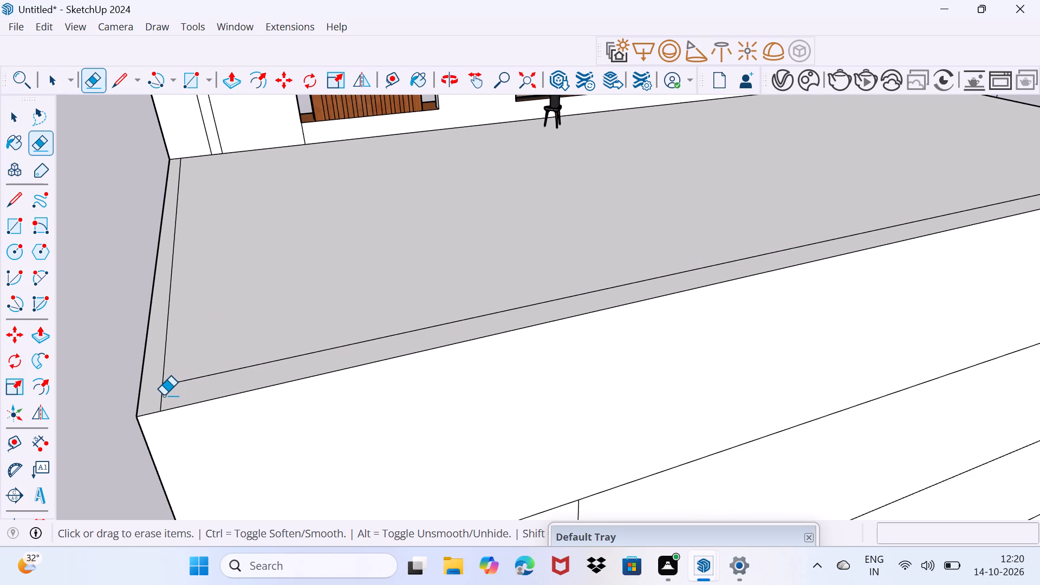
# Draw an inset line about 27' 10" long beside the opposite roof edge to the front parapet, erasing the leftover segment at the rear corner.
pyautogui.scroll(-13, 173, 389)
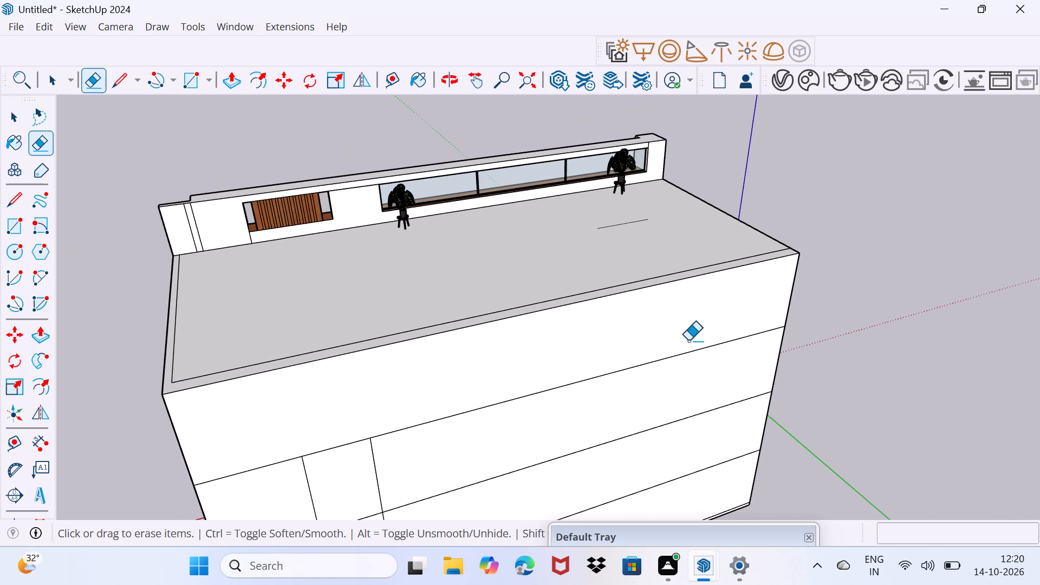
pyautogui.moveTo(705, 233); pyautogui.dragTo(240, 266, button='middle')
pyautogui.scroll(3, 409, 332)
pyautogui.press('space')
pyautogui.scroll(1, 394, 314)
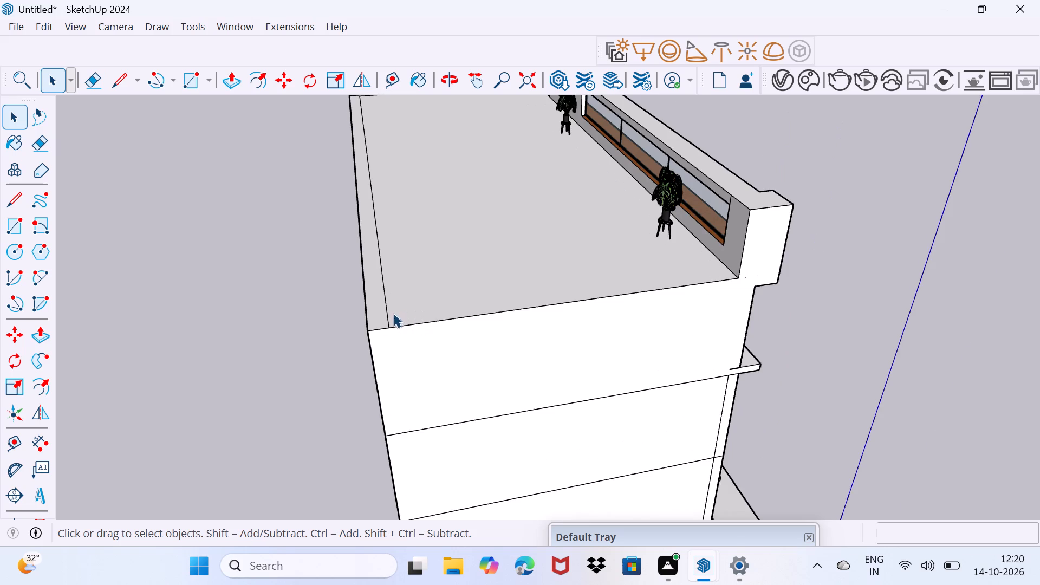
pyautogui.scroll(1, 393, 313)
pyautogui.moveTo(408, 310); pyautogui.dragTo(395, 333, button='middle')
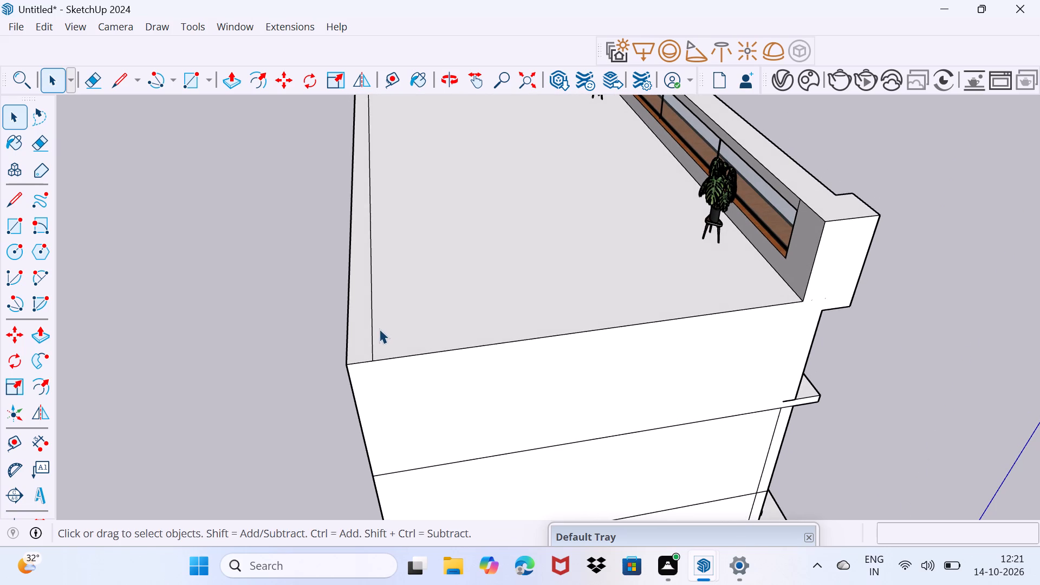
pyautogui.press('l')
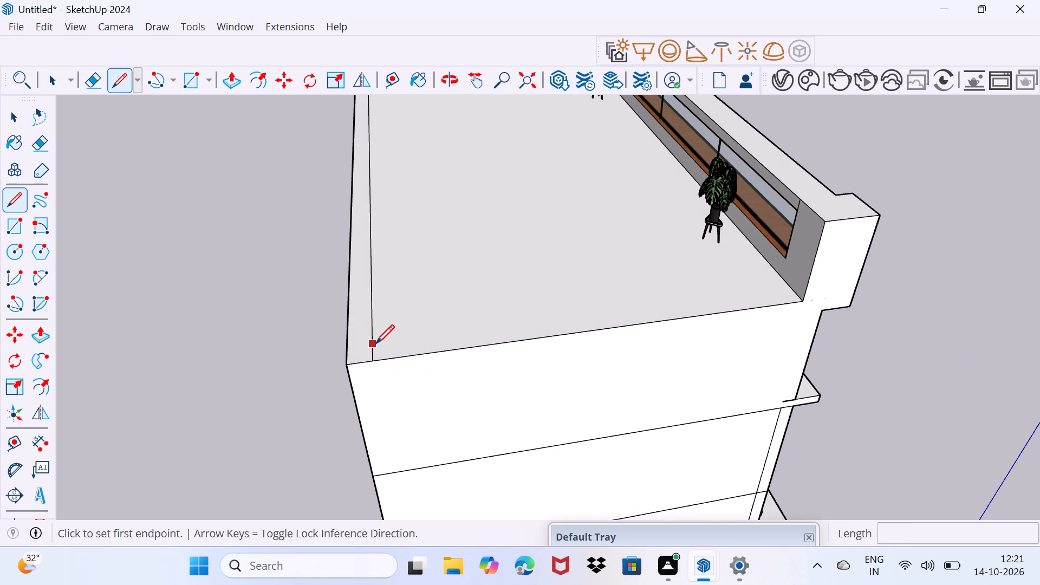
pyautogui.click(375, 341)
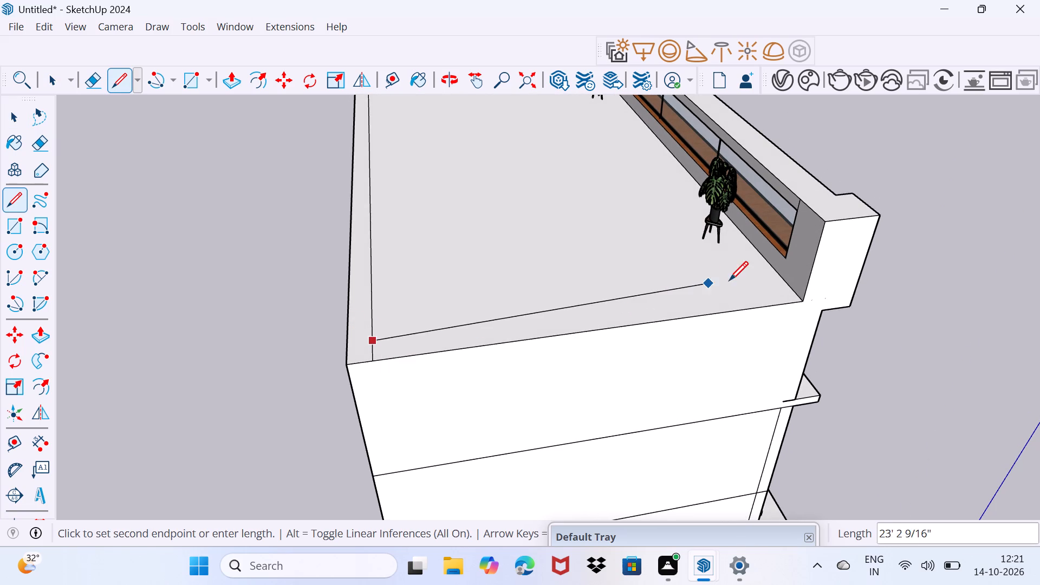
pyautogui.click(786, 283)
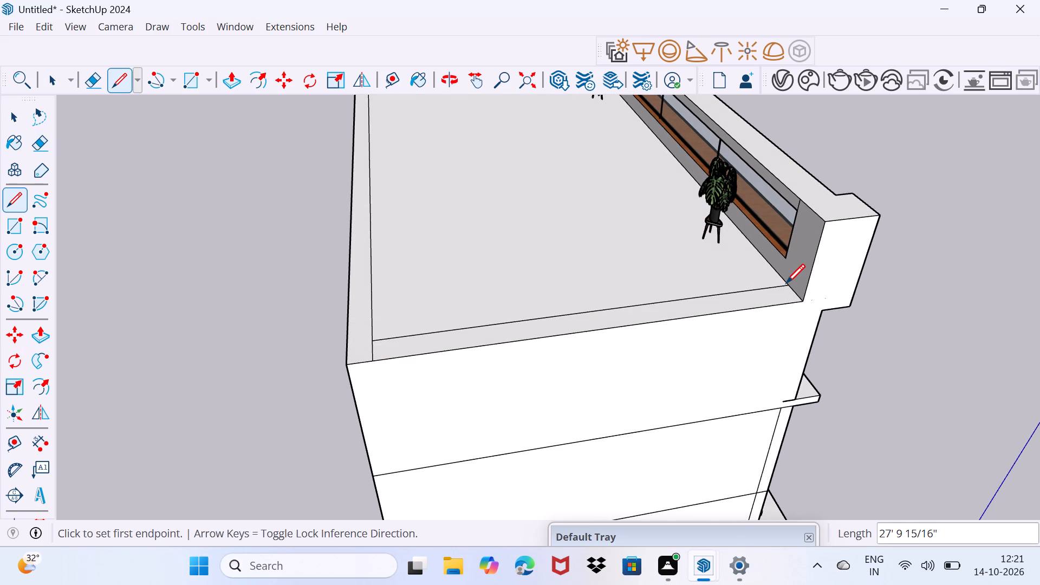
pyautogui.press('space')
pyautogui.scroll(3, 376, 357)
pyautogui.press('e')
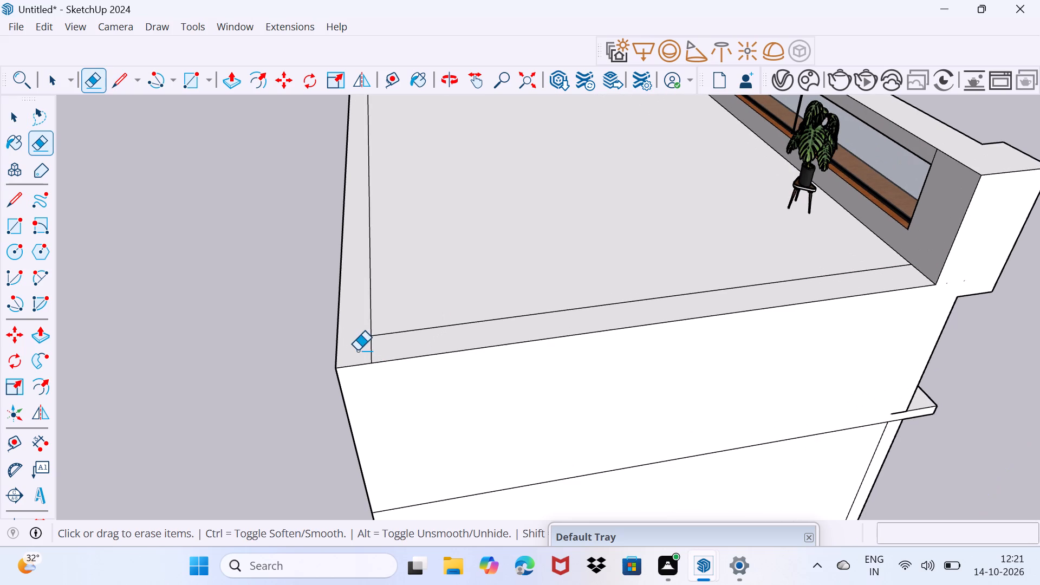
pyautogui.moveTo(372, 351); pyautogui.dragTo(362, 349)
pyautogui.press('space')
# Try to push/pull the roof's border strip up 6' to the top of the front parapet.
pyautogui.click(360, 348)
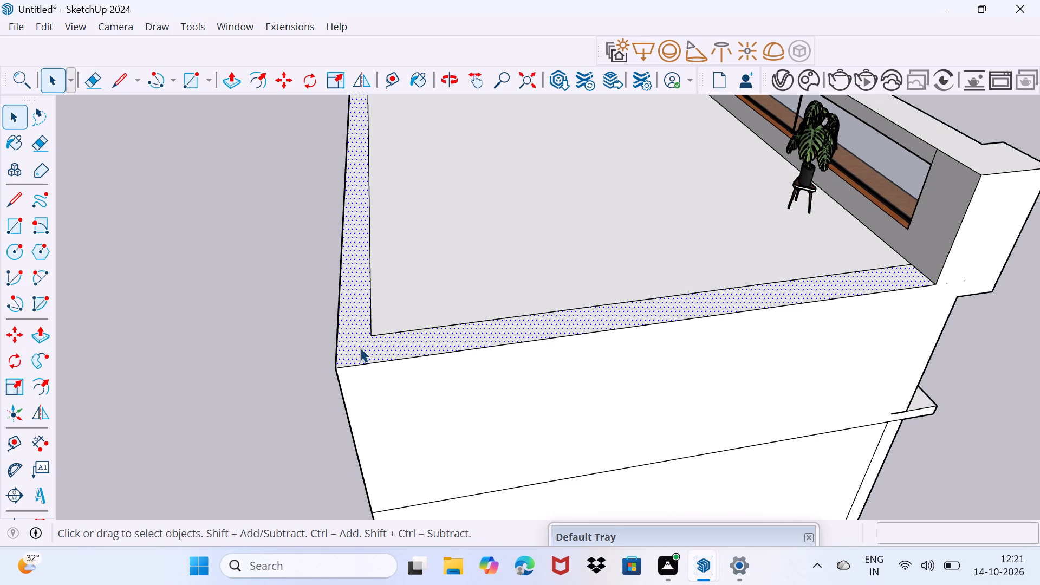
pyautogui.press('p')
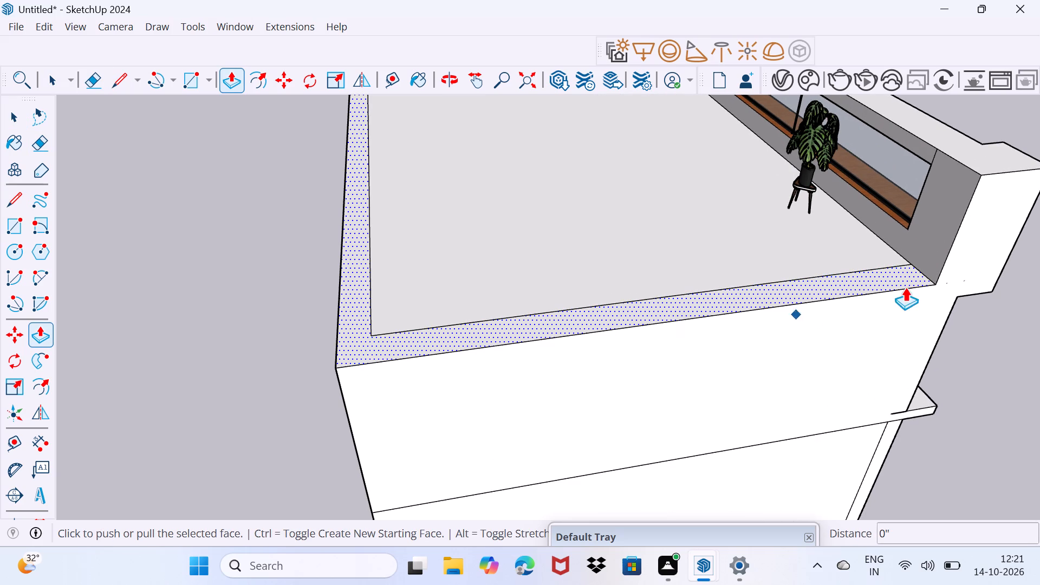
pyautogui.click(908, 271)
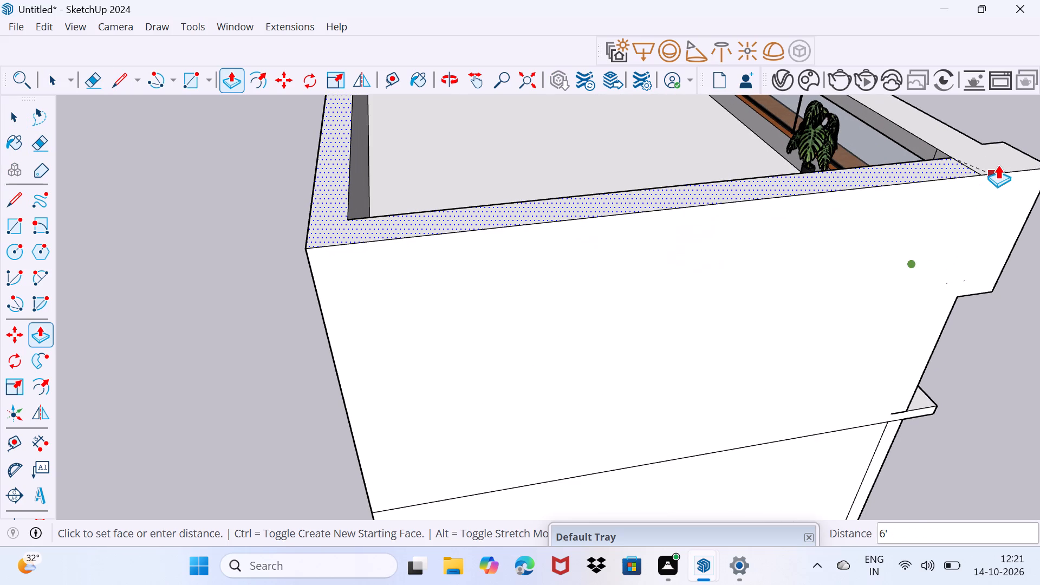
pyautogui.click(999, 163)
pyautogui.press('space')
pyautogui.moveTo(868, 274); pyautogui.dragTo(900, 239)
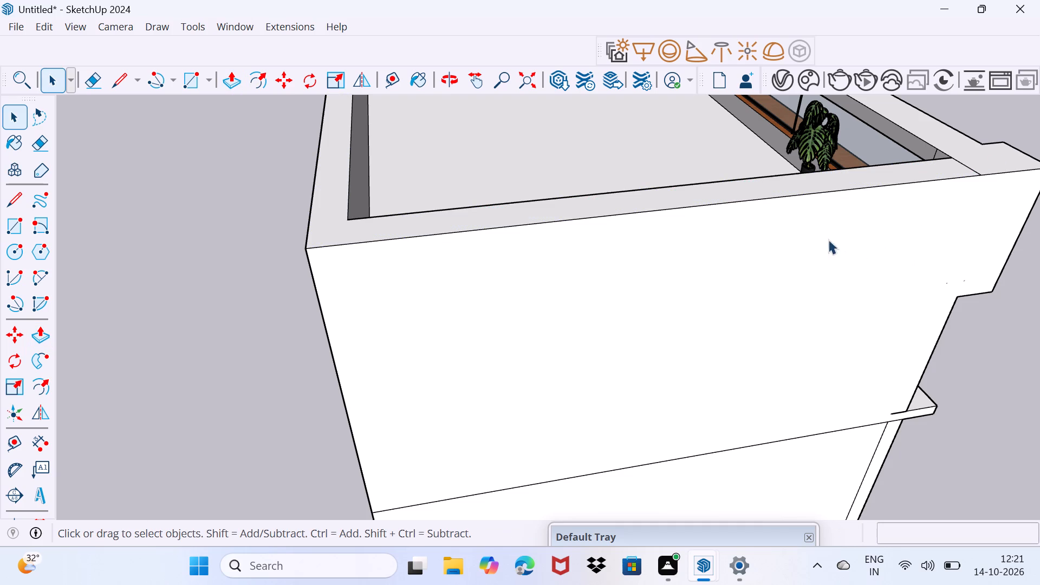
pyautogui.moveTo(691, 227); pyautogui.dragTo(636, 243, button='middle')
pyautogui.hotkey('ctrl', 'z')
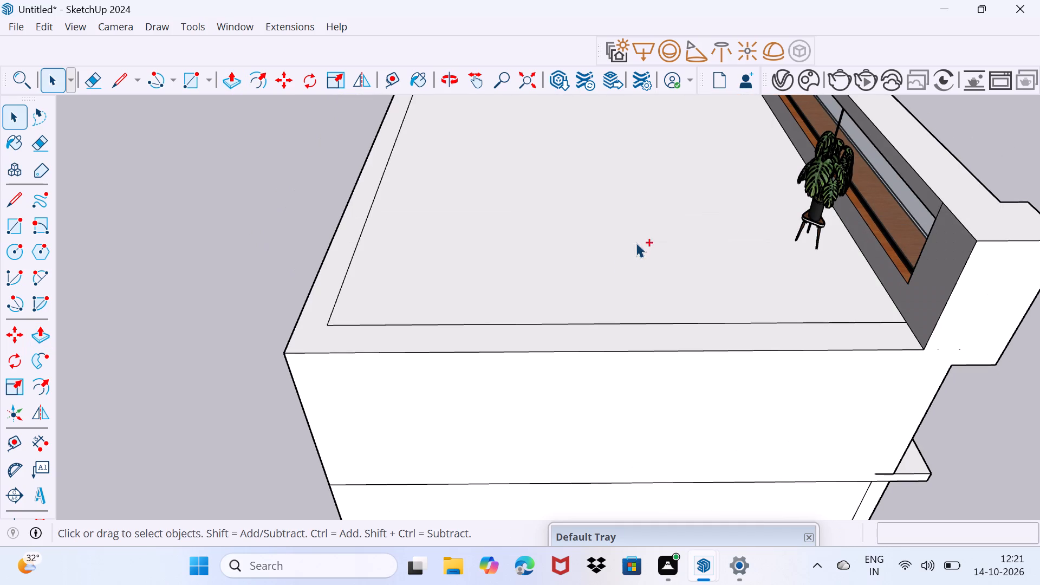
# Push/pull the roof's border strip up 6' to match the top of the front parapet.
pyautogui.click(610, 337)
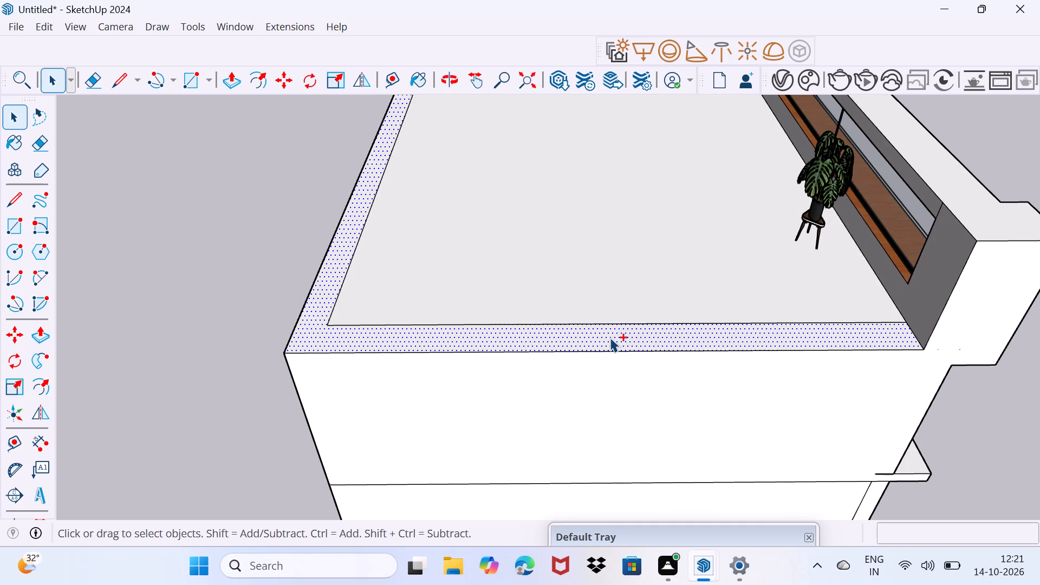
pyautogui.click(610, 337)
pyautogui.press('p')
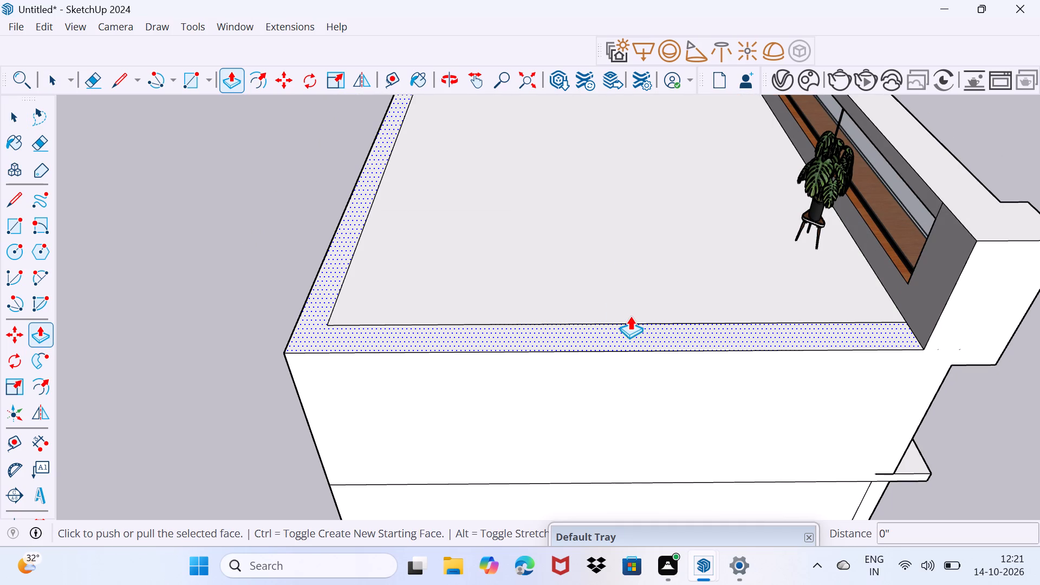
pyautogui.click(603, 337)
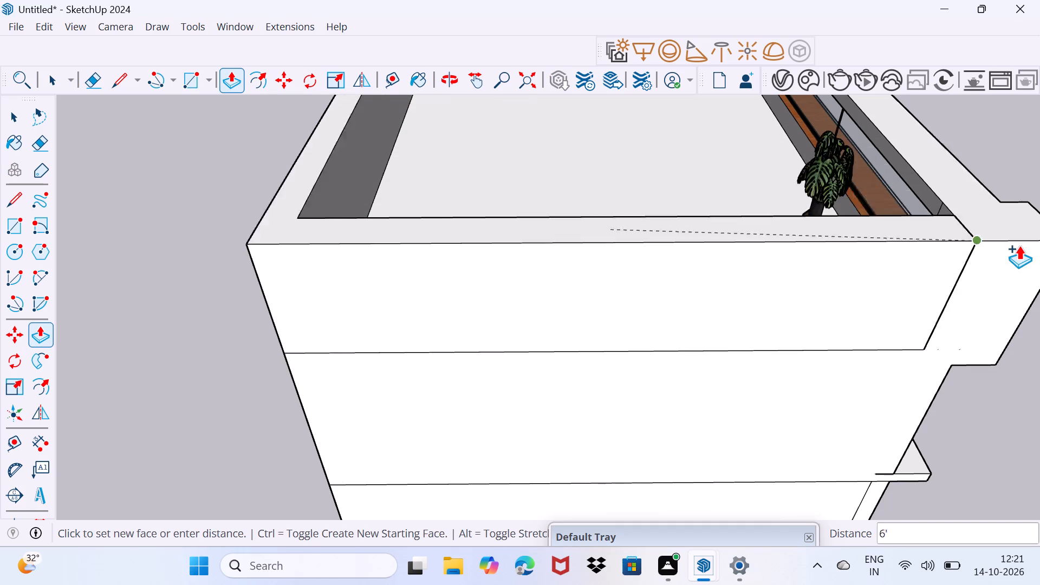
pyautogui.click(1006, 241)
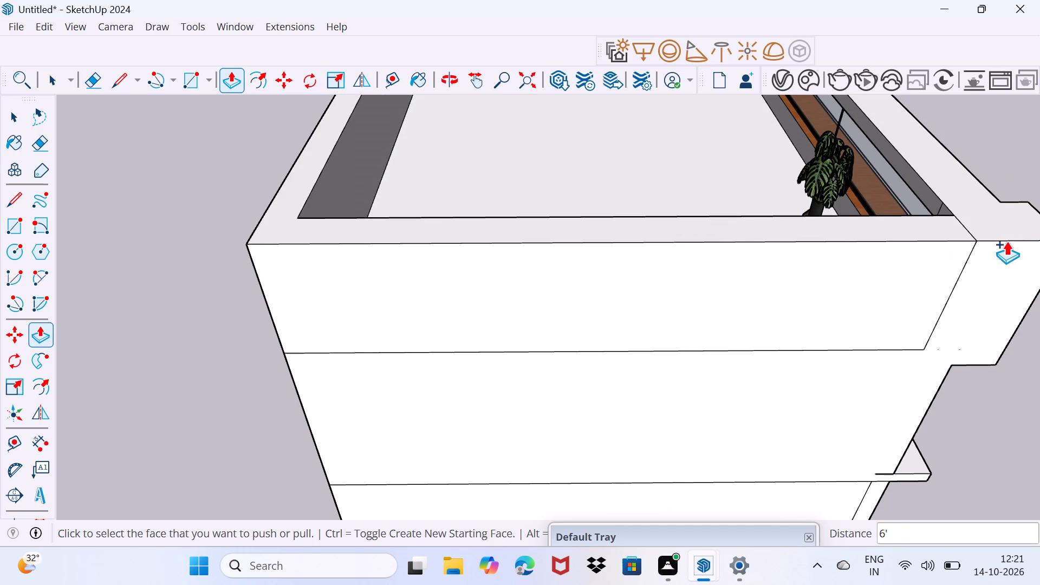
pyautogui.press('space')
pyautogui.moveTo(908, 315); pyautogui.dragTo(940, 285)
# Examine the raised roof parapet and the building's whole front facade.
pyautogui.moveTo(972, 274); pyautogui.dragTo(526, 191, button='middle')
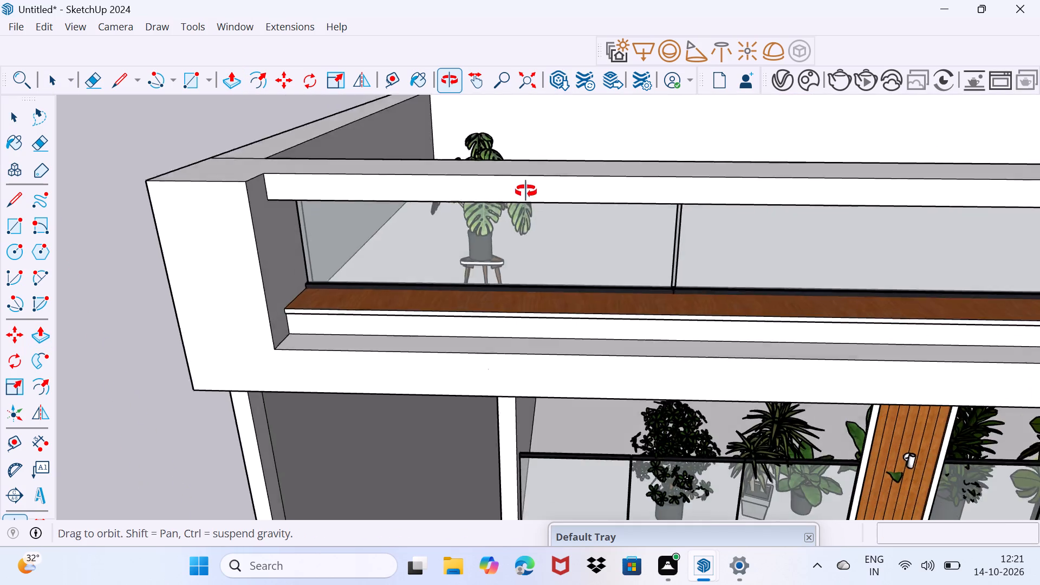
pyautogui.moveTo(526, 191); pyautogui.dragTo(545, 214, button='middle')
pyautogui.scroll(-18, 547, 216)
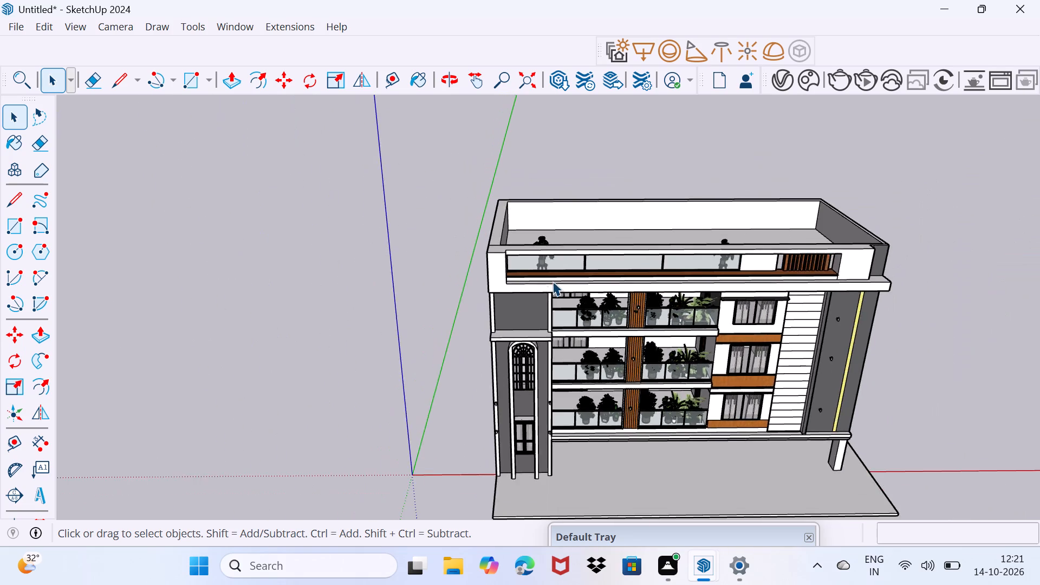
pyautogui.scroll(-3, 552, 281)
pyautogui.moveTo(582, 397); pyautogui.dragTo(601, 310, button='middle')
pyautogui.scroll(4, 594, 387)
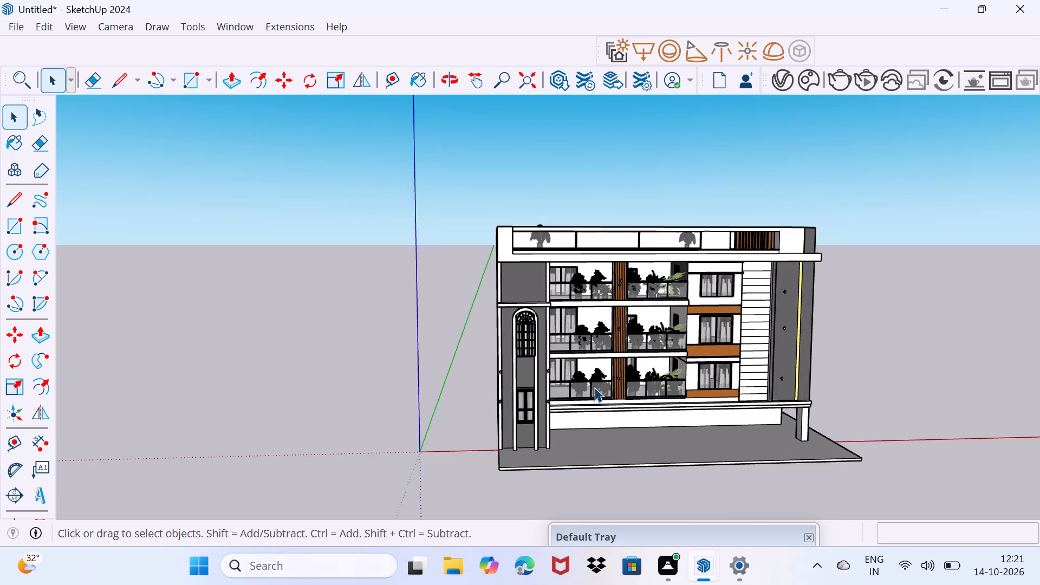
pyautogui.keyDown('shift'); pyautogui.moveTo(569, 422); pyautogui.dragTo(503, 324, button='middle'); pyautogui.keyUp('shift')
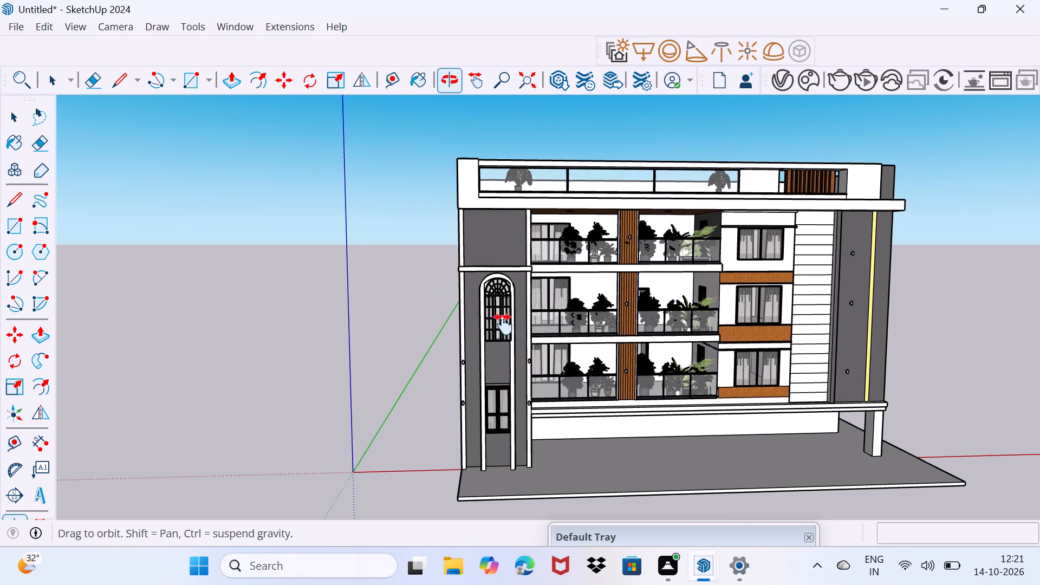
pyautogui.keyDown('shift'); pyautogui.moveTo(503, 324); pyautogui.dragTo(493, 308, button='middle'); pyautogui.keyUp('shift')
# Place a guide 4' up from the base along the inner front edge of the outer corner column.
pyautogui.scroll(4, 517, 344)
pyautogui.moveTo(517, 340); pyautogui.dragTo(524, 303, button='middle')
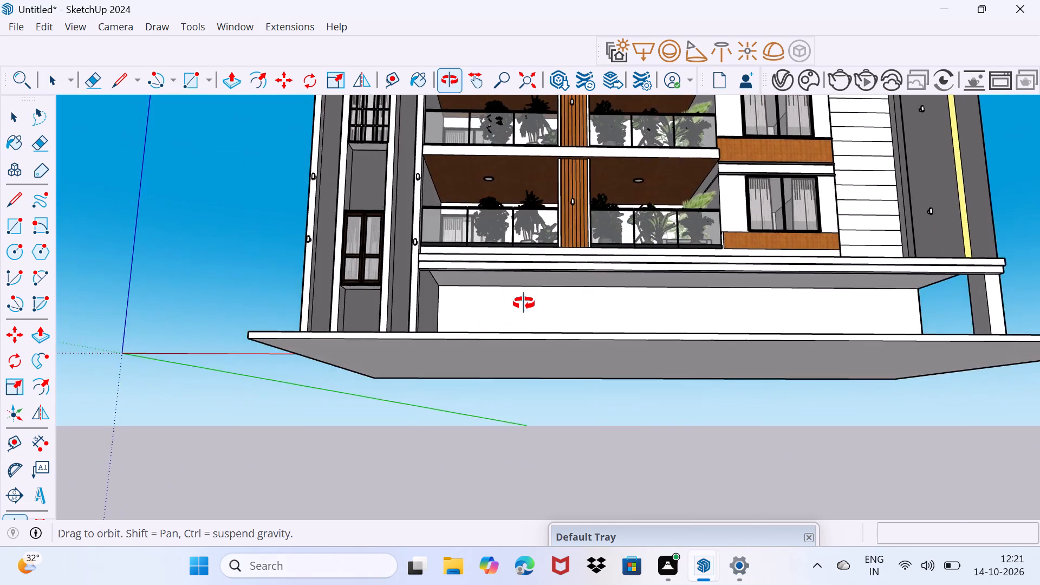
pyautogui.moveTo(524, 303); pyautogui.dragTo(586, 333, button='middle')
pyautogui.scroll(3, 373, 365)
pyautogui.moveTo(335, 394); pyautogui.dragTo(342, 402, button='middle')
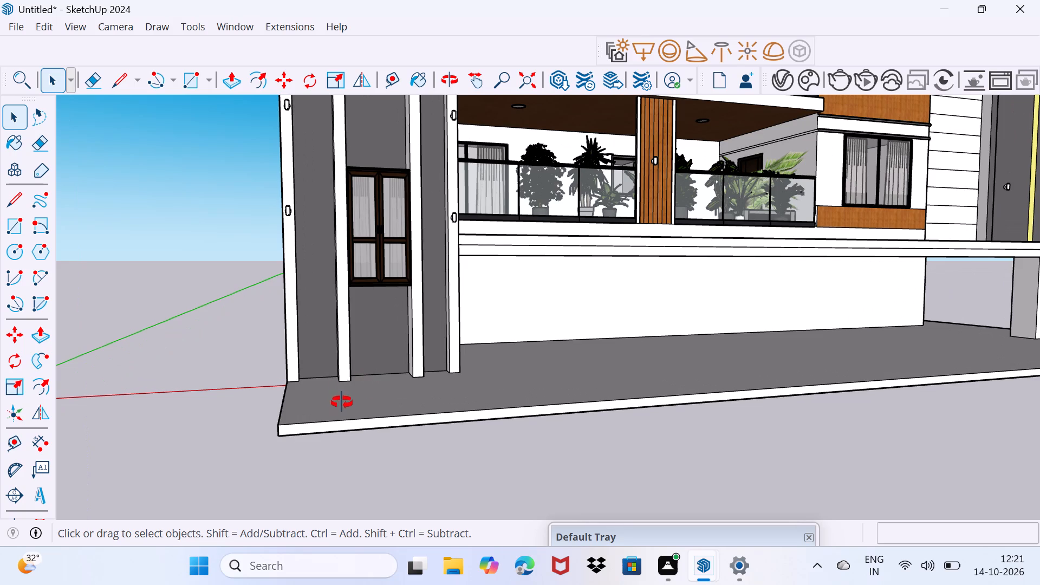
pyautogui.moveTo(342, 402); pyautogui.dragTo(415, 411, button='middle')
pyautogui.scroll(5, 370, 419)
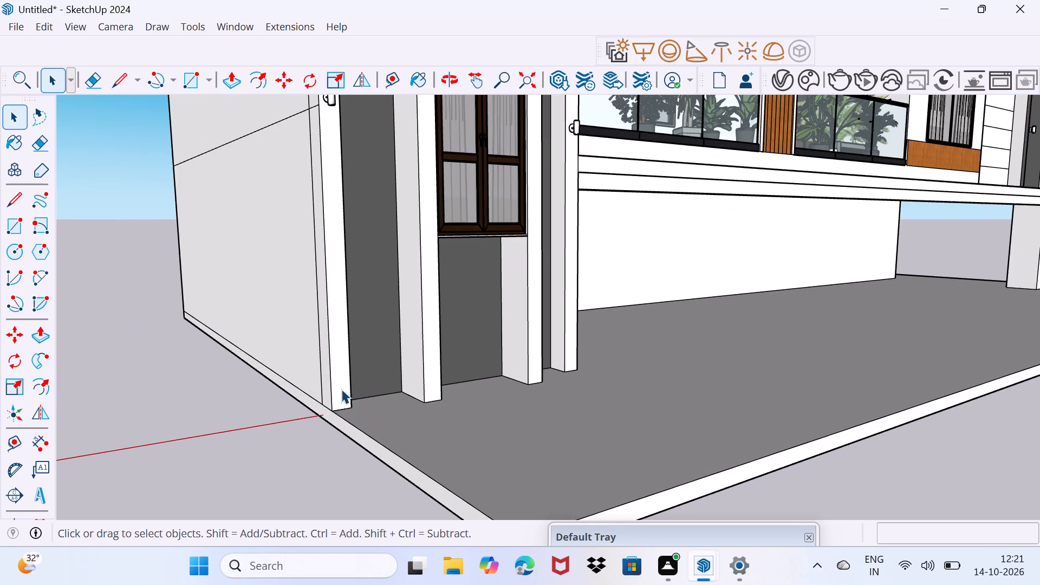
pyautogui.moveTo(341, 388); pyautogui.dragTo(314, 396, button='middle')
pyautogui.press('l')
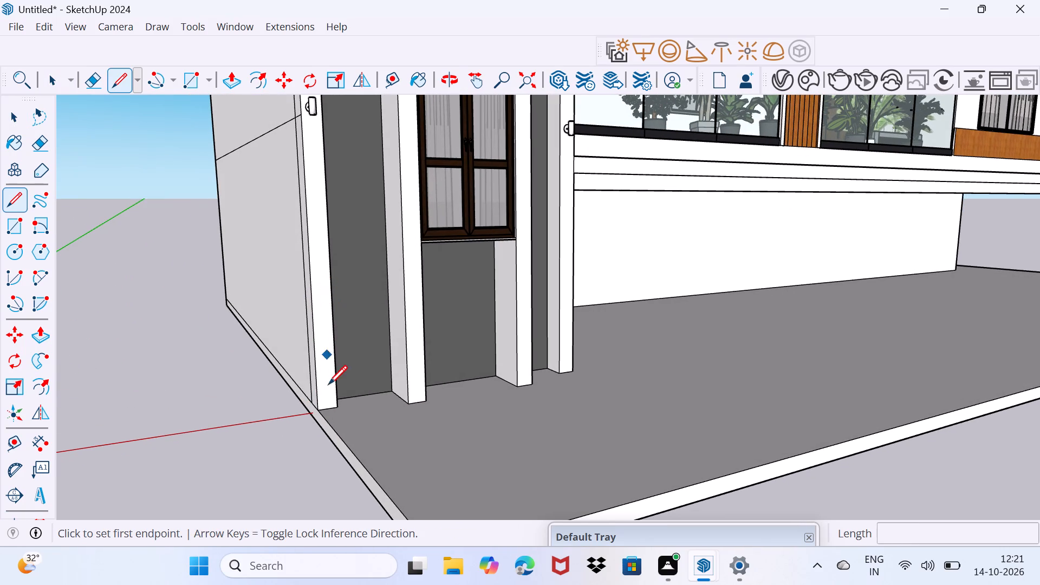
pyautogui.press('space')
pyautogui.write('T')
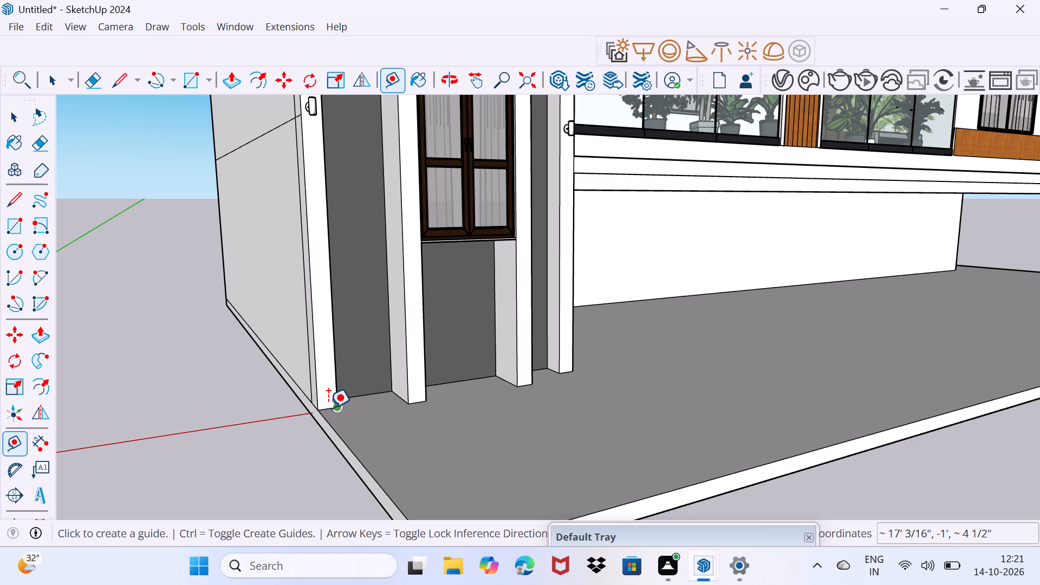
pyautogui.click(328, 408)
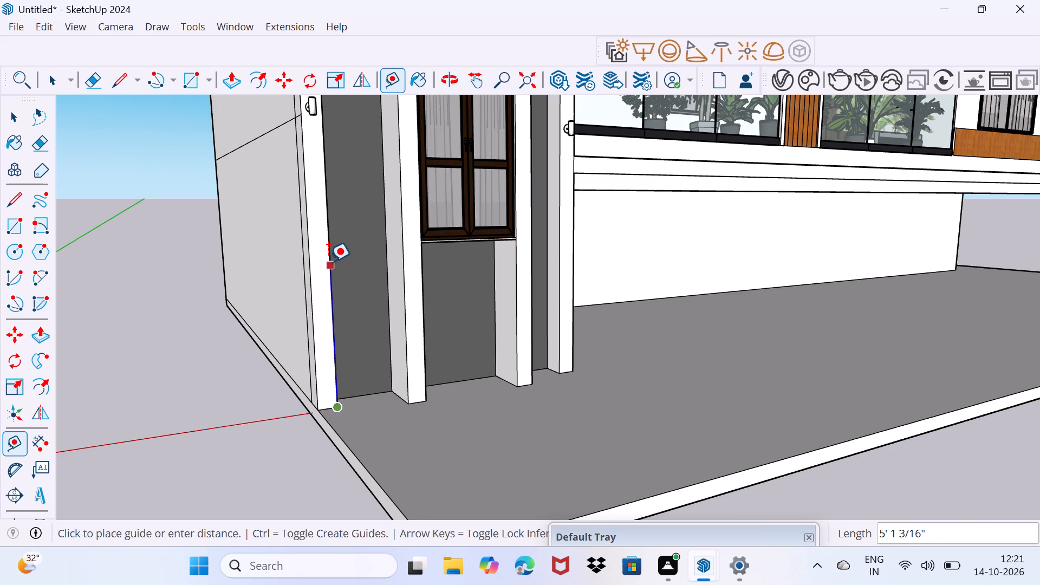
pyautogui.write("4'")
pyautogui.press('Return')
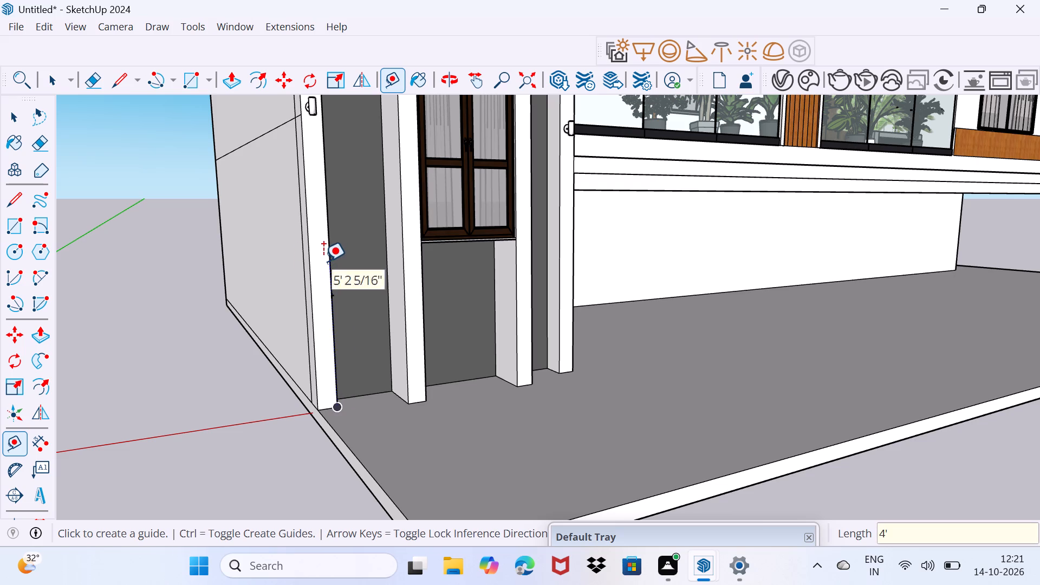
# Draw an 8" horizontal line across the corner column's front face, above the end of the guide.
pyautogui.press('space')
pyautogui.write('L')
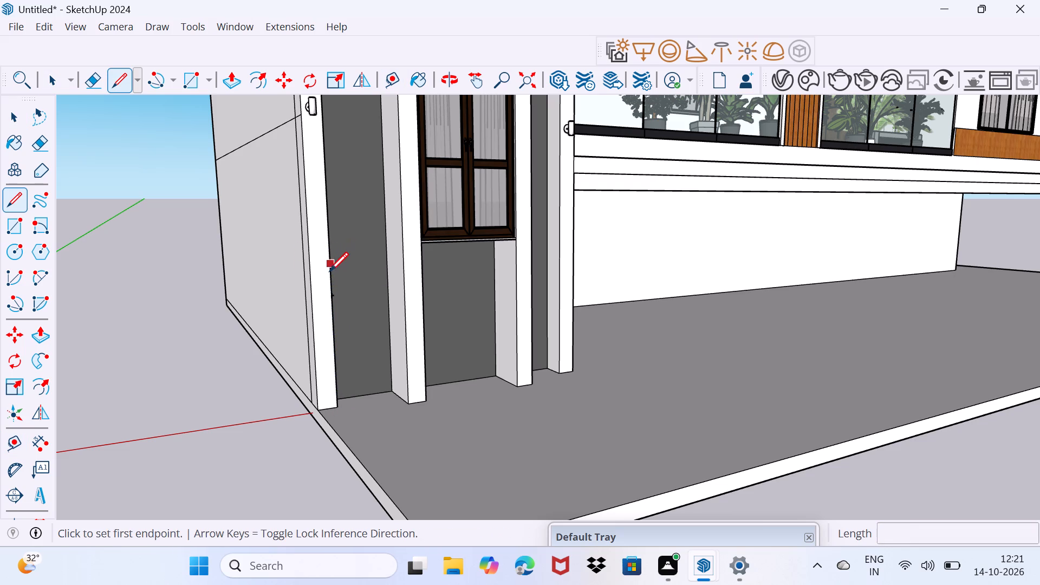
pyautogui.click(330, 252)
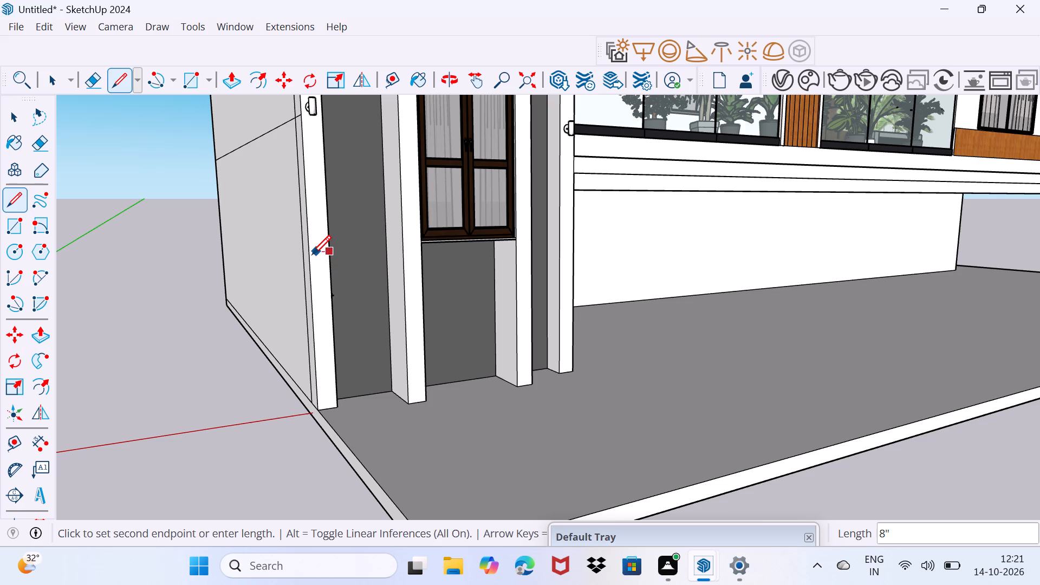
pyautogui.click(311, 254)
pyautogui.press('space')
# Push/pull the column's lower front face out 11' 4 1/8" to the ground slab's front edge as a low side wall.
pyautogui.click(319, 275)
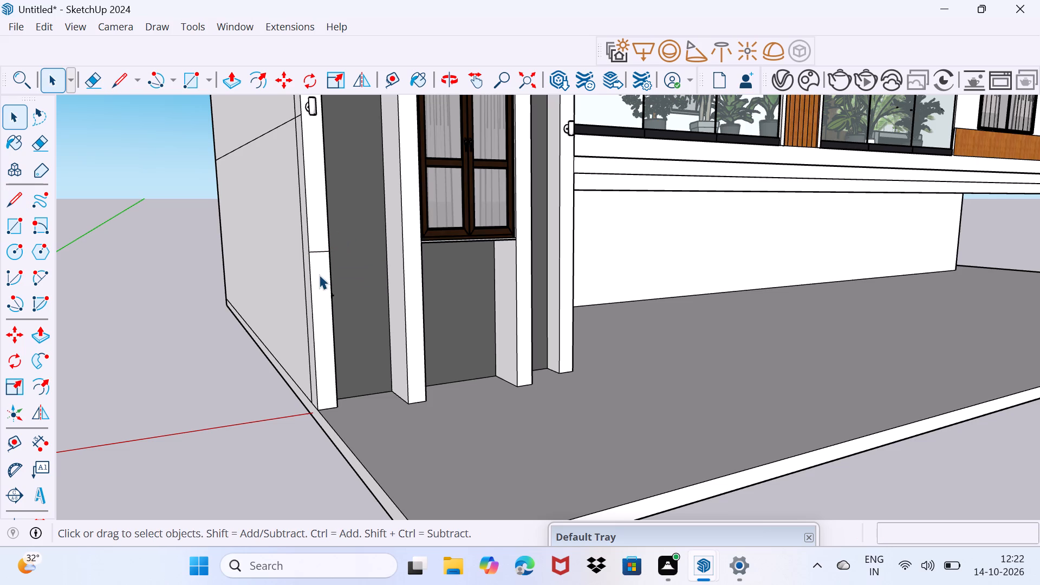
pyautogui.press('p')
pyautogui.click(319, 275)
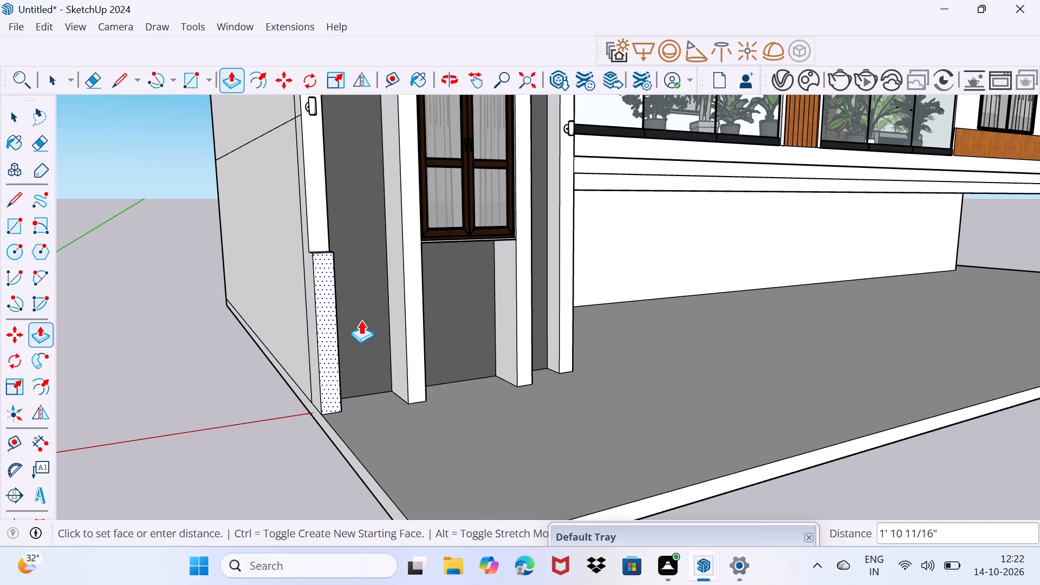
pyautogui.scroll(-5, 380, 354)
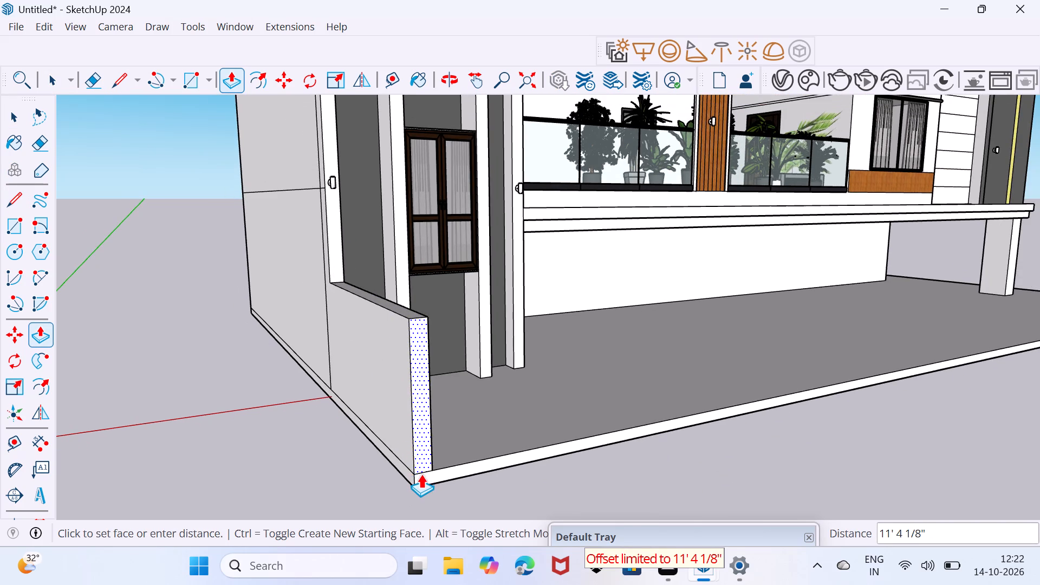
pyautogui.click(421, 474)
# Erase the vertical guide on the inner face of the low side wall.
pyautogui.moveTo(446, 453); pyautogui.dragTo(274, 445, button='middle')
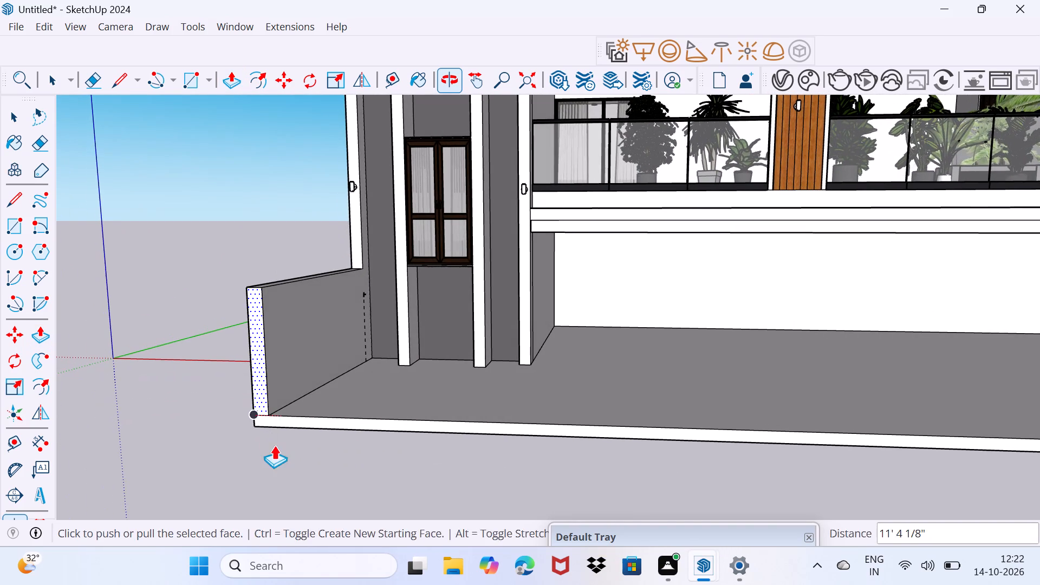
pyautogui.press('space')
pyautogui.scroll(3, 362, 329)
pyautogui.press('e')
pyautogui.click(368, 328)
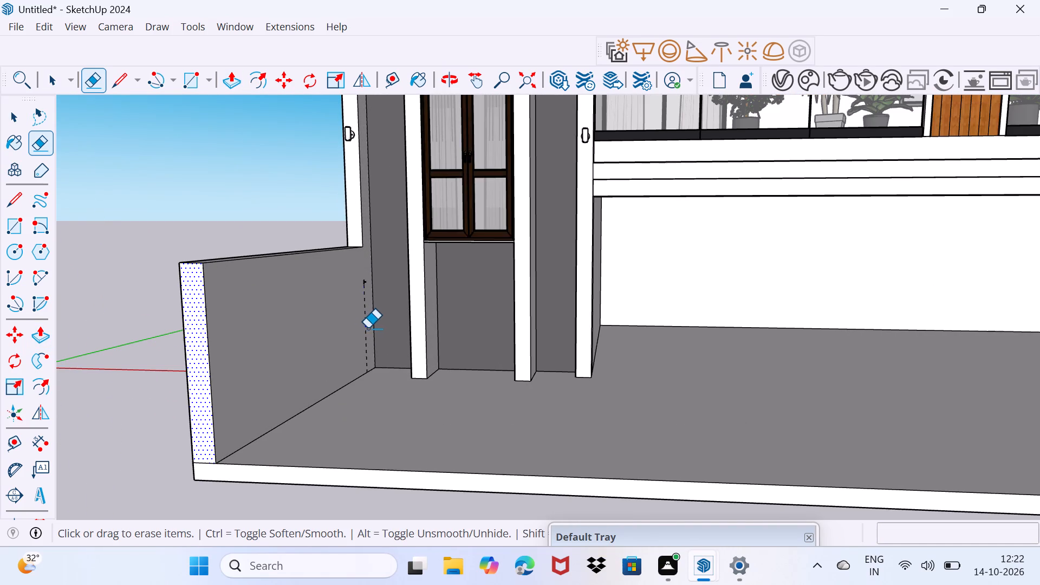
pyautogui.press('space')
# Thicken the low side wall by pushing its inner face inward about 4 3/8".
pyautogui.moveTo(303, 359); pyautogui.dragTo(222, 372, button='middle')
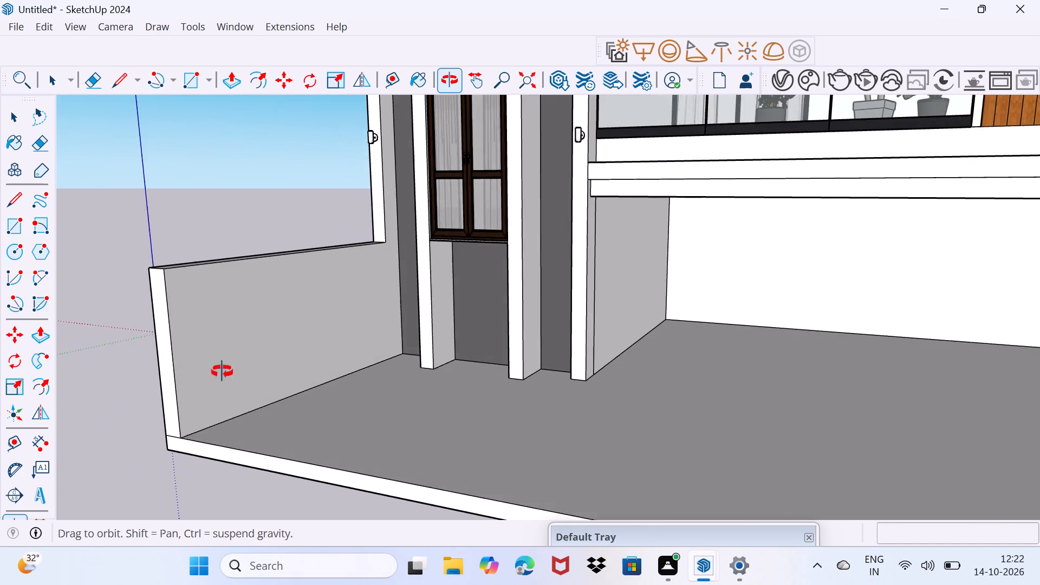
pyautogui.moveTo(222, 372); pyautogui.dragTo(203, 377, button='middle')
pyautogui.scroll(3, 187, 401)
pyautogui.moveTo(185, 399); pyautogui.dragTo(180, 404, button='middle')
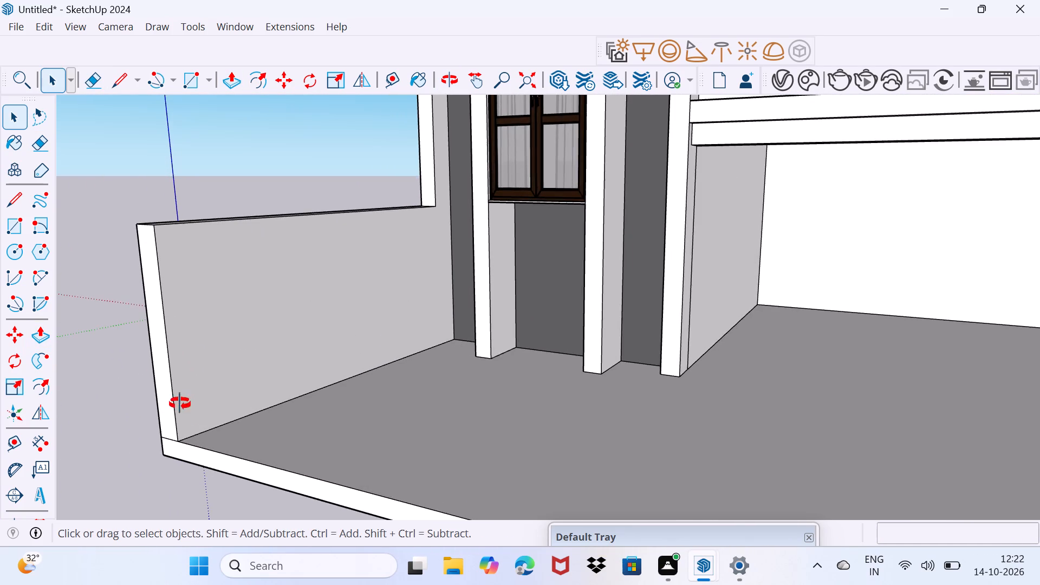
pyautogui.moveTo(180, 404); pyautogui.dragTo(155, 413, button='middle')
pyautogui.scroll(3, 170, 404)
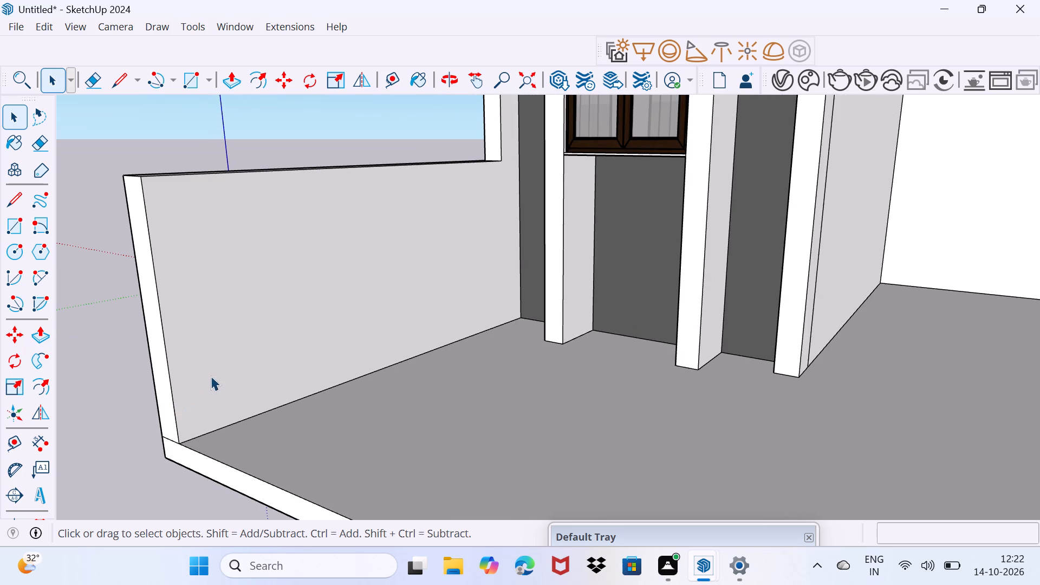
pyautogui.click(211, 376)
pyautogui.press('p')
pyautogui.click(212, 375)
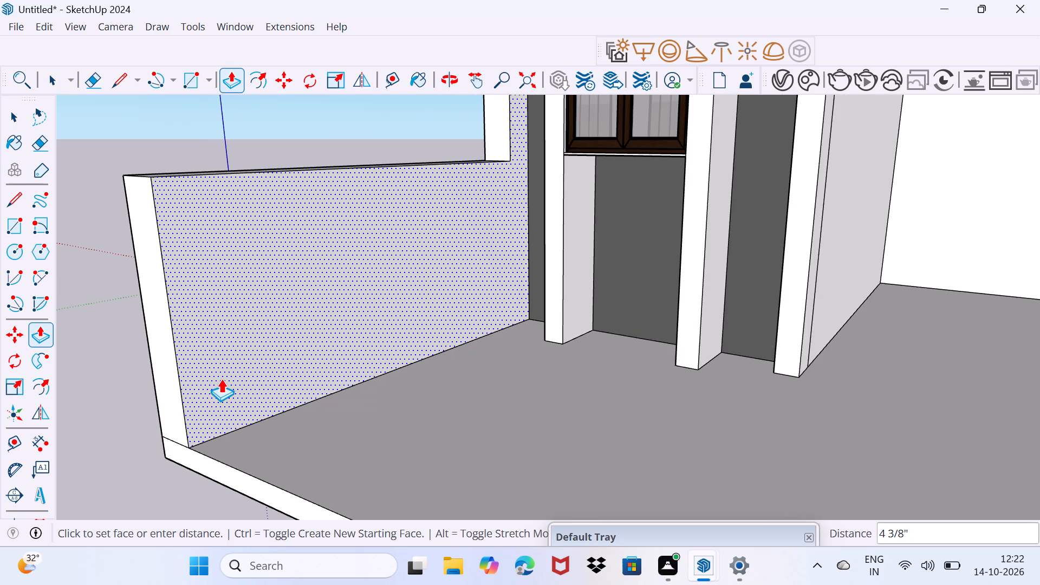
pyautogui.click(221, 379)
pyautogui.press('space')
pyautogui.moveTo(222, 388); pyautogui.dragTo(239, 365)
# Copy the inner vertical edge at the side wall's front end 8" back along its inner face.
pyautogui.moveTo(231, 354); pyautogui.dragTo(191, 372, button='middle')
pyautogui.scroll(2, 191, 372)
pyautogui.click(174, 391)
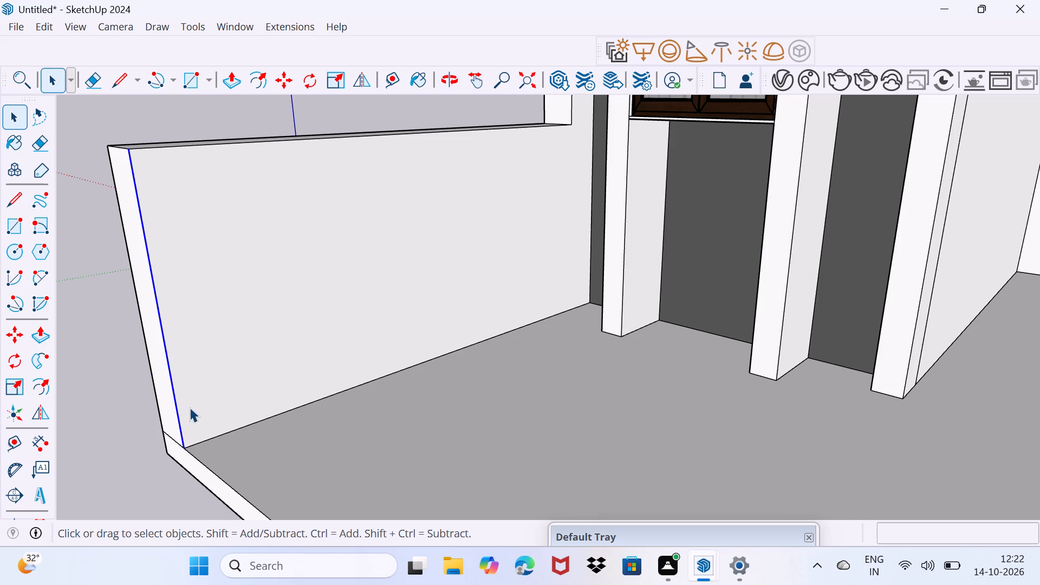
pyautogui.press('m')
pyautogui.press('Return')
pyautogui.click(186, 443)
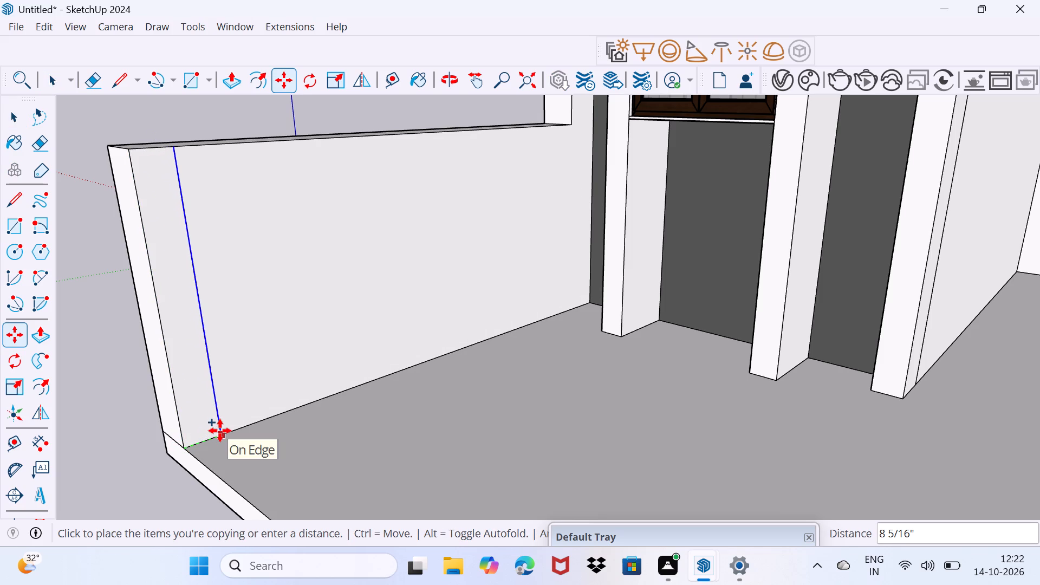
pyautogui.write('8"')
pyautogui.press('Return')
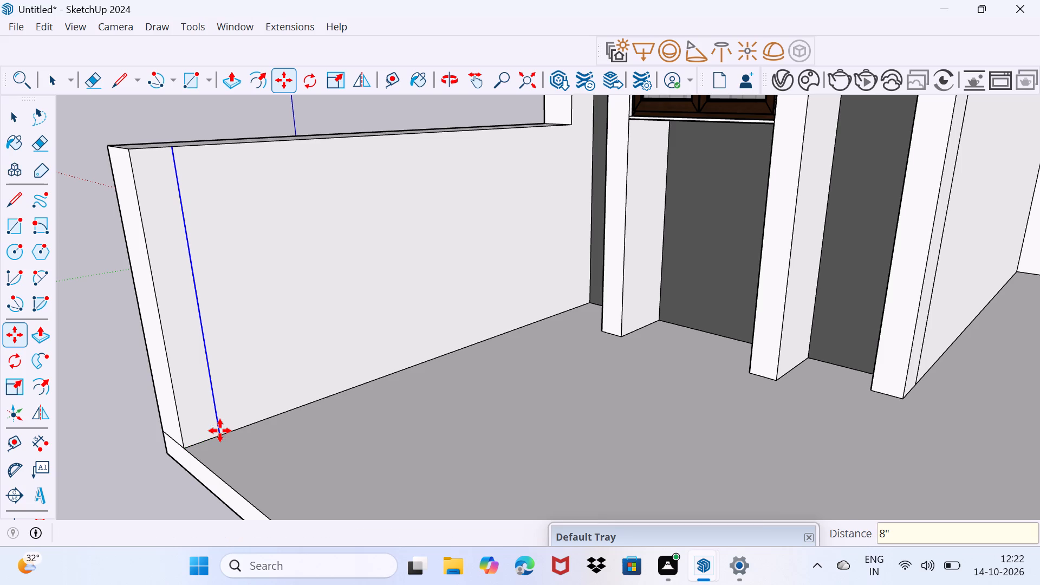
# Move the copied vertical edge closer to the side wall's front end, narrowing the strip.
pyautogui.click(219, 433)
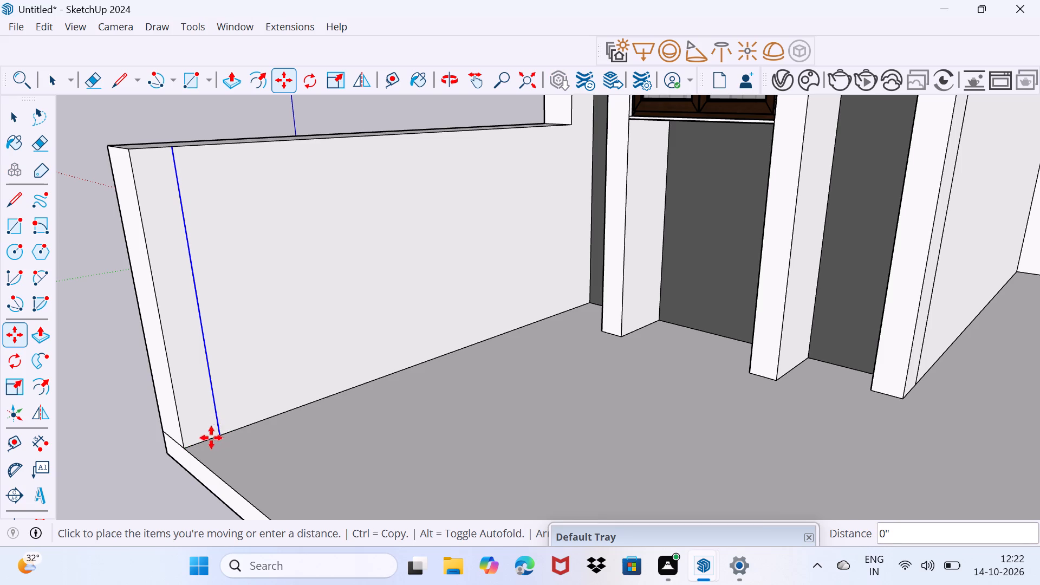
pyautogui.click(204, 438)
pyautogui.press('space')
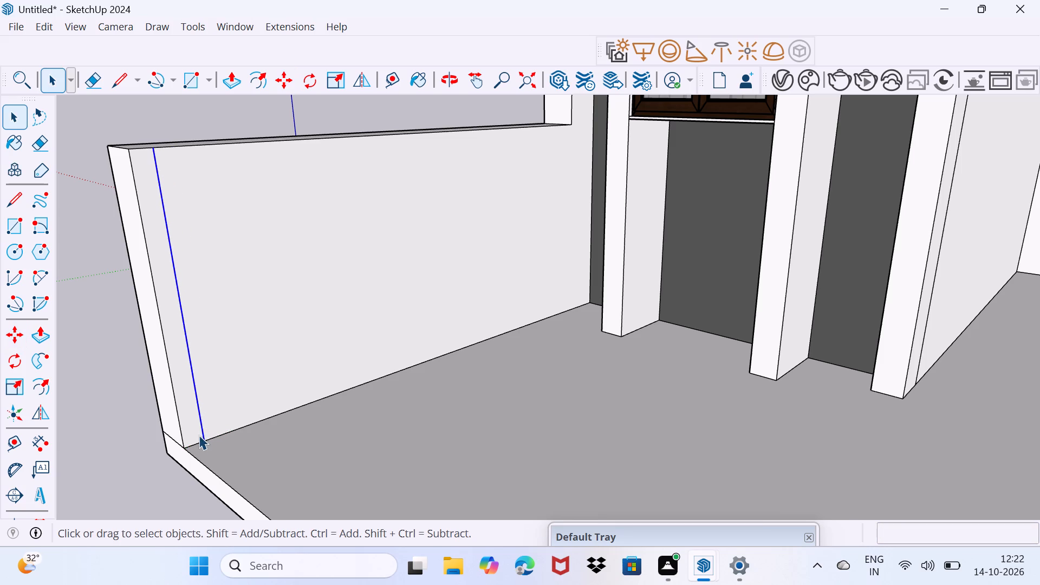
pyautogui.moveTo(199, 435); pyautogui.dragTo(209, 418)
# Extrude the narrow strip at the side wall's front end along the slab's front edge to its far corner, forming the front boundary wall.
pyautogui.click(186, 417)
pyautogui.press('p')
pyautogui.click(187, 417)
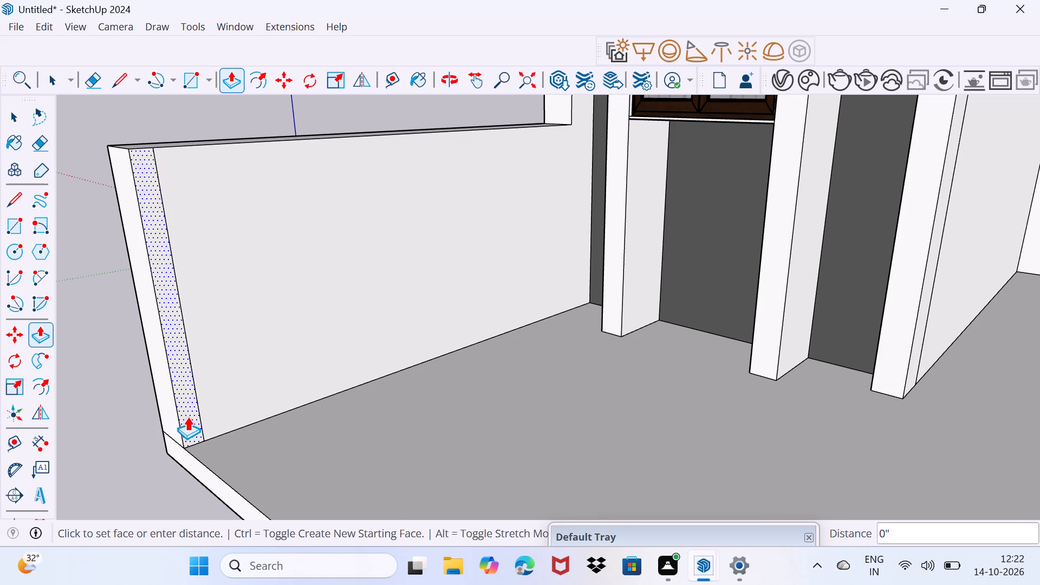
pyautogui.scroll(-17, 233, 424)
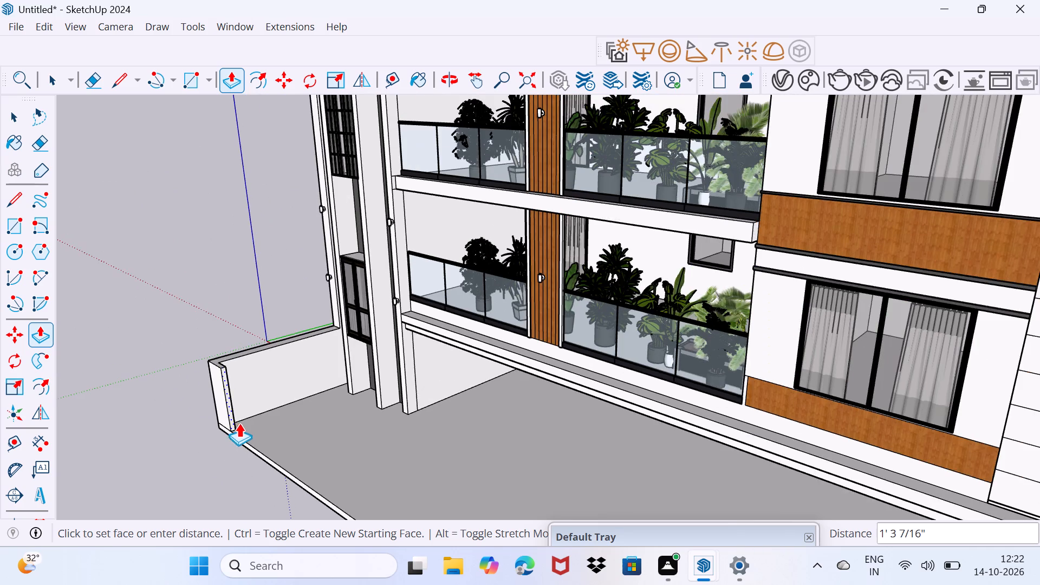
pyautogui.keyDown('shift'); pyautogui.moveTo(245, 425); pyautogui.dragTo(183, 264, button='middle'); pyautogui.keyUp('shift')
pyautogui.scroll(-7, 411, 370)
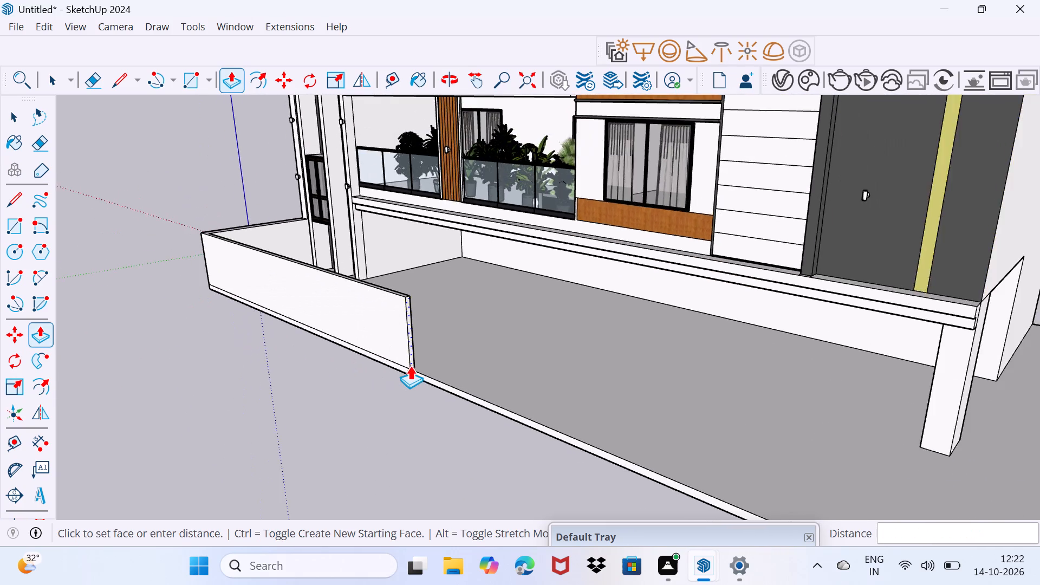
pyautogui.scroll(-4, 410, 366)
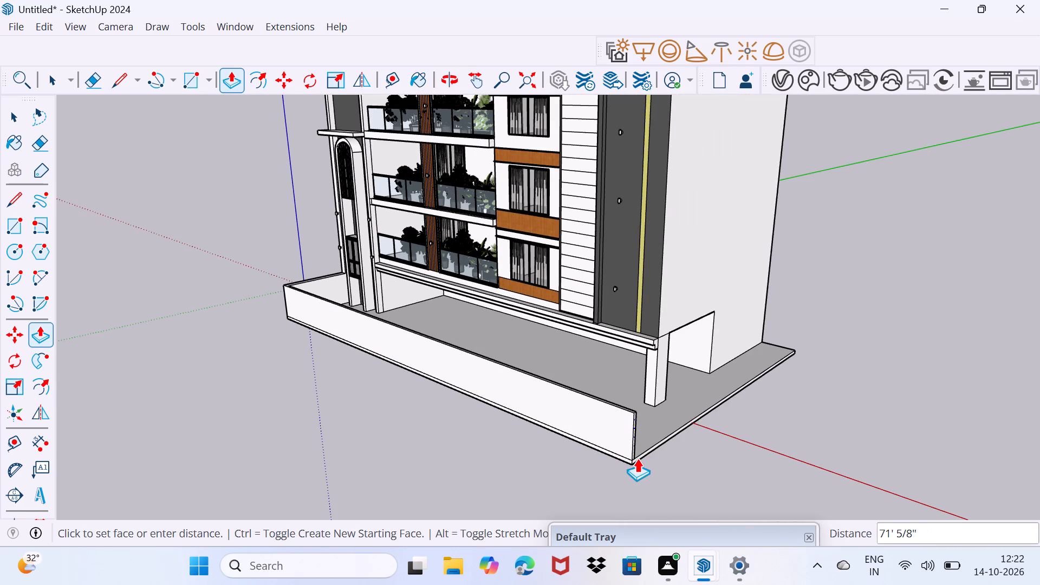
pyautogui.click(636, 460)
pyautogui.moveTo(648, 438); pyautogui.dragTo(388, 424, button='middle')
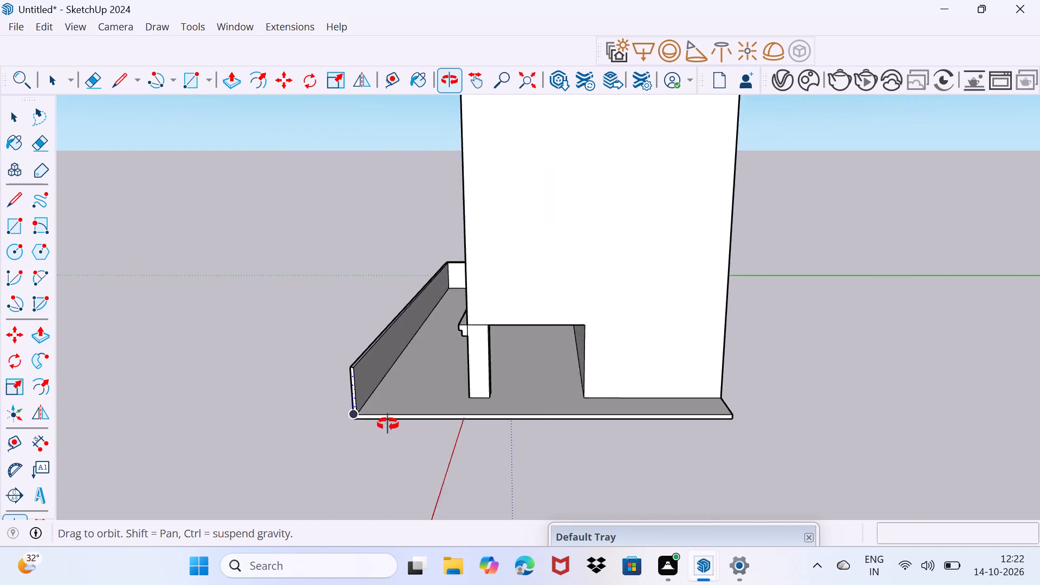
pyautogui.moveTo(388, 424); pyautogui.dragTo(375, 427, button='middle')
pyautogui.scroll(7, 323, 380)
pyautogui.press('space')
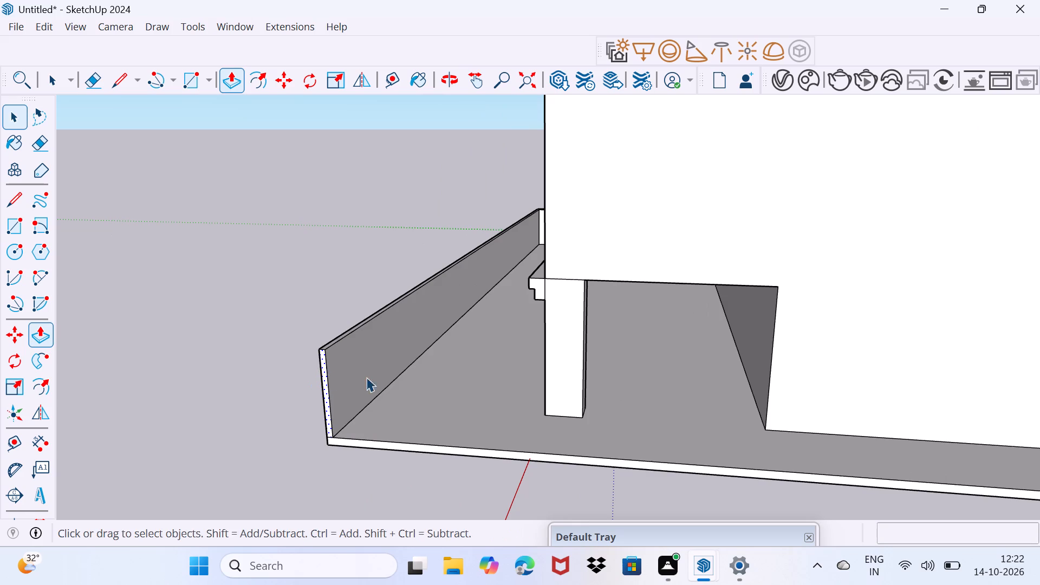
# Thicken the front boundary wall by pulling its inner face 1" inward.
pyautogui.moveTo(367, 372); pyautogui.dragTo(318, 378, button='middle')
pyautogui.moveTo(276, 379); pyautogui.dragTo(296, 349)
pyautogui.scroll(4, 292, 350)
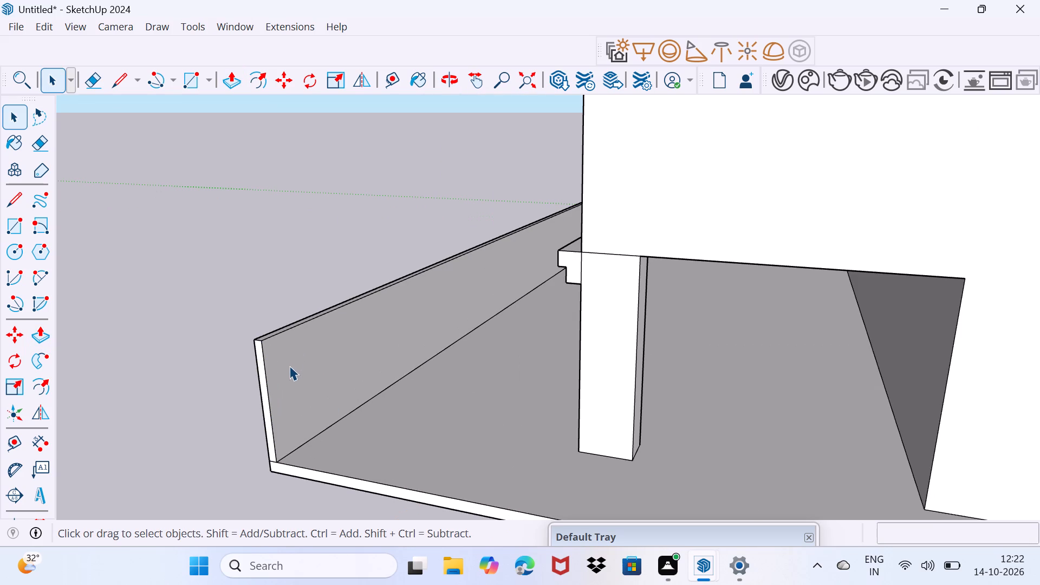
pyautogui.click(289, 366)
pyautogui.press('p')
pyautogui.click(293, 366)
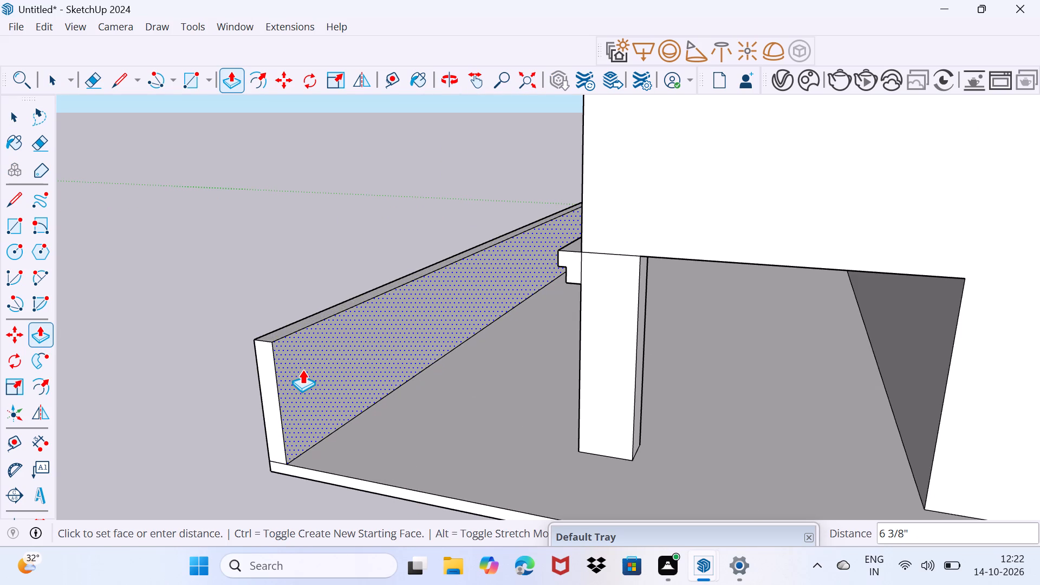
pyautogui.press('1')
pyautogui.hotkey('shift', '"')
pyautogui.press('Return')
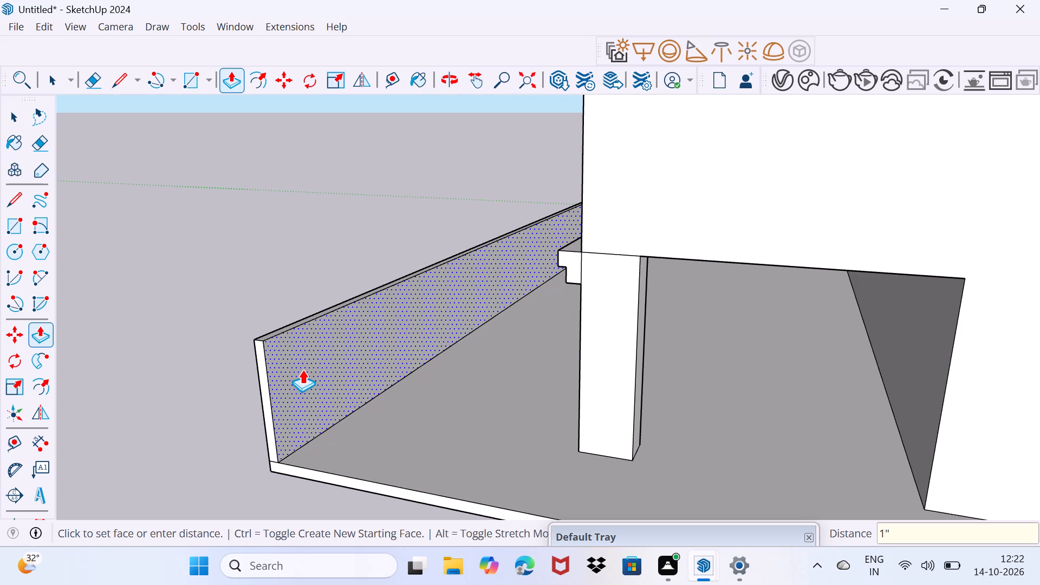
pyautogui.press('space')
# Copy the inner vertical edge at the front wall's far end 8" back along its inner face.
pyautogui.moveTo(300, 378); pyautogui.dragTo(236, 392, button='middle')
pyautogui.scroll(1, 300, 378)
pyautogui.scroll(3, 250, 375)
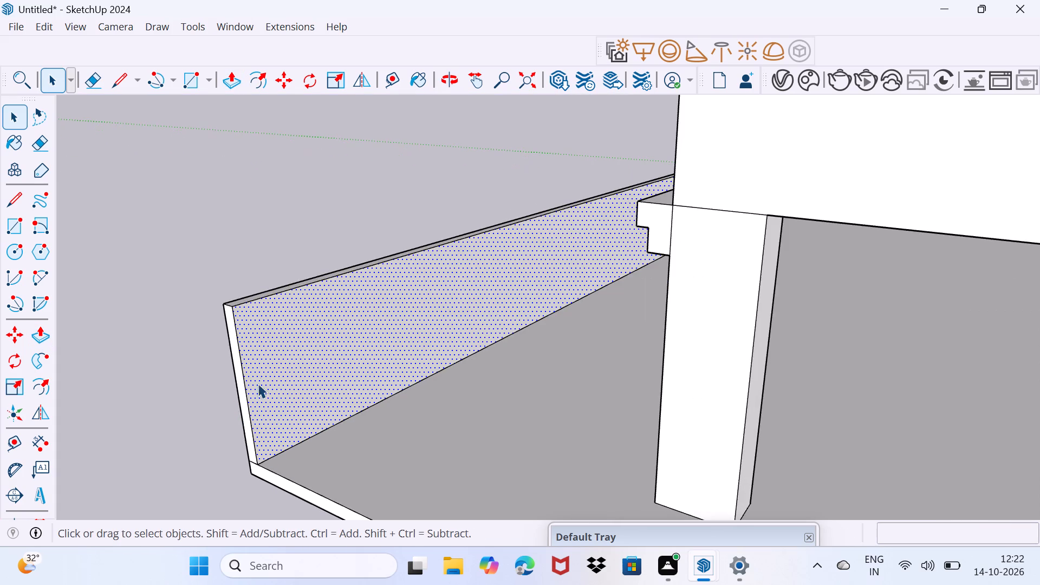
pyautogui.moveTo(258, 383); pyautogui.dragTo(274, 330)
pyautogui.scroll(4, 261, 360)
pyautogui.moveTo(265, 374); pyautogui.dragTo(194, 381, button='middle')
pyautogui.scroll(3, 272, 424)
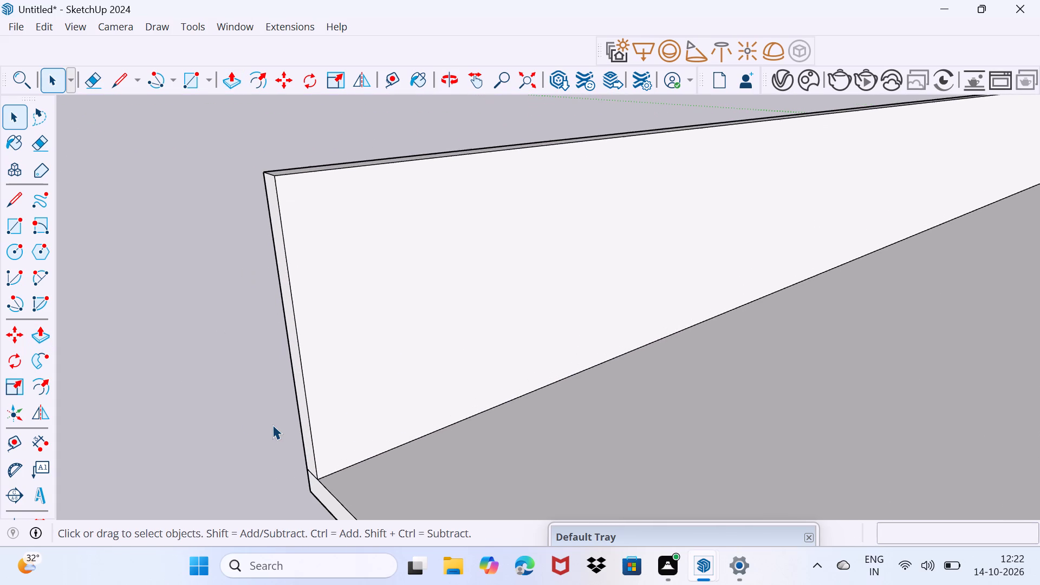
pyautogui.press('m')
pyautogui.click(317, 476)
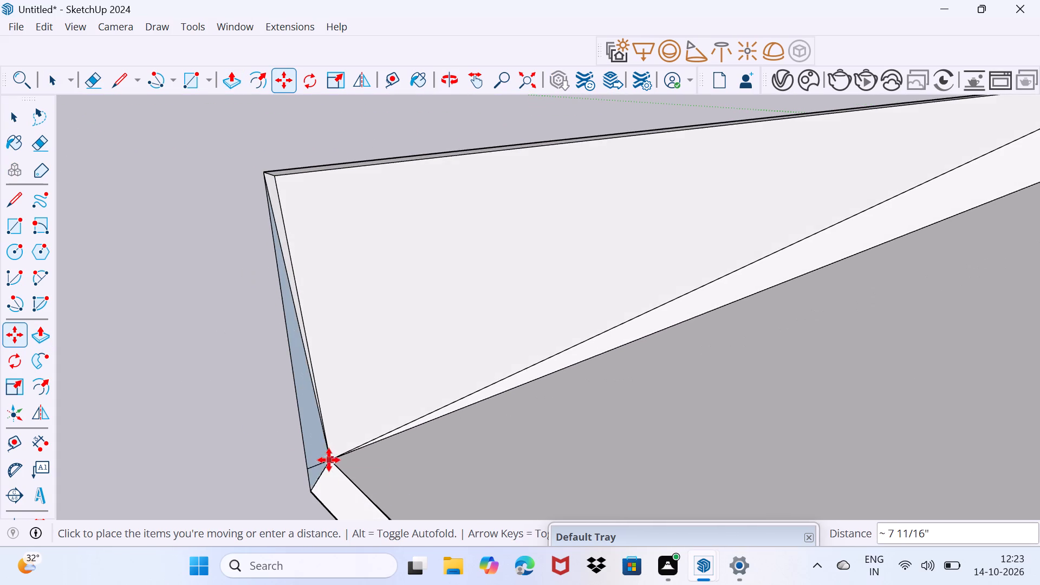
pyautogui.press('Escape')
pyautogui.click(315, 453)
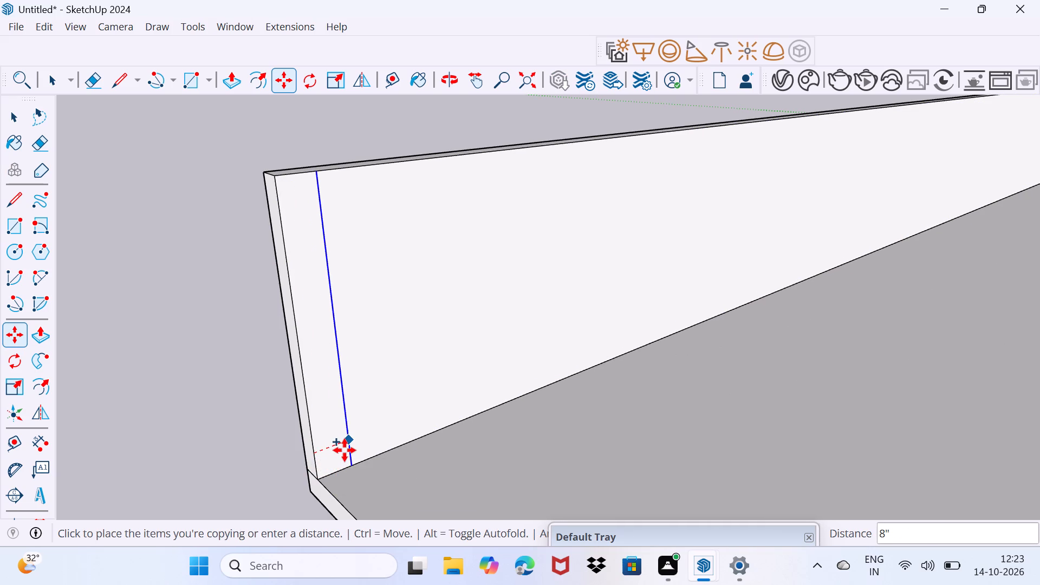
pyautogui.write('8"')
pyautogui.press('Return')
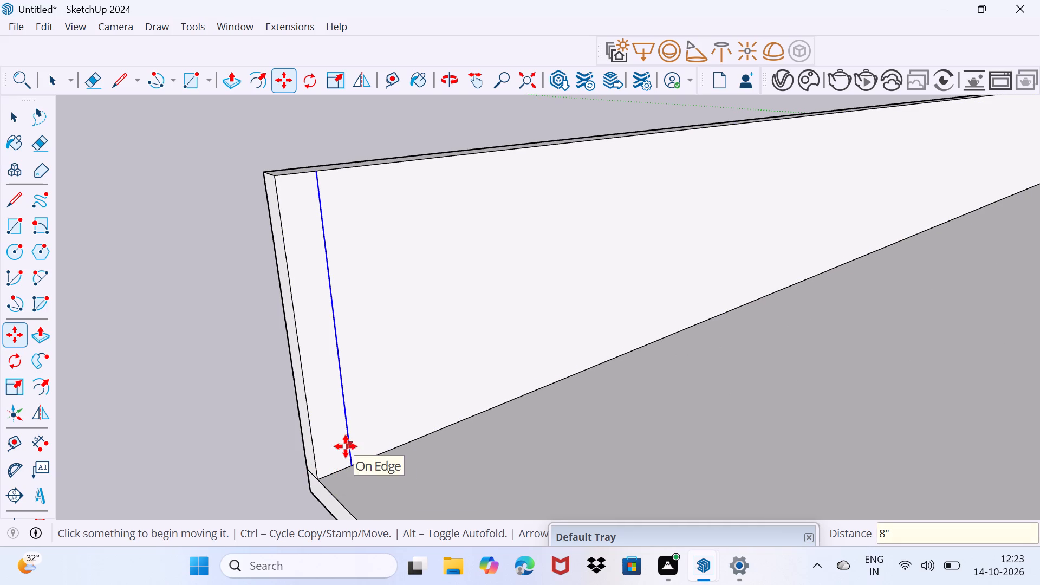
# Move the copied vertical edge closer to the front wall's far end, narrowing the strip.
pyautogui.click(346, 446)
pyautogui.click(341, 448)
pyautogui.press('space')
pyautogui.moveTo(336, 448); pyautogui.dragTo(351, 424)
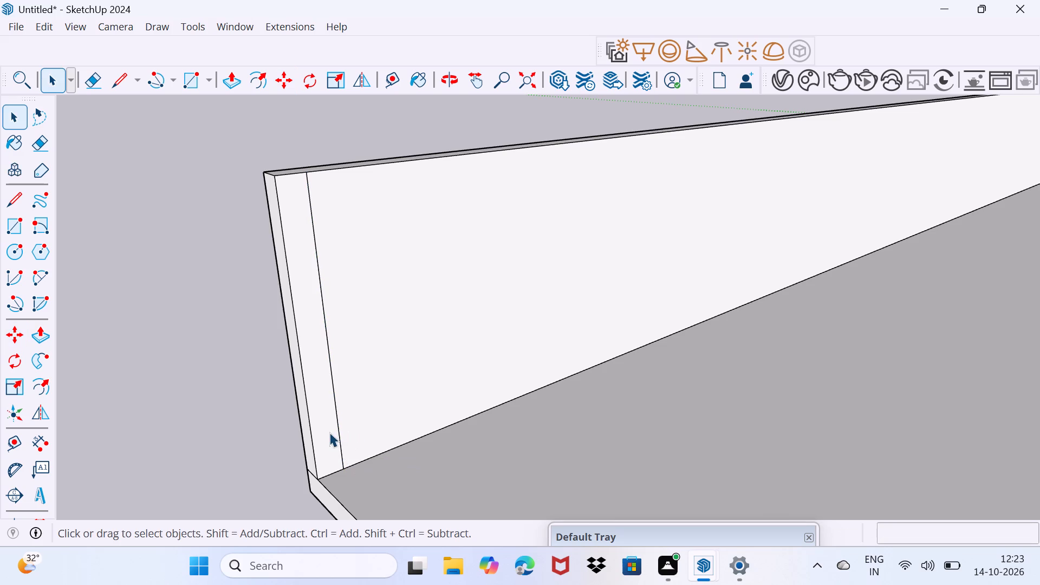
# Extrude the narrow strip about 41' 10 11/16" along the slab's side edge to its rear corner, forming the second side wall.
pyautogui.click(323, 433)
pyautogui.press('p')
pyautogui.click(323, 433)
pyautogui.scroll(-2, 406, 452)
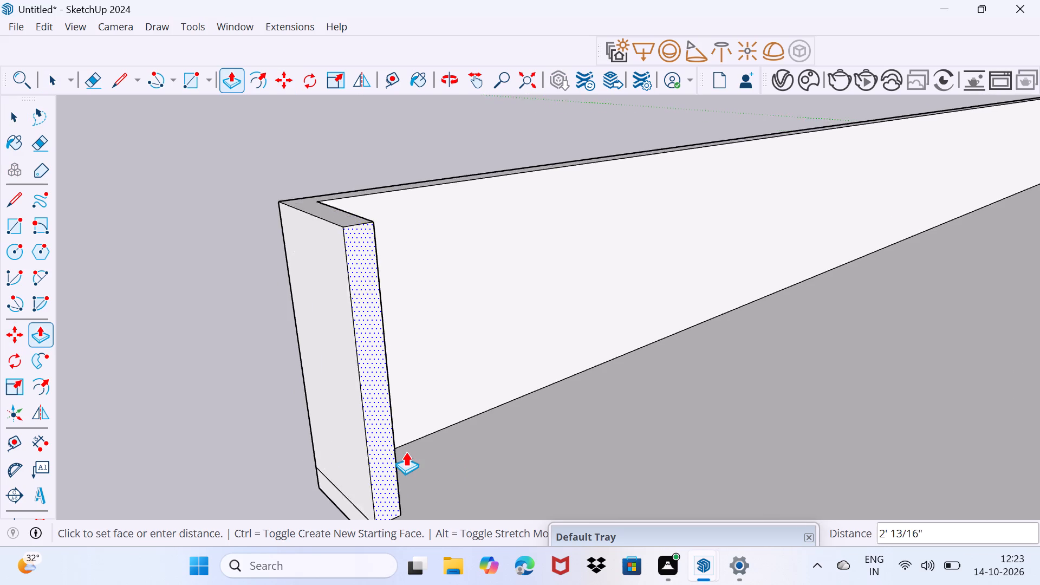
pyautogui.scroll(-15, 406, 452)
pyautogui.moveTo(434, 453); pyautogui.dragTo(417, 400, button='middle')
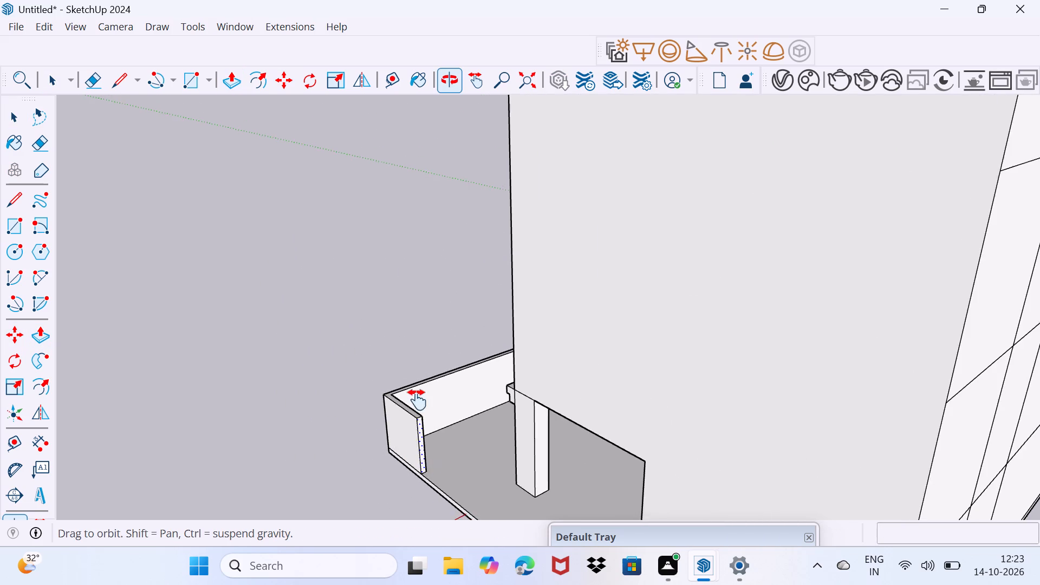
pyautogui.moveTo(417, 400); pyautogui.dragTo(343, 231, button='middle')
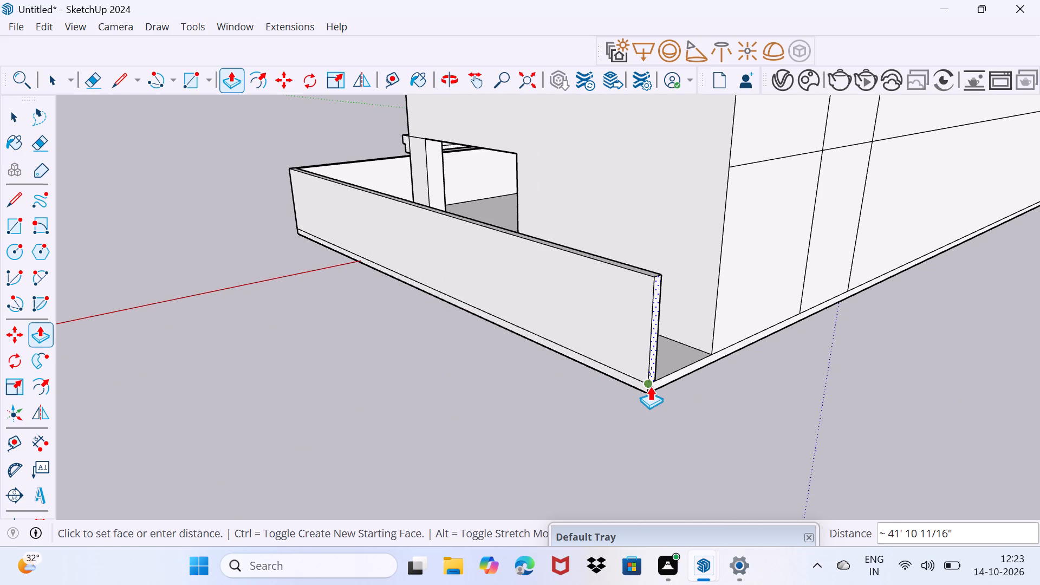
pyautogui.click(650, 386)
pyautogui.press('space')
pyautogui.moveTo(652, 402); pyautogui.dragTo(703, 360)
# Copy the inner vertical edge at the new side wall's rear end 6" along its inner face.
pyautogui.moveTo(669, 361); pyautogui.dragTo(417, 348, button='middle')
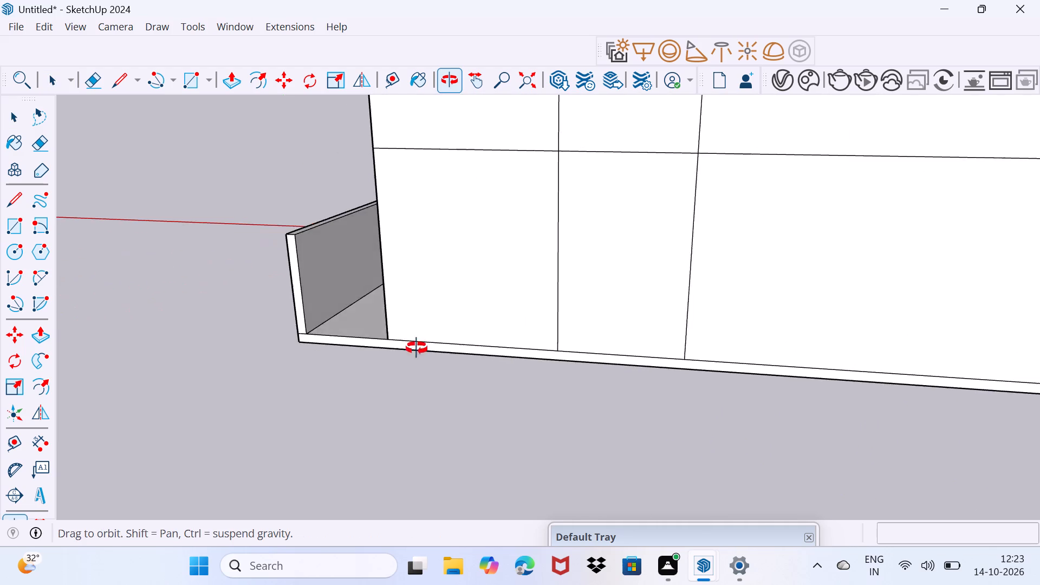
pyautogui.moveTo(417, 348); pyautogui.dragTo(400, 346, button='middle')
pyautogui.scroll(12, 280, 258)
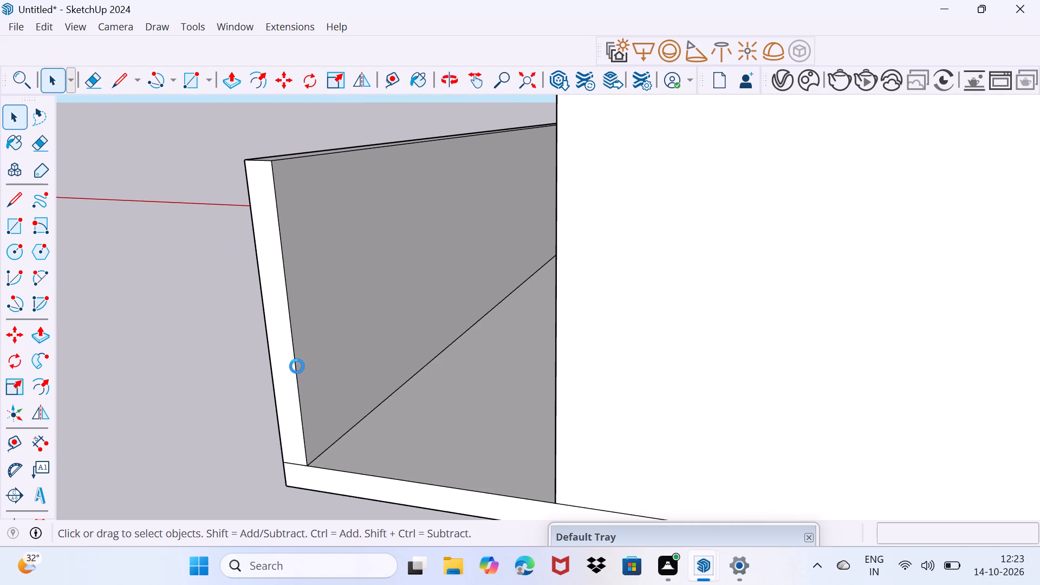
pyautogui.click(303, 440)
pyautogui.scroll(3, 314, 466)
pyautogui.press('m')
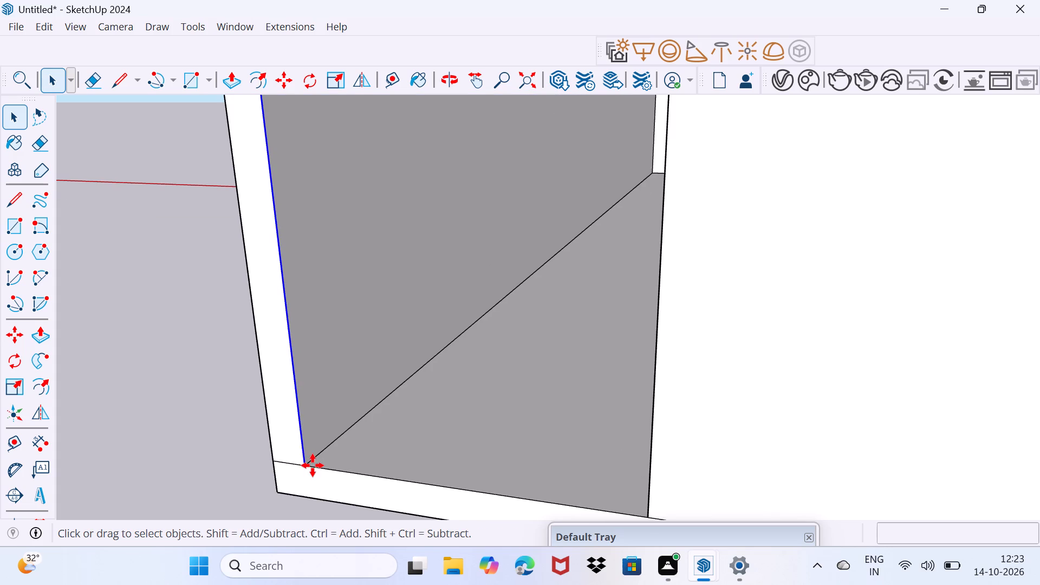
pyautogui.click(302, 463)
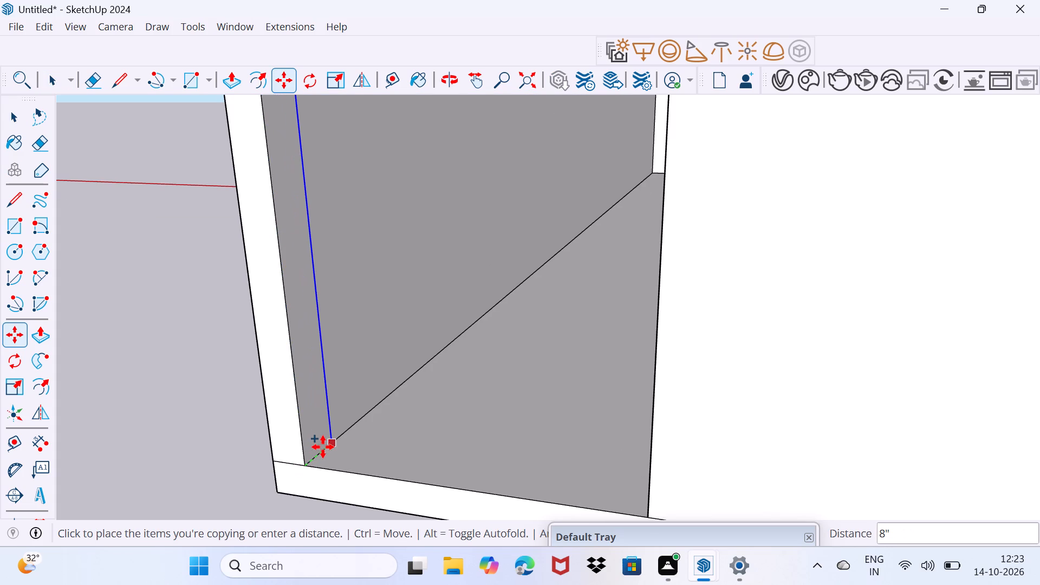
pyautogui.write('6"')
pyautogui.press('Return')
pyautogui.press('space')
pyautogui.moveTo(313, 449); pyautogui.dragTo(332, 429)
# Extrude the 6" strip across to the building, closing the gap at the side wall's rear end.
pyautogui.click(311, 437)
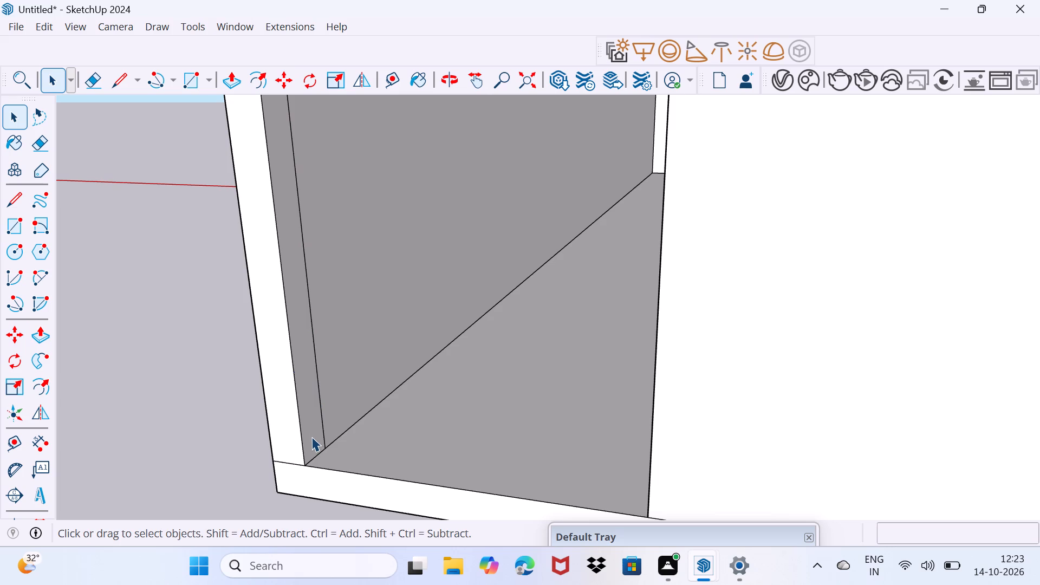
pyautogui.press('p')
pyautogui.click(311, 437)
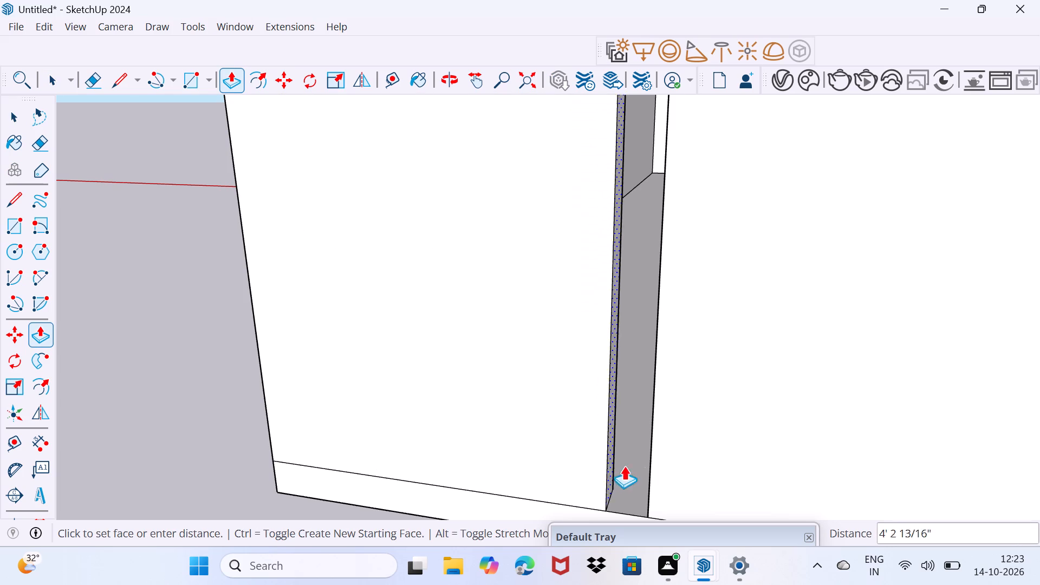
pyautogui.click(667, 464)
pyautogui.press('space')
# Draw two vertical lines about 5' 6 1/4" tall across the front boundary wall's outer face, marking off a wide middle panel.
pyautogui.scroll(-2, 526, 406)
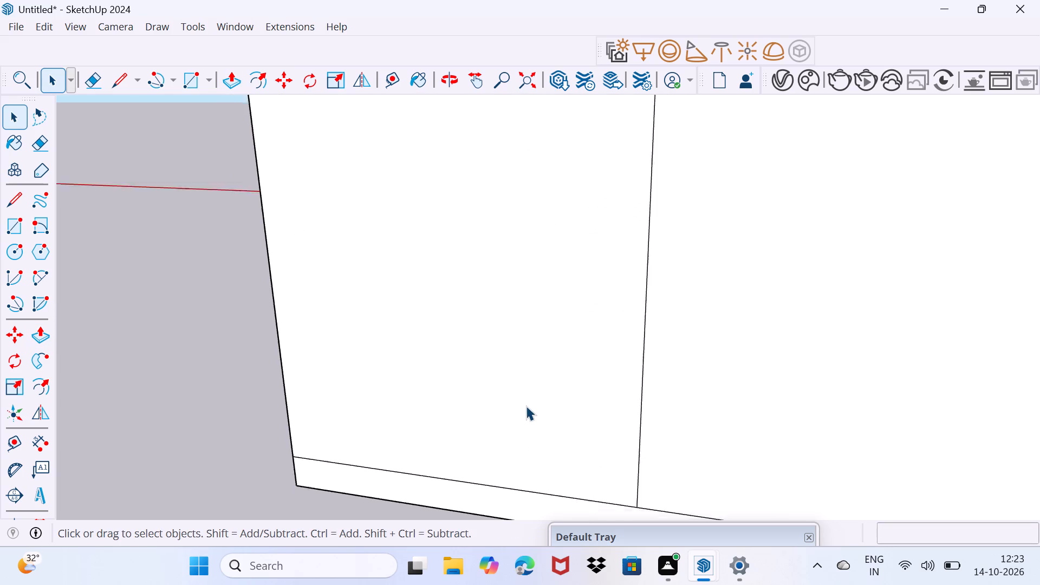
pyautogui.scroll(-7, 526, 406)
pyautogui.moveTo(524, 406); pyautogui.dragTo(795, 435, button='middle')
pyautogui.scroll(-4, 418, 336)
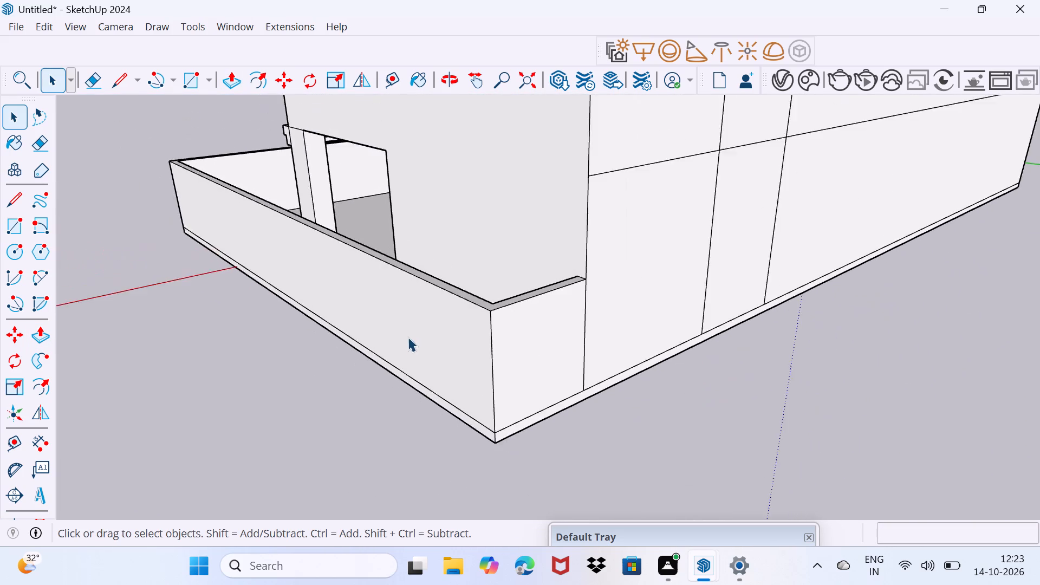
pyautogui.scroll(-4, 408, 337)
pyautogui.moveTo(266, 332); pyautogui.dragTo(803, 333, button='middle')
pyautogui.scroll(-6, 504, 363)
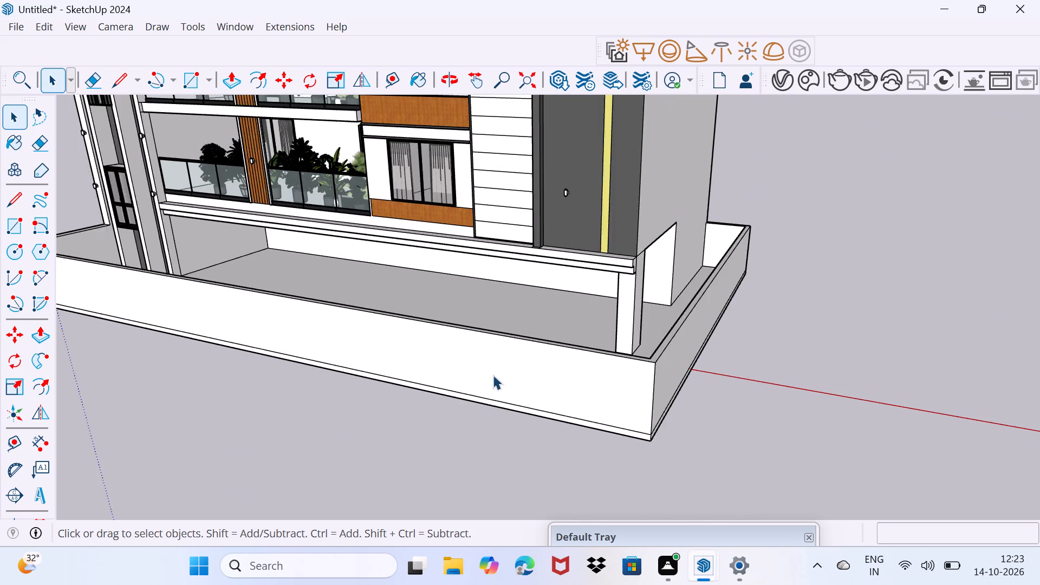
pyautogui.moveTo(372, 398); pyautogui.dragTo(500, 378, button='middle')
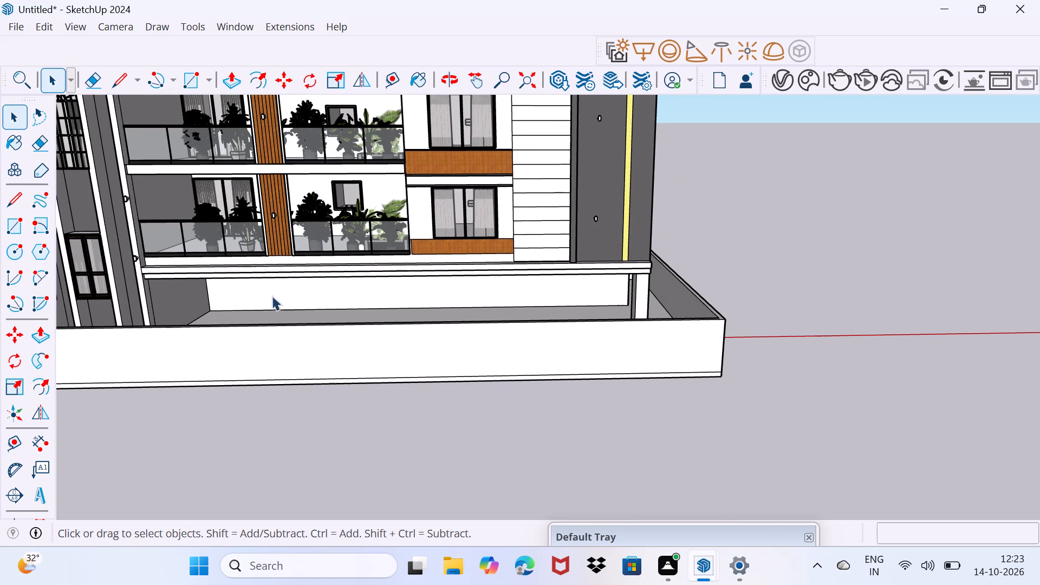
pyautogui.moveTo(329, 413); pyautogui.dragTo(374, 351, button='middle')
pyautogui.moveTo(366, 378); pyautogui.dragTo(373, 367, button='middle')
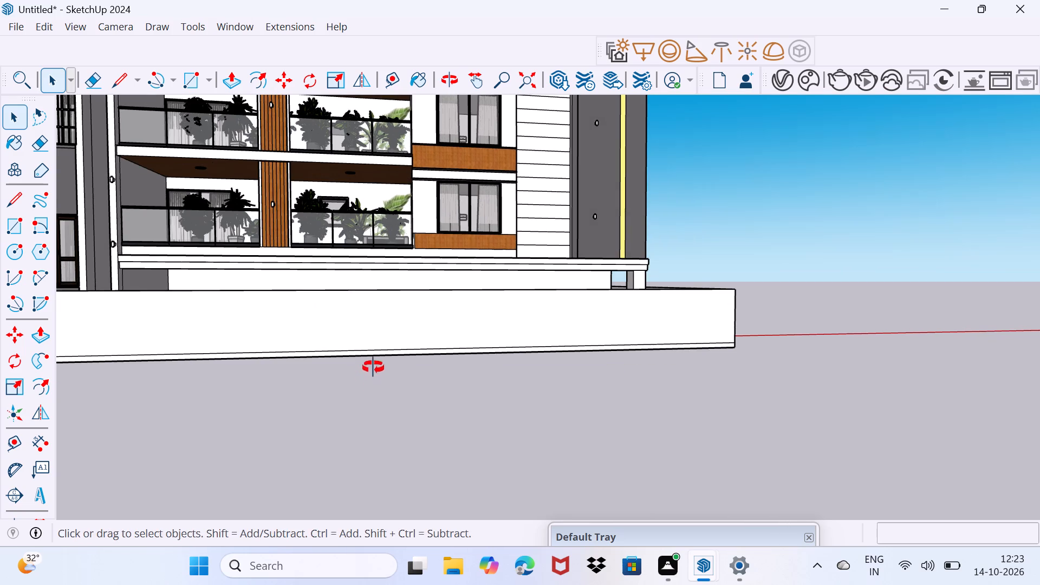
pyautogui.moveTo(373, 367); pyautogui.dragTo(351, 388, button='middle')
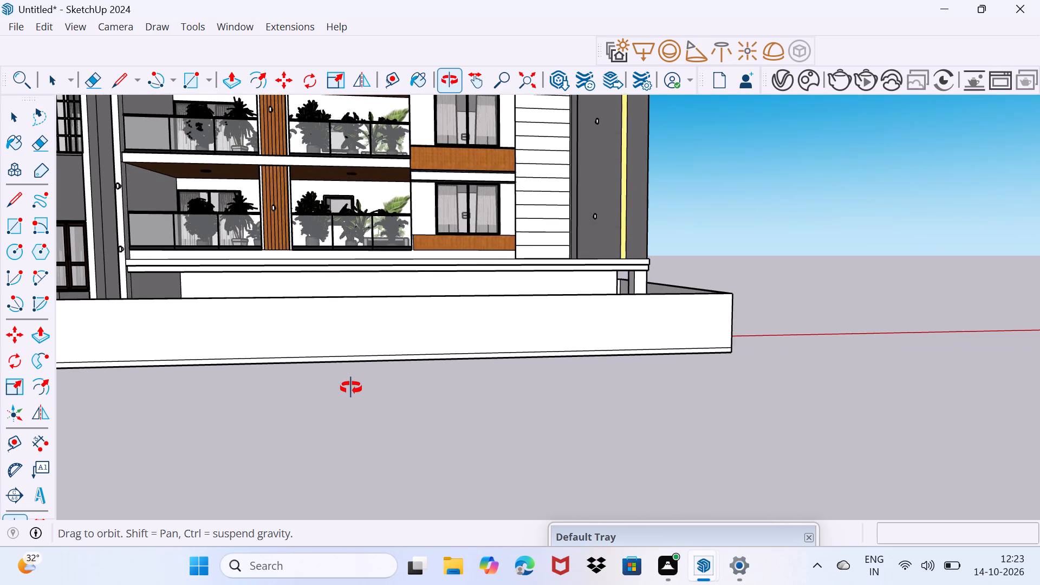
pyautogui.moveTo(351, 388); pyautogui.dragTo(372, 412, button='middle')
pyautogui.scroll(1, 360, 337)
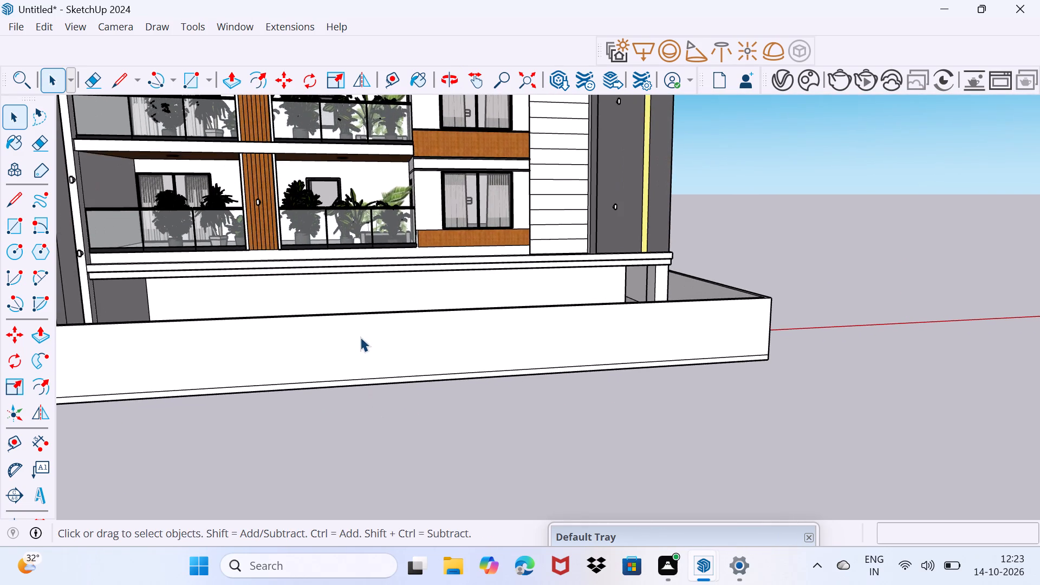
pyautogui.scroll(2, 360, 334)
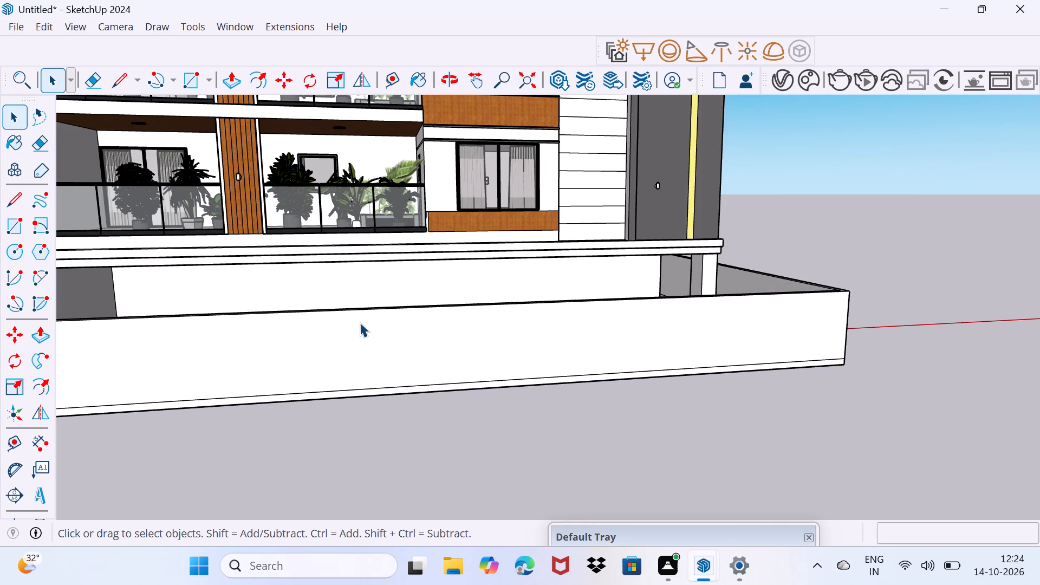
pyautogui.press('l')
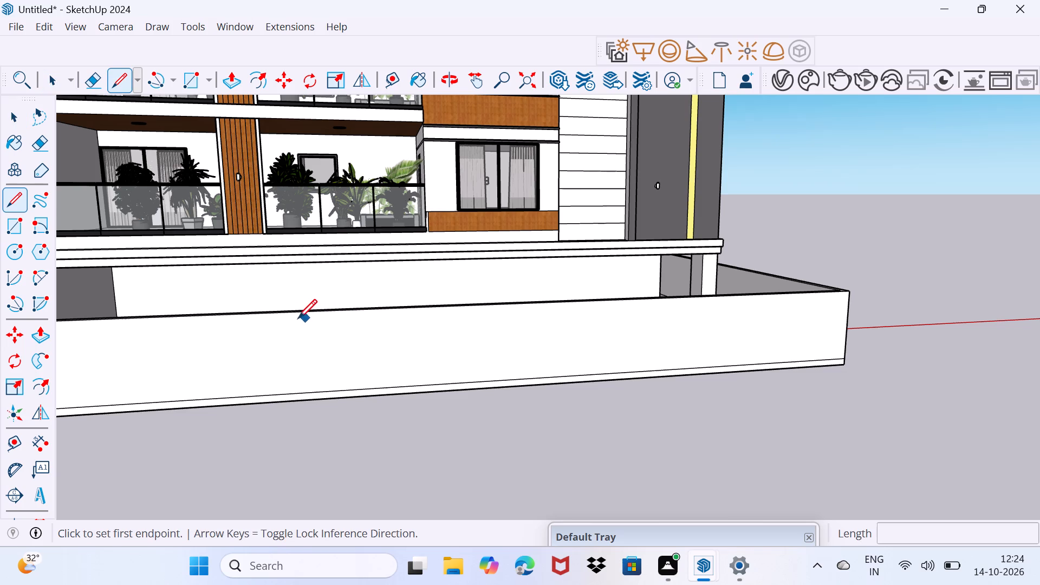
pyautogui.click(261, 317)
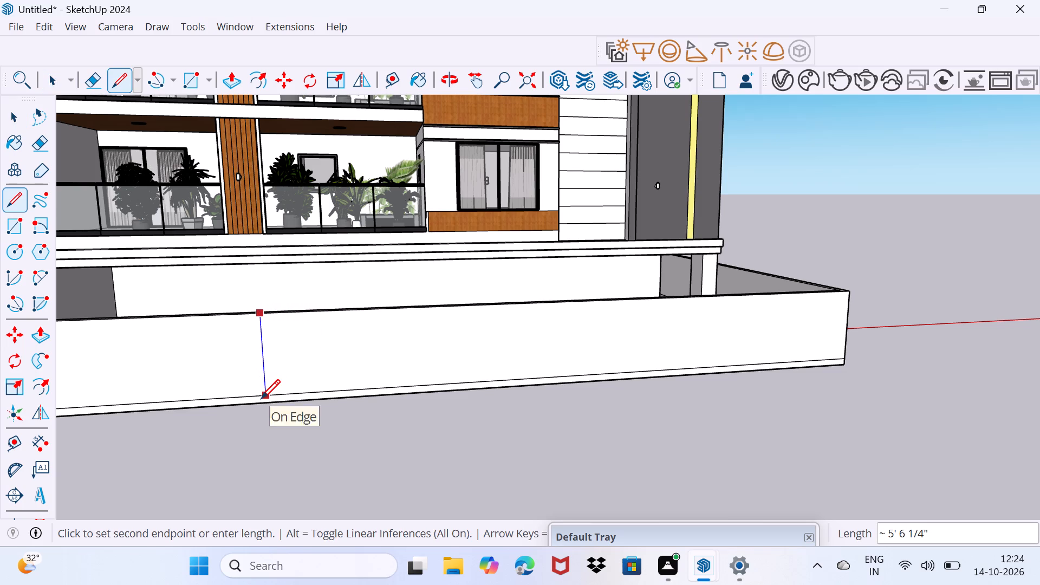
pyautogui.click(261, 398)
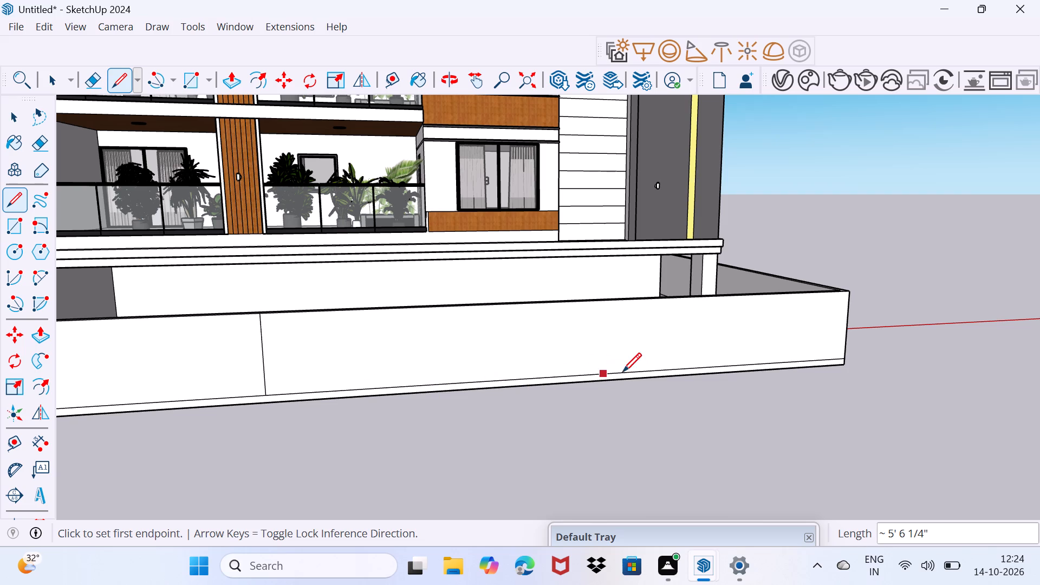
pyautogui.click(727, 366)
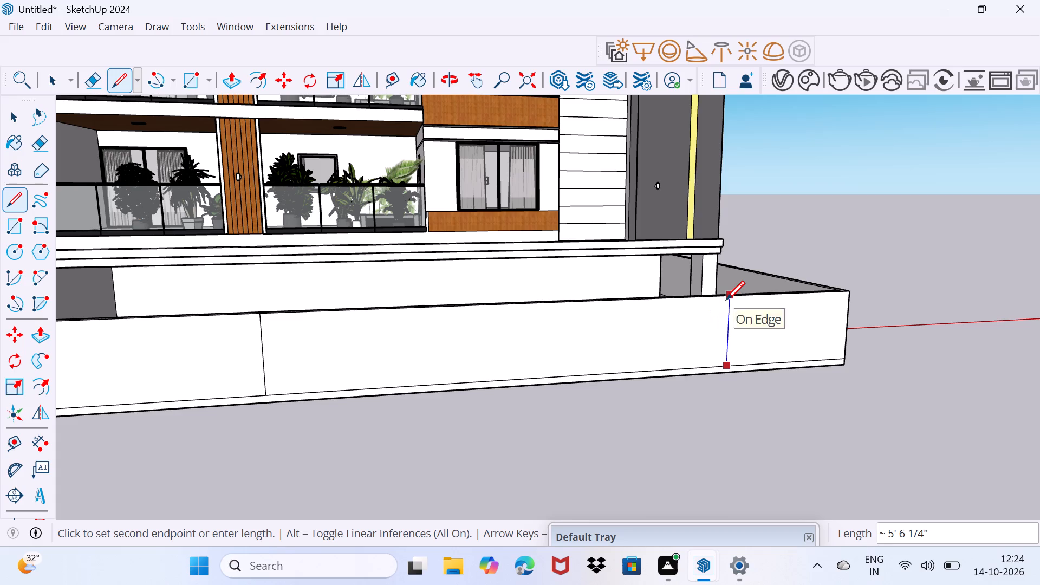
pyautogui.click(726, 300)
pyautogui.press('space')
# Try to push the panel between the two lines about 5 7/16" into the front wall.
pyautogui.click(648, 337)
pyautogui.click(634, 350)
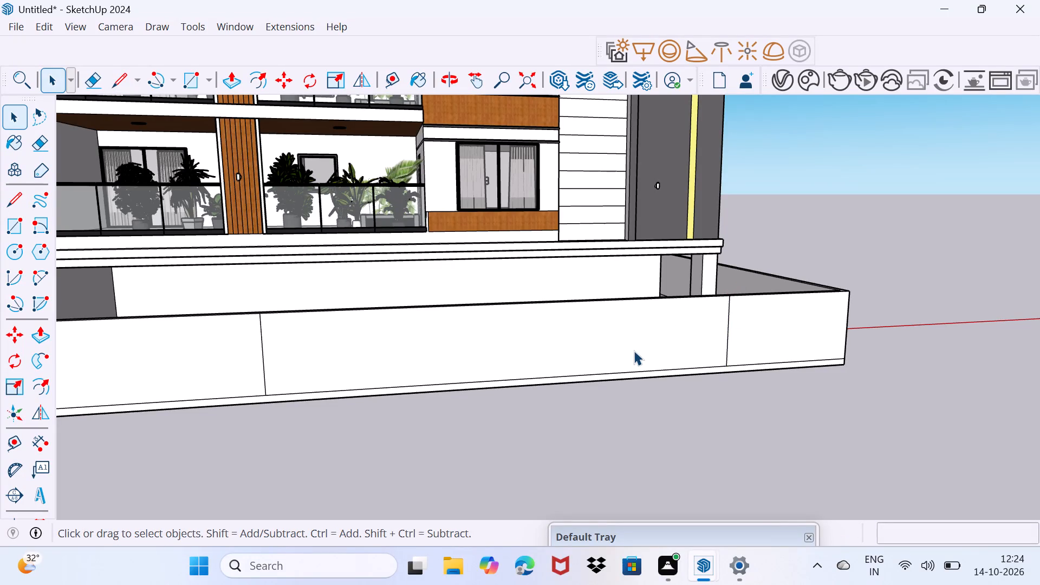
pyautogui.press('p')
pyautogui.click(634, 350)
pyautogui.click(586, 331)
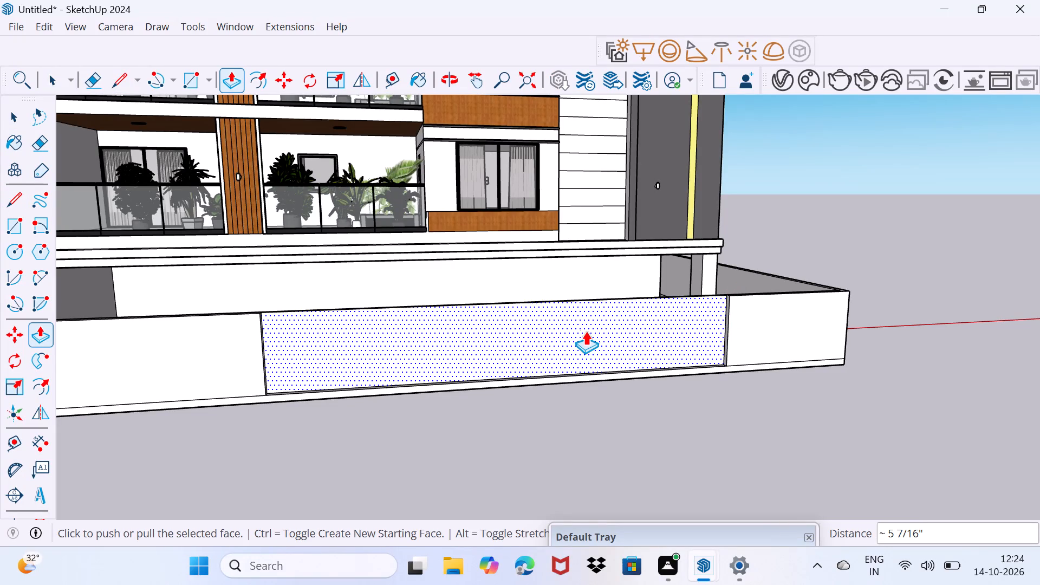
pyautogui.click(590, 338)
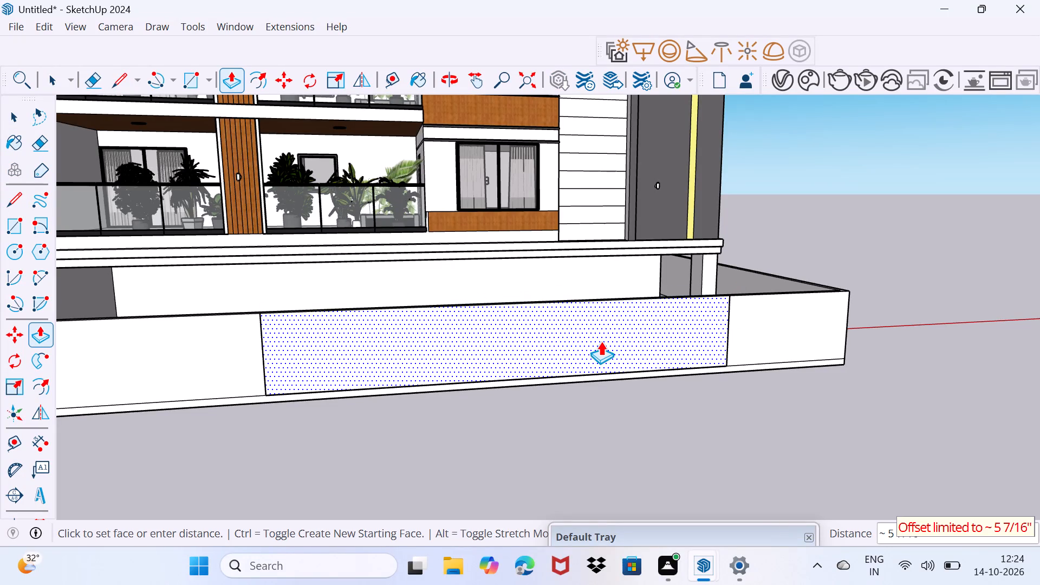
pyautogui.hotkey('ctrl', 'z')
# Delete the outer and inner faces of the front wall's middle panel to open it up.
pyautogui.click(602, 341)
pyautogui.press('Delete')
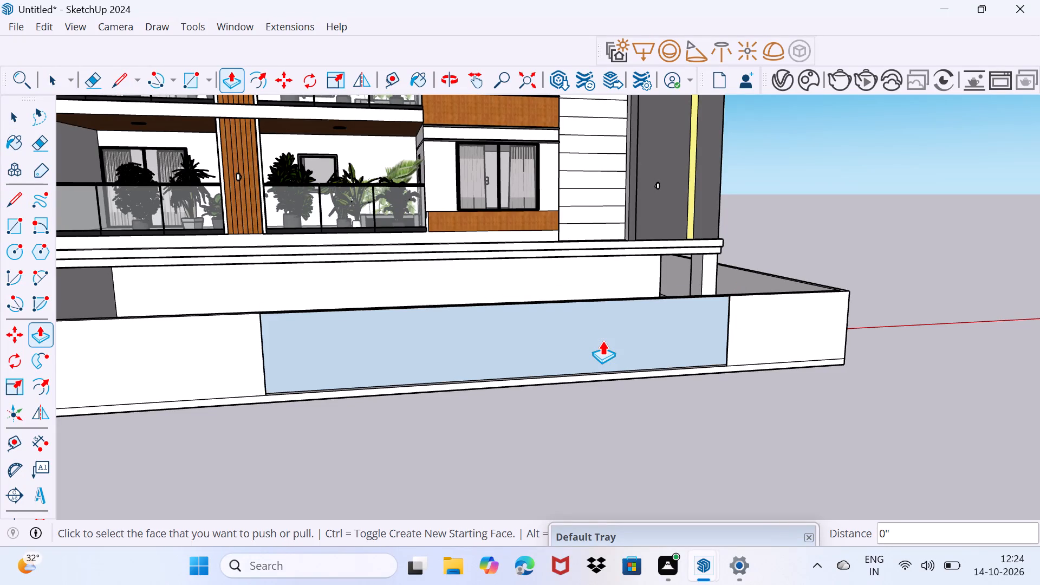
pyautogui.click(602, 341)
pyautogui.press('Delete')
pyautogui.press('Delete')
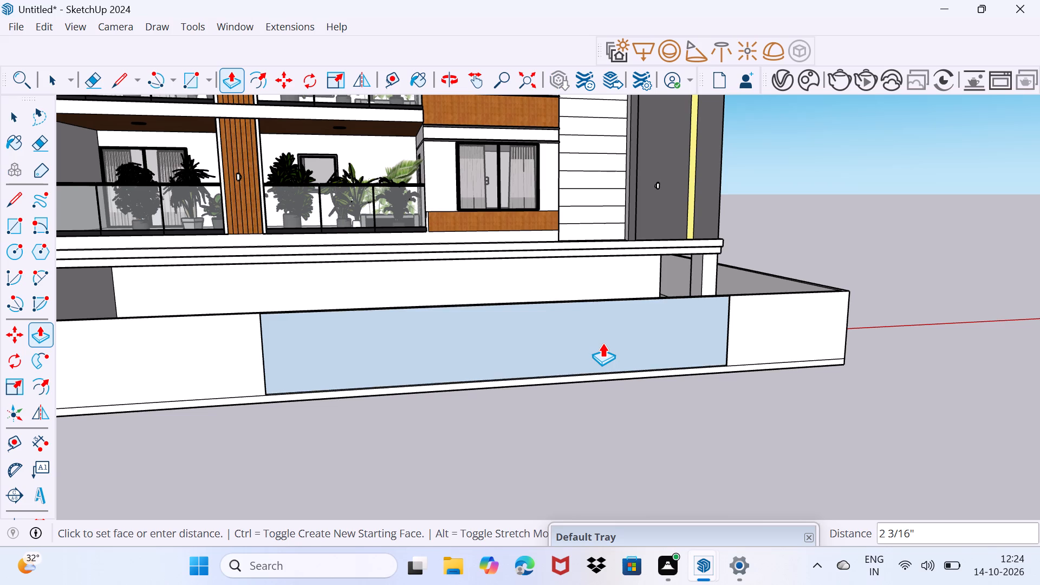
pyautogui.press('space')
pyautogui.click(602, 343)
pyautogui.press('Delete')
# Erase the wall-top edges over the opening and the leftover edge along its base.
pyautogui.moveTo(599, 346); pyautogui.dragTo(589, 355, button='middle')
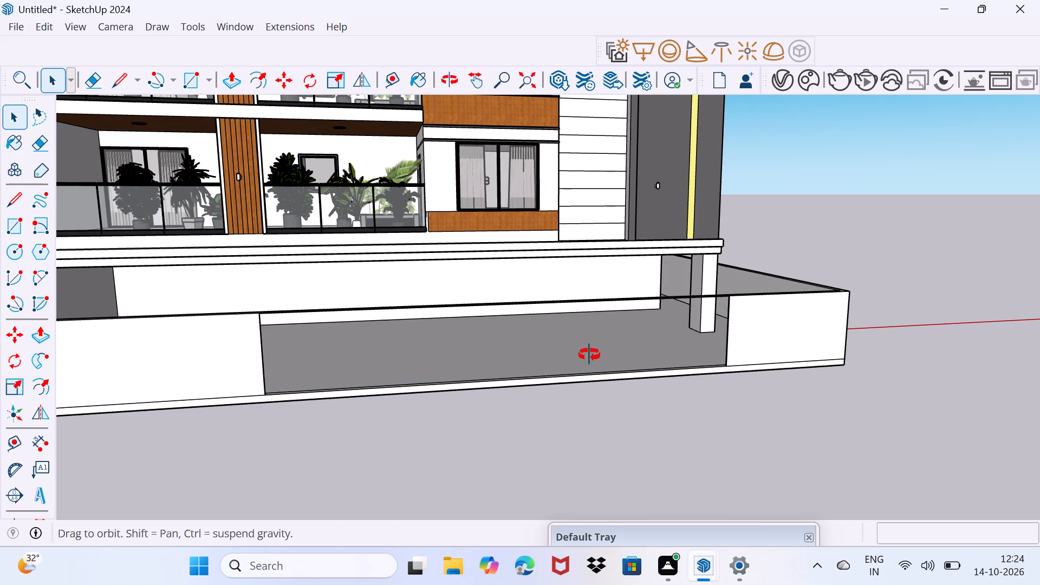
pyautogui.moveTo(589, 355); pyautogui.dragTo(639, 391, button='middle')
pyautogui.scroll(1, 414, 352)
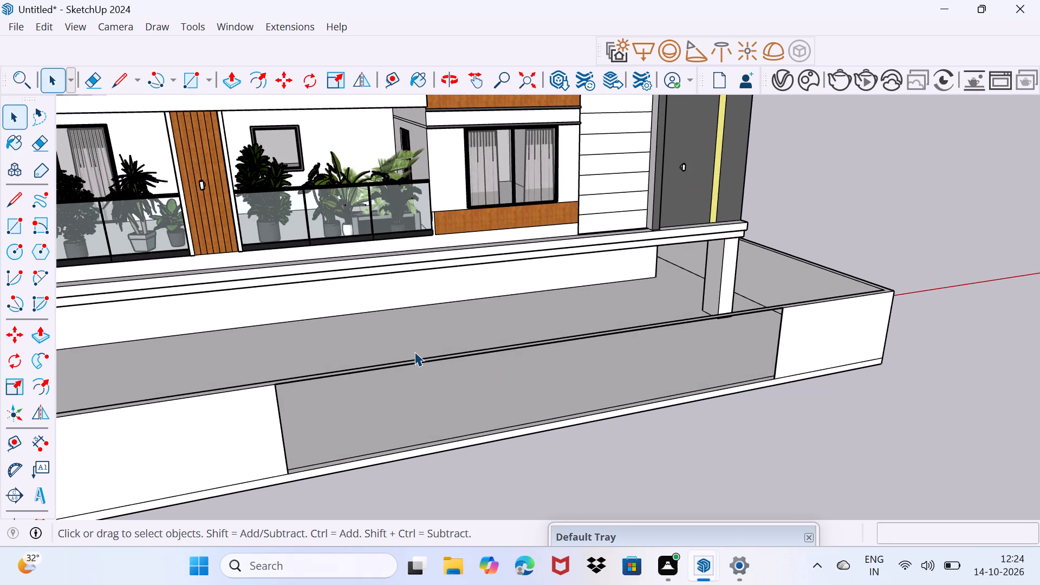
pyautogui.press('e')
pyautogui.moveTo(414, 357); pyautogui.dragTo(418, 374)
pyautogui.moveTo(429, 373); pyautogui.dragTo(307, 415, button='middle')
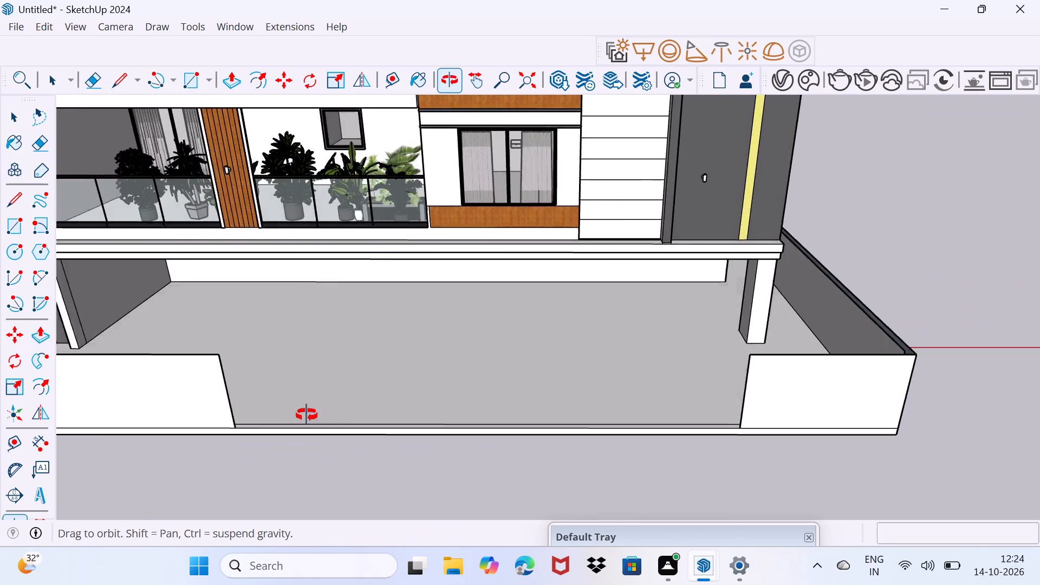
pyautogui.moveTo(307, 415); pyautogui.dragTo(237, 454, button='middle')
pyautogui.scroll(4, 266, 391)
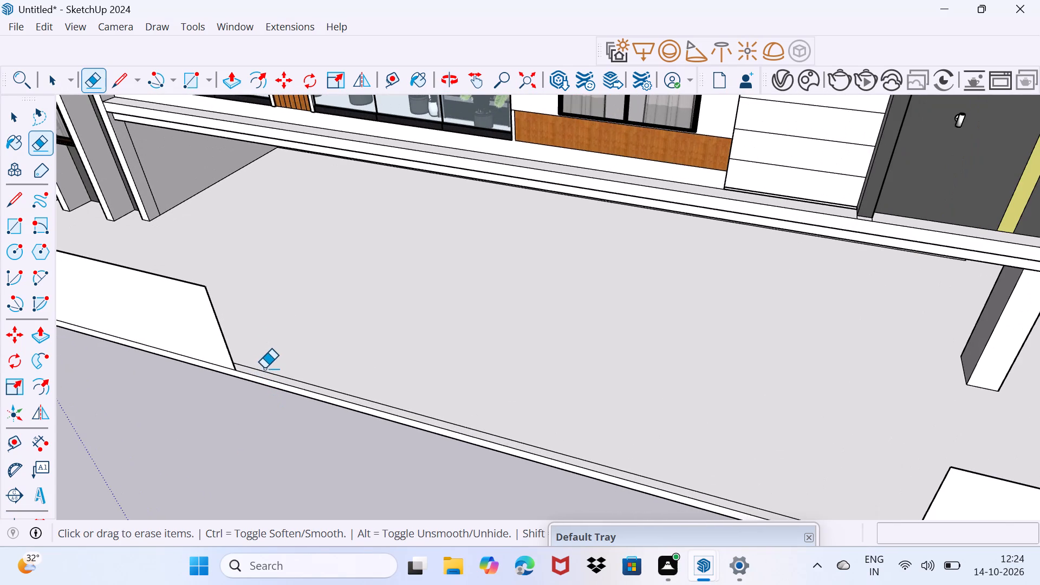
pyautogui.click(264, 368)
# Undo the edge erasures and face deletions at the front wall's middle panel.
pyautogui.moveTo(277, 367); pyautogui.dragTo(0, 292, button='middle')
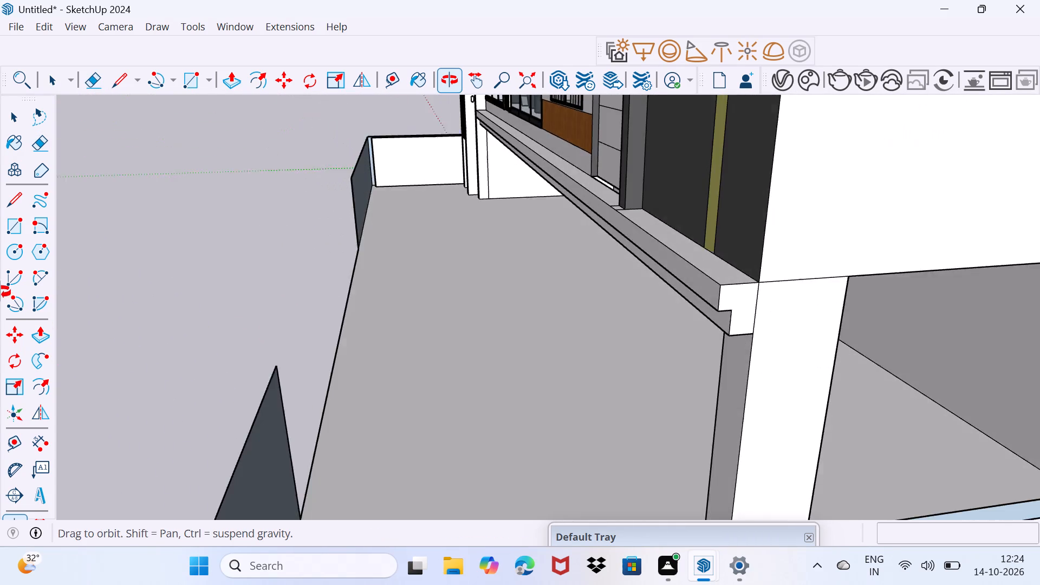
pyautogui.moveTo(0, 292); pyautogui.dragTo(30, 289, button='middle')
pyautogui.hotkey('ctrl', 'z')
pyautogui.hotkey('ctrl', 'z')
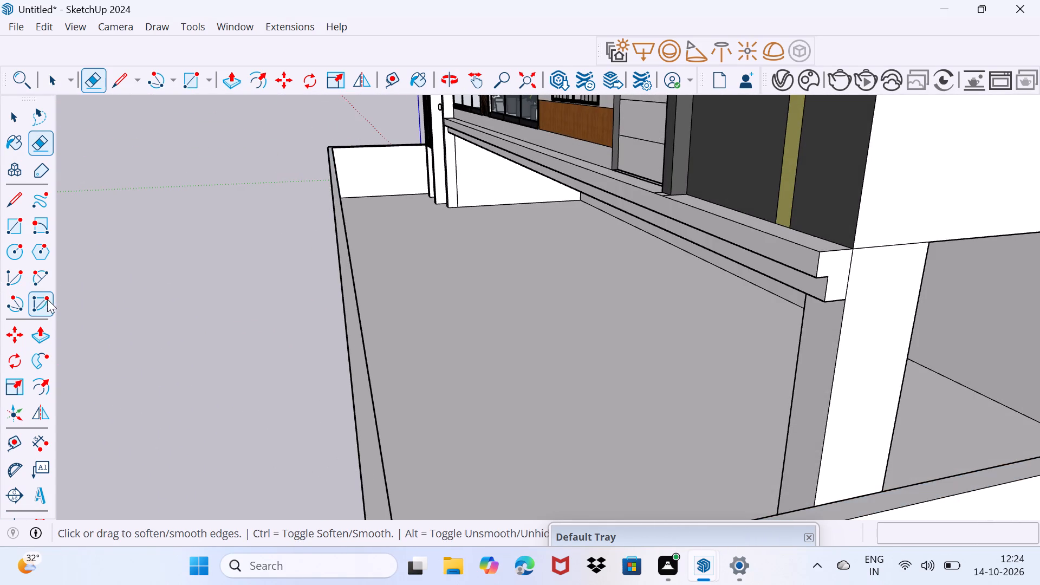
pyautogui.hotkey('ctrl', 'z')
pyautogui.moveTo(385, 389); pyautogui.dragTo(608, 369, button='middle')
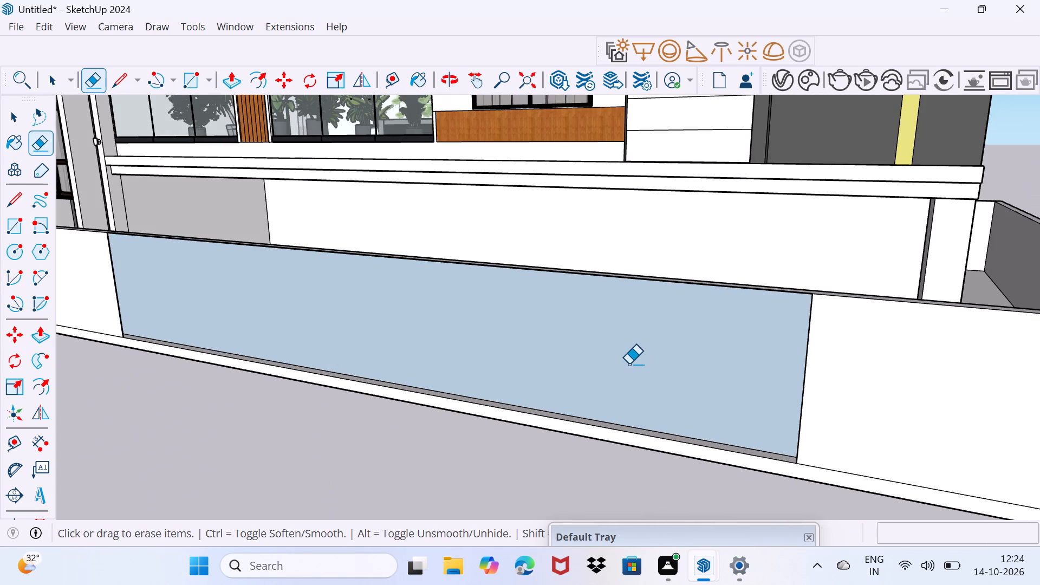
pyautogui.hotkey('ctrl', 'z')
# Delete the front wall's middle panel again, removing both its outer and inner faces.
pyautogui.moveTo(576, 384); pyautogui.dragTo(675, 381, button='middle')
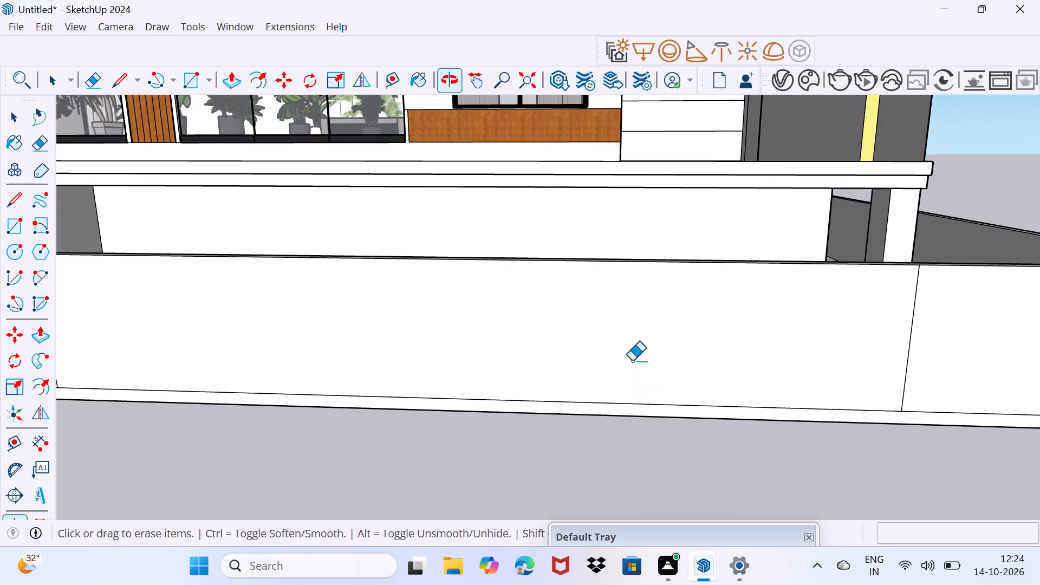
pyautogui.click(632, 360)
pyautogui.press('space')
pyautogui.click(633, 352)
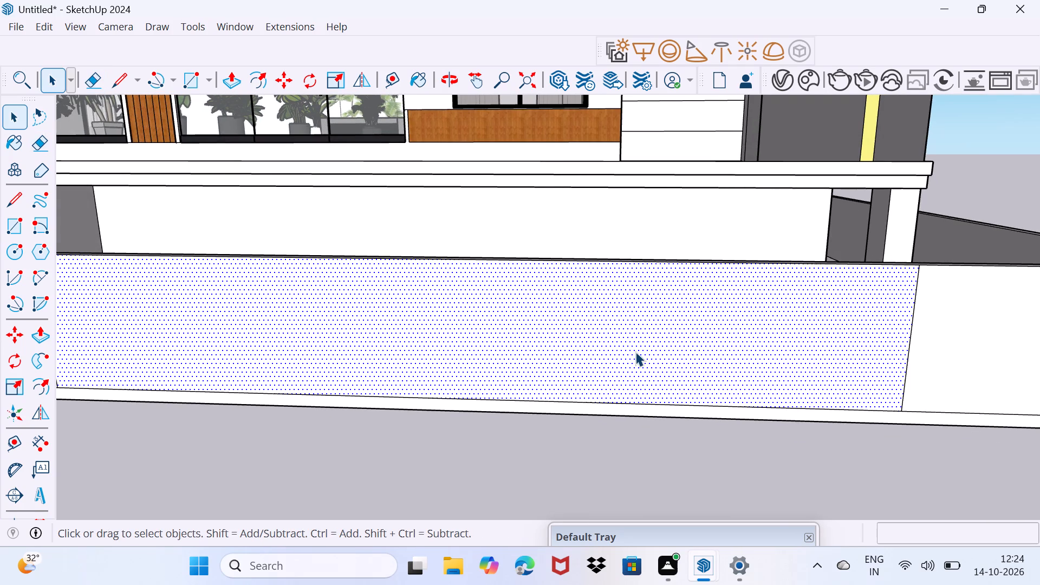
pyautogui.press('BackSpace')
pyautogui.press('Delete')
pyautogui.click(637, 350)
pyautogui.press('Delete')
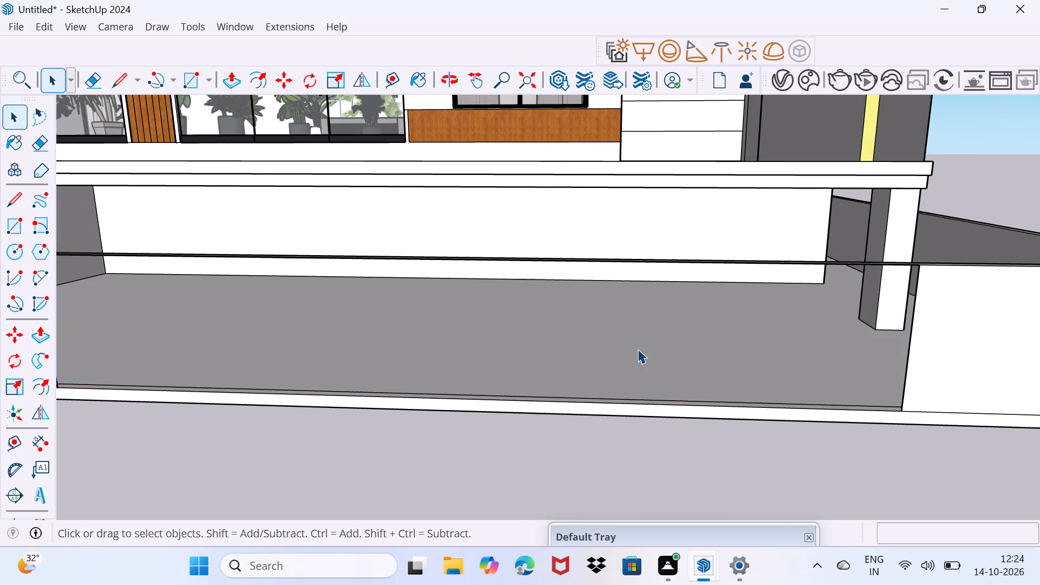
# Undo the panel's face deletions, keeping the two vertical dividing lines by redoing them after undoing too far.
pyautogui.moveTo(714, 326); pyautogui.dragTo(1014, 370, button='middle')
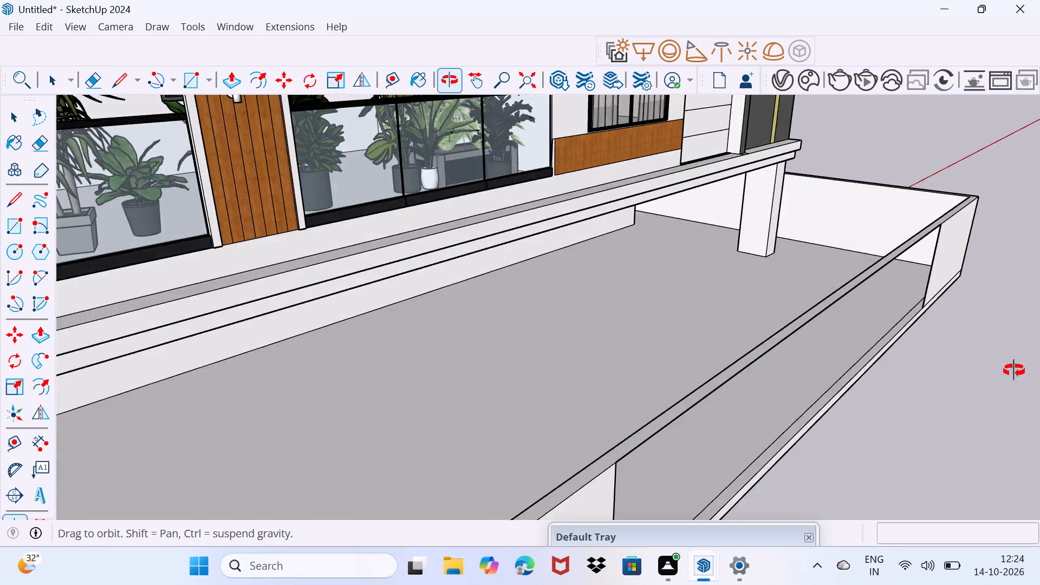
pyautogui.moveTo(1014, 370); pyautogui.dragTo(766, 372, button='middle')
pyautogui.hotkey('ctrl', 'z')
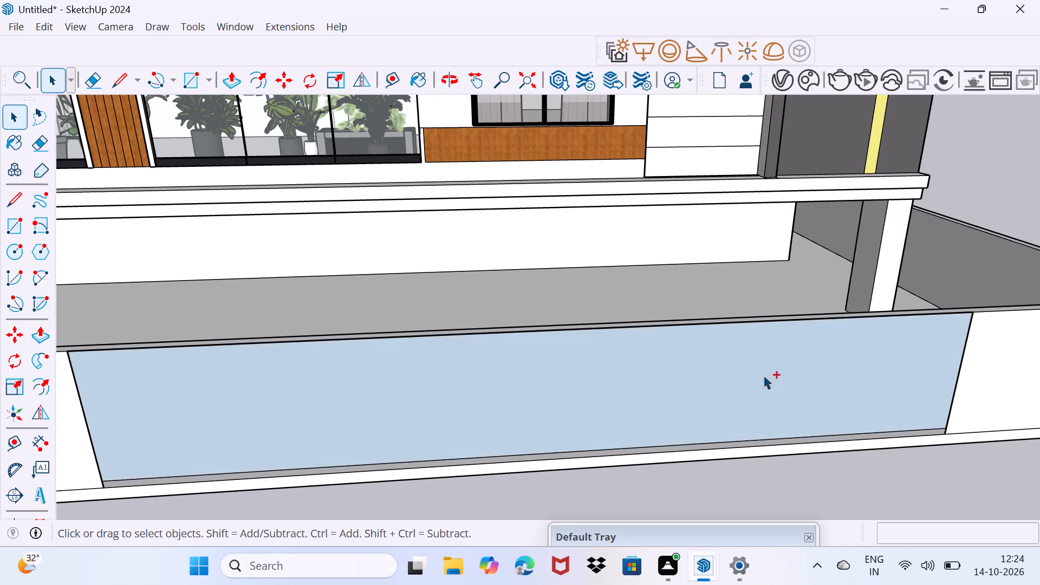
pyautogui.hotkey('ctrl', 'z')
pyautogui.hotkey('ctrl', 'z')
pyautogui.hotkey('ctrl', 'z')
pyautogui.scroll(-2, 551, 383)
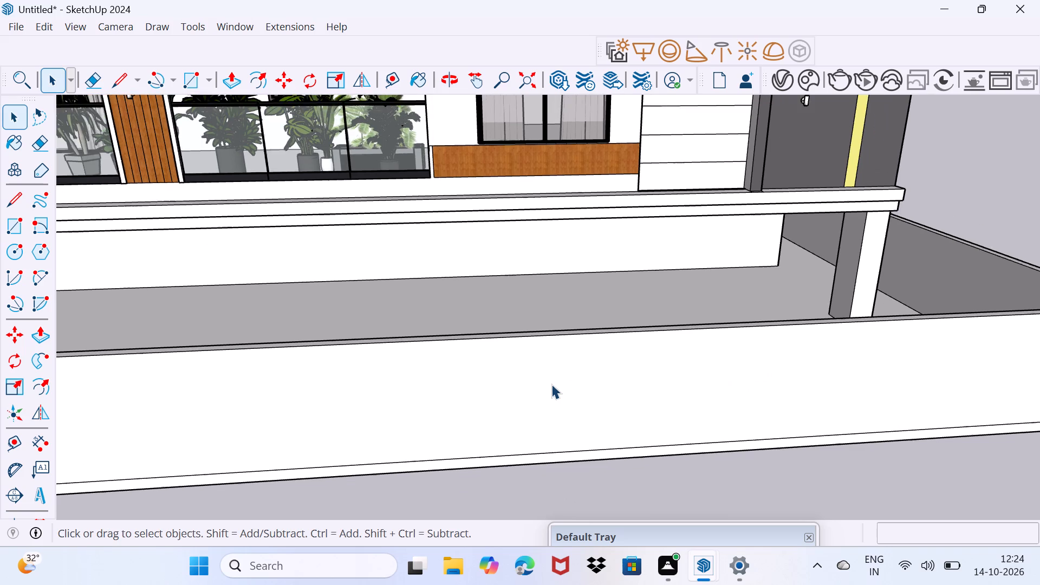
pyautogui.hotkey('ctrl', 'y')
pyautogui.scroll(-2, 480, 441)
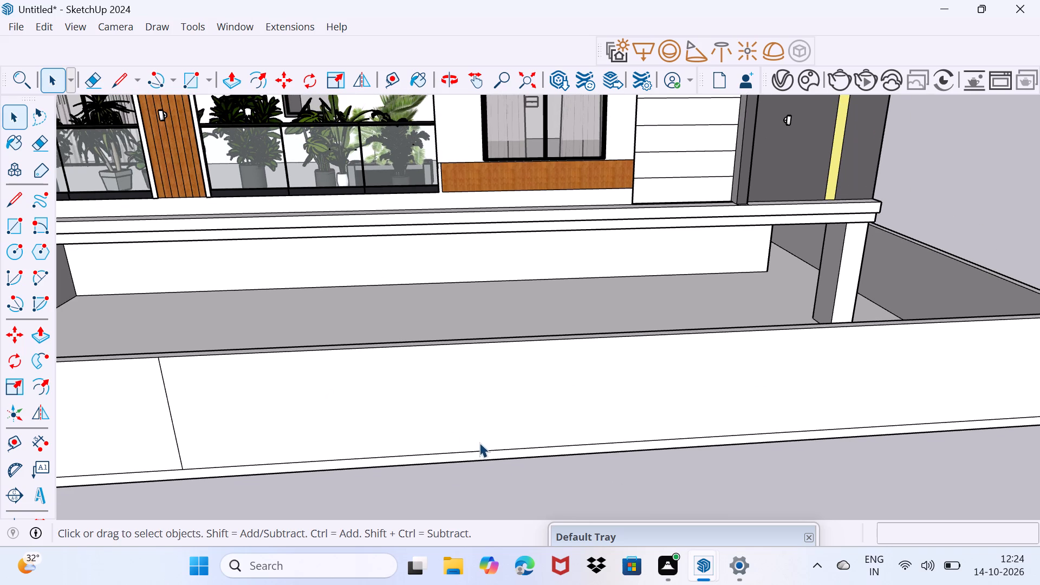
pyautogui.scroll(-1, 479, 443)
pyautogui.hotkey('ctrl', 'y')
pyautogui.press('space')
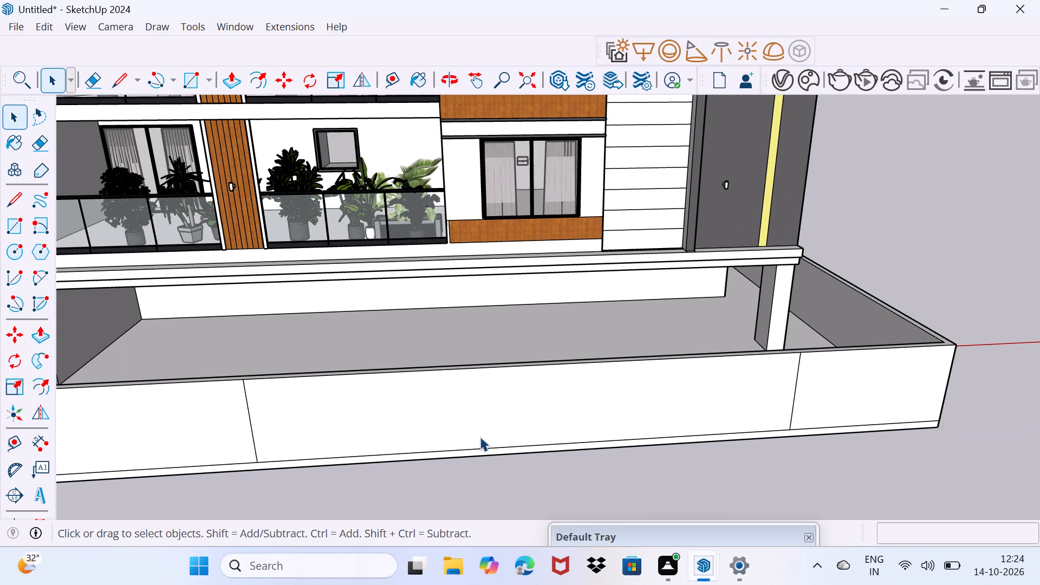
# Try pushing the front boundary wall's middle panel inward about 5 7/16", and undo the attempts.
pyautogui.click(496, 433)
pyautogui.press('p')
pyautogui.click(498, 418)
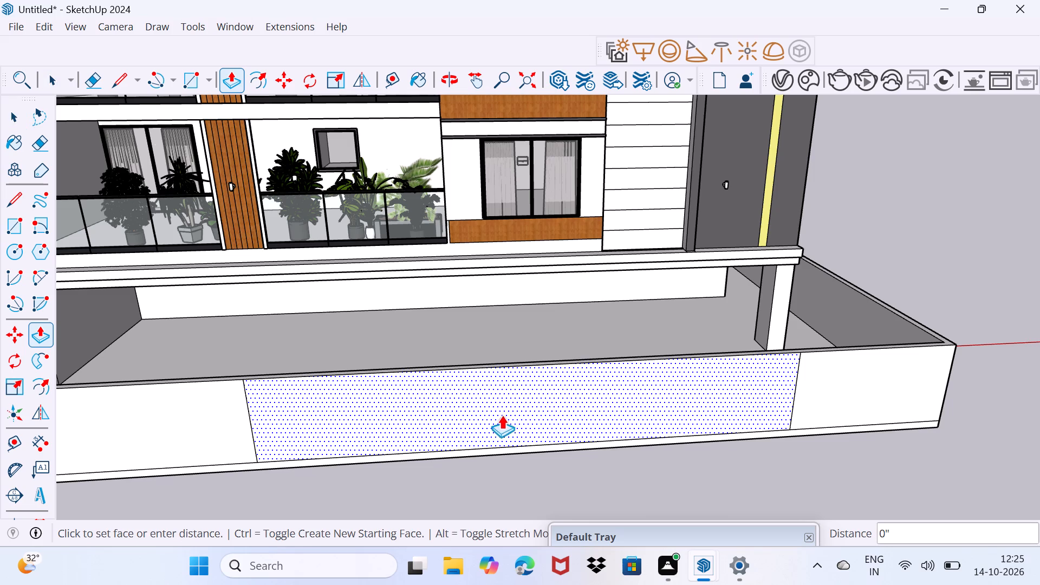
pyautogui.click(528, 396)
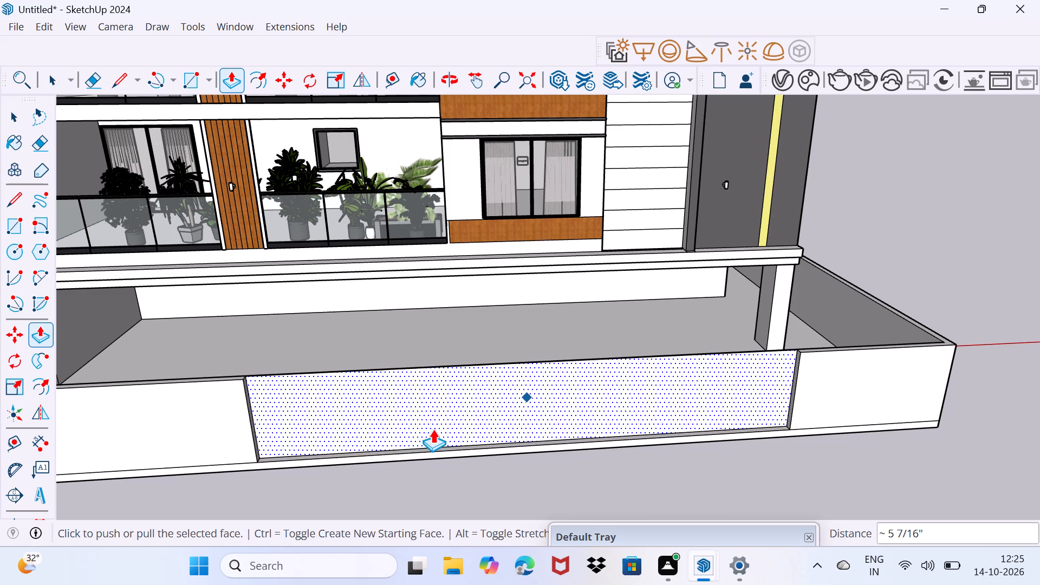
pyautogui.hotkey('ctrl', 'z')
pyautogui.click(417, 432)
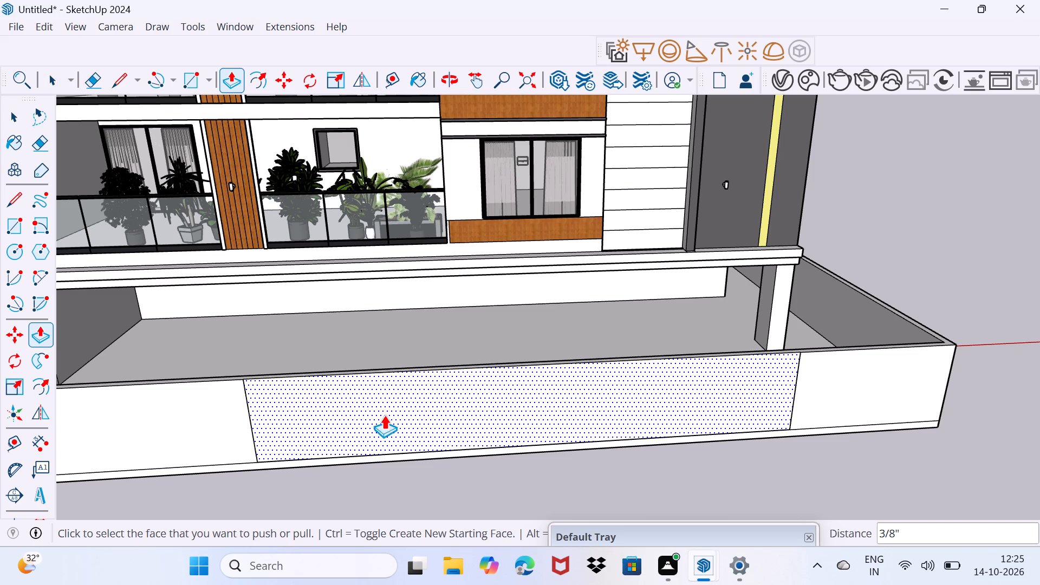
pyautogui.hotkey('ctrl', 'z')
# Push the front boundary wall's middle panel inward by about 5 7/16" with Push/Pull.
pyautogui.click(330, 427)
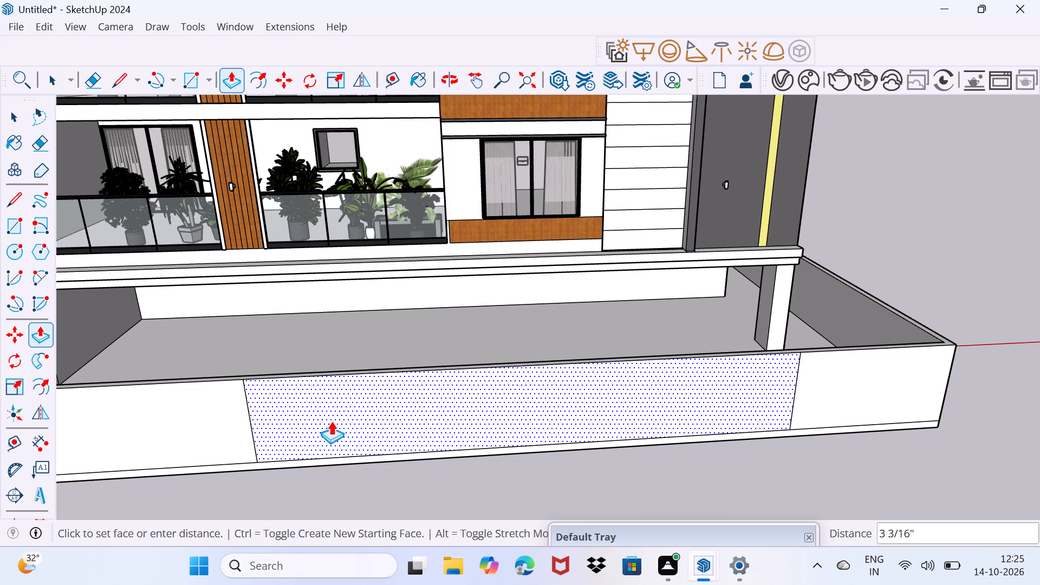
pyautogui.click(321, 407)
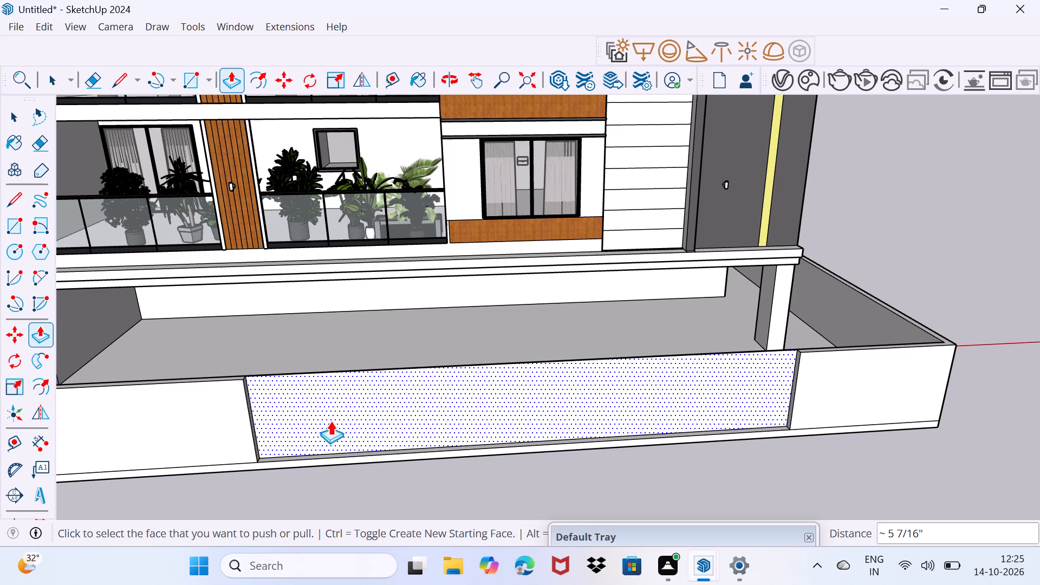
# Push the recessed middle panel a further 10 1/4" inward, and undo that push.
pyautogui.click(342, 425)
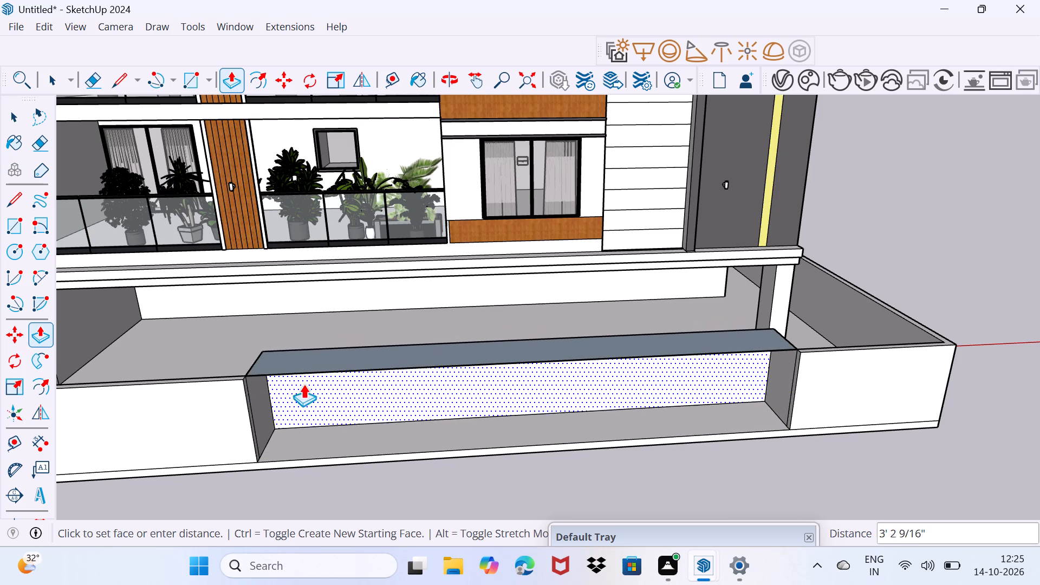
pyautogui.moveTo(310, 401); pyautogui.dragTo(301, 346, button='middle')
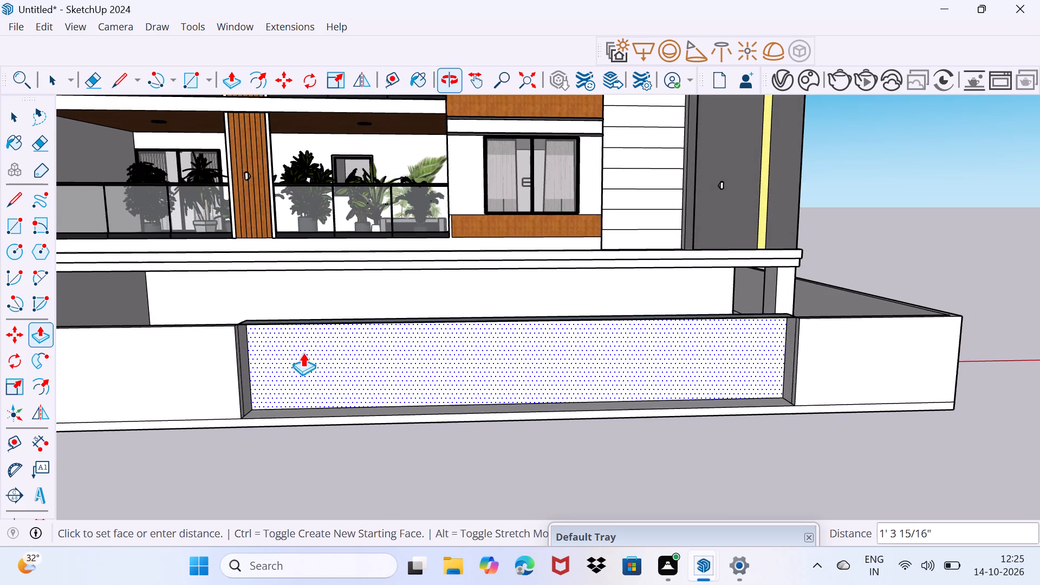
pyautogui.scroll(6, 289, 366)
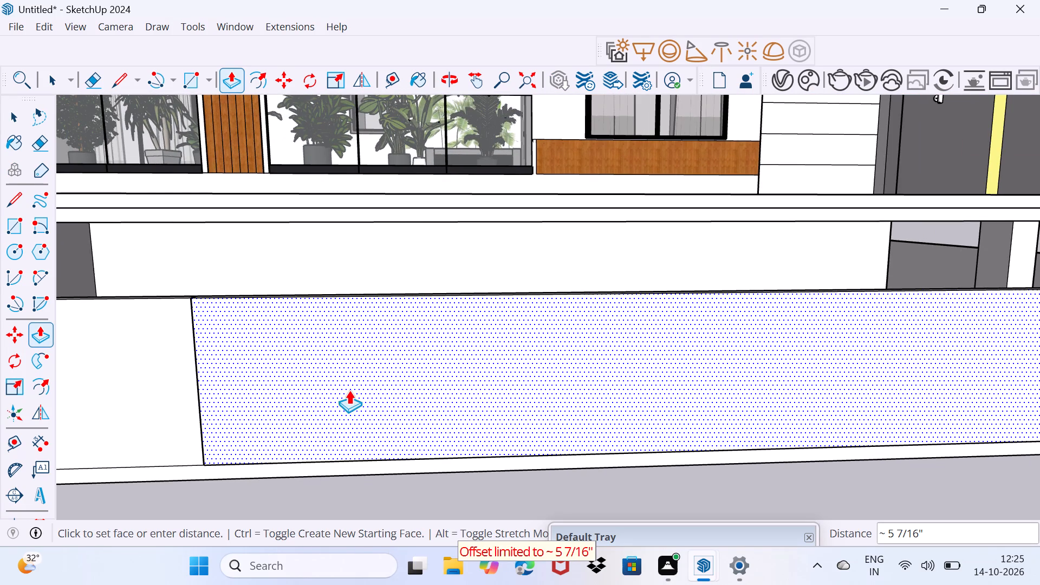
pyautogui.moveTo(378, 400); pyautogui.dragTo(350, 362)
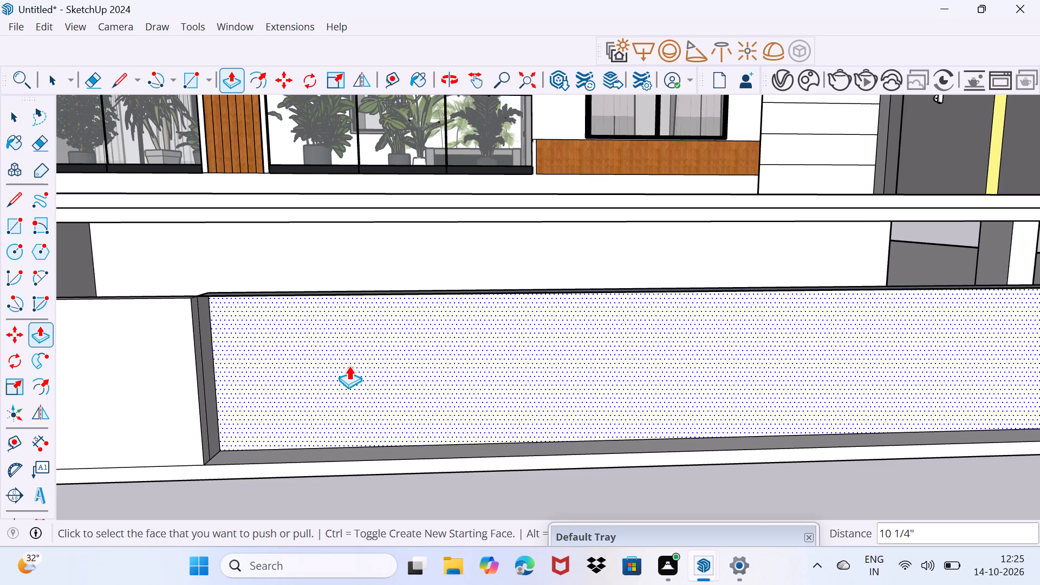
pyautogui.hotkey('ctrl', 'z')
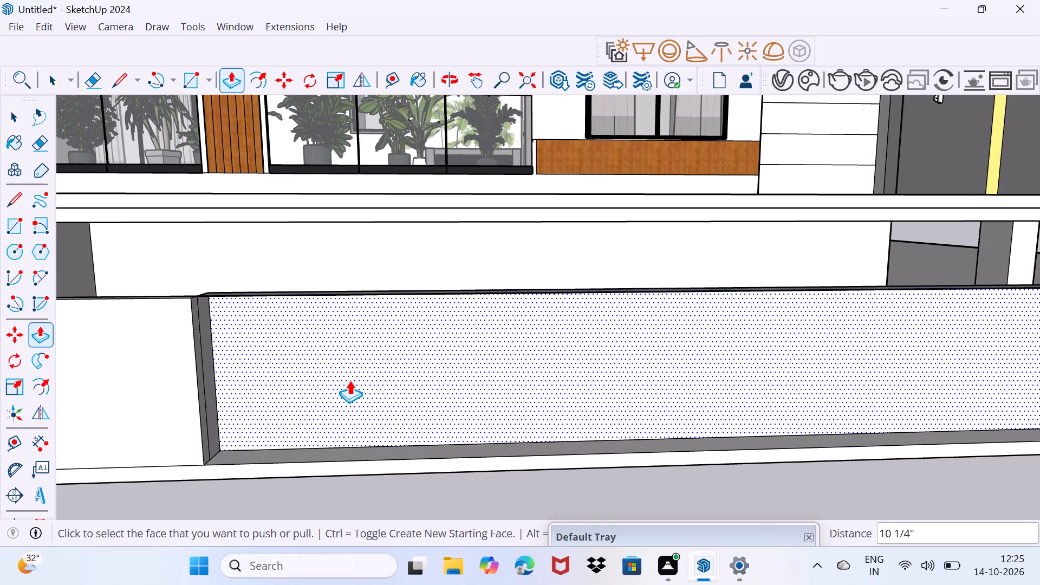
# Delete the recessed middle panel face to open the gap in the front boundary wall.
pyautogui.click(347, 387)
pyautogui.press('Delete')
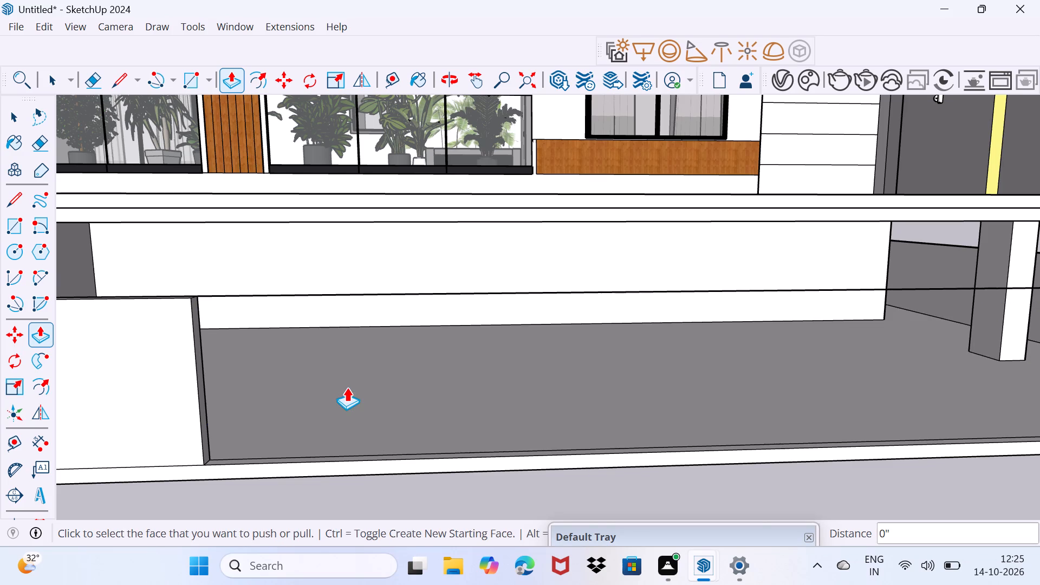
# Erase the leftover edge spanning the top of the front boundary wall's opening.
pyautogui.moveTo(332, 395); pyautogui.dragTo(60, 503, button='middle')
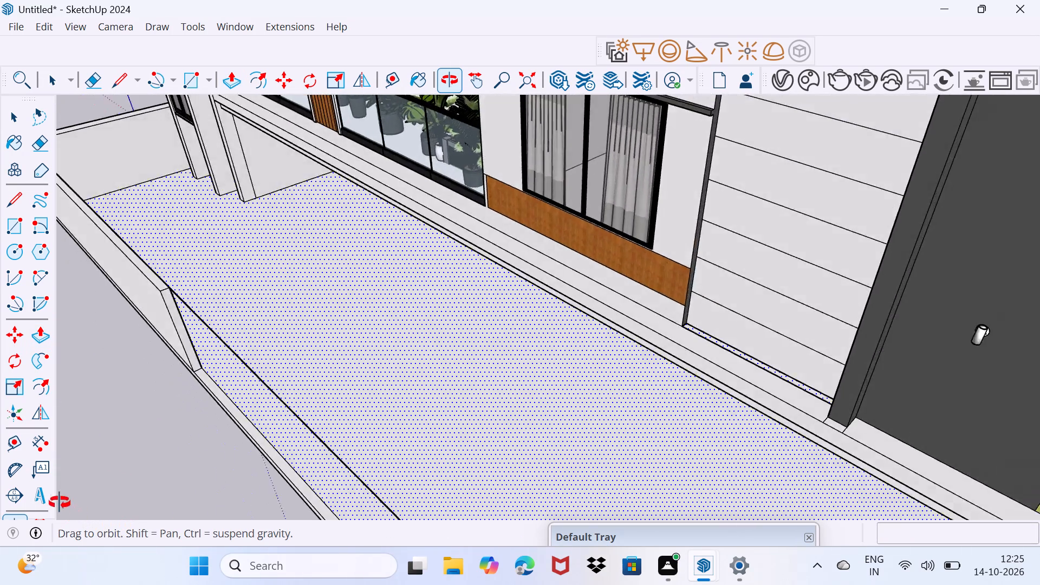
pyautogui.moveTo(60, 503); pyautogui.dragTo(0, 466, button='middle')
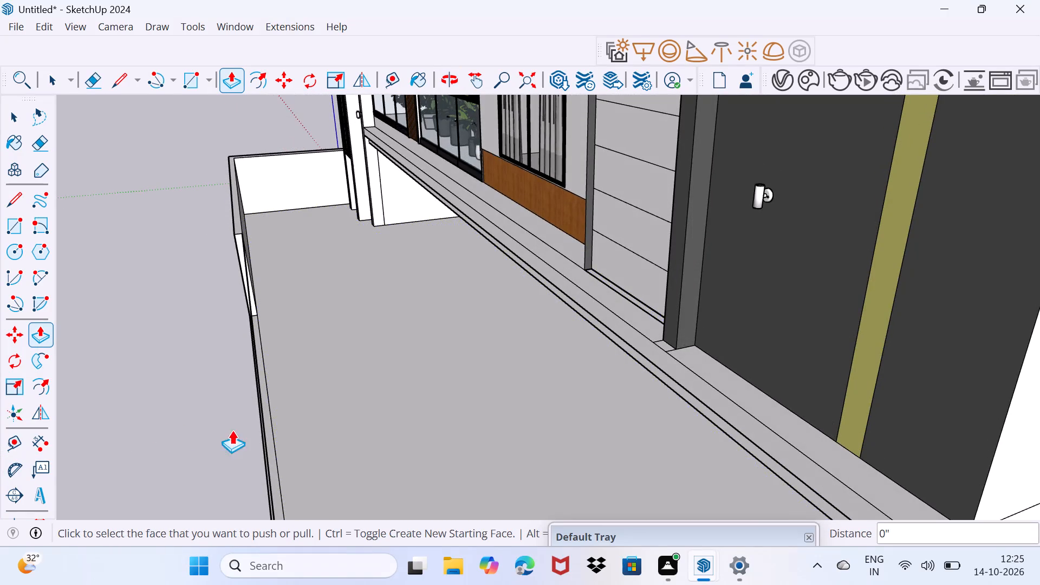
pyautogui.scroll(6, 261, 421)
pyautogui.scroll(5, 263, 201)
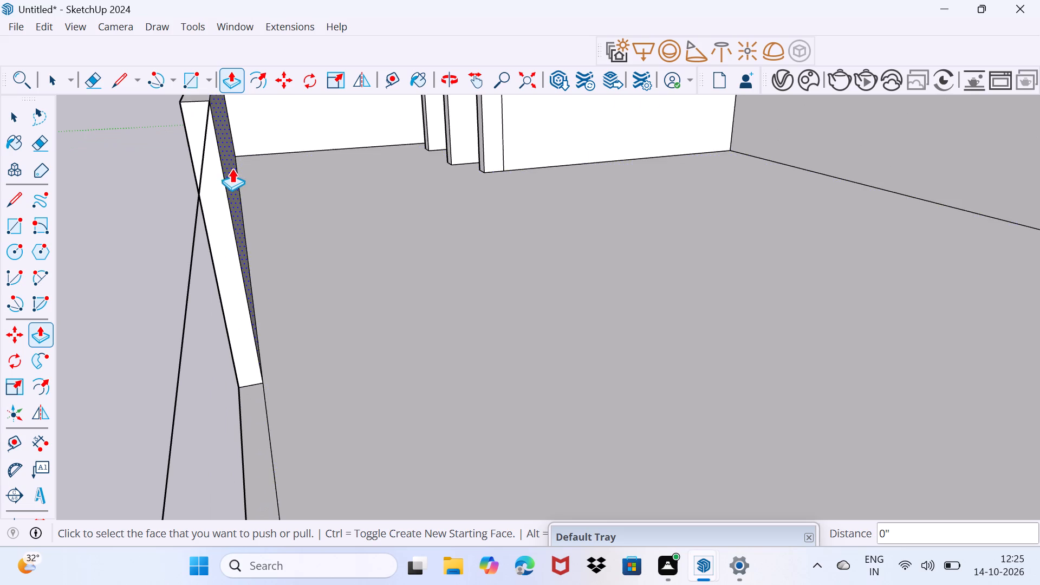
pyautogui.scroll(3, 199, 147)
pyautogui.moveTo(226, 108); pyautogui.dragTo(221, 141, button='middle')
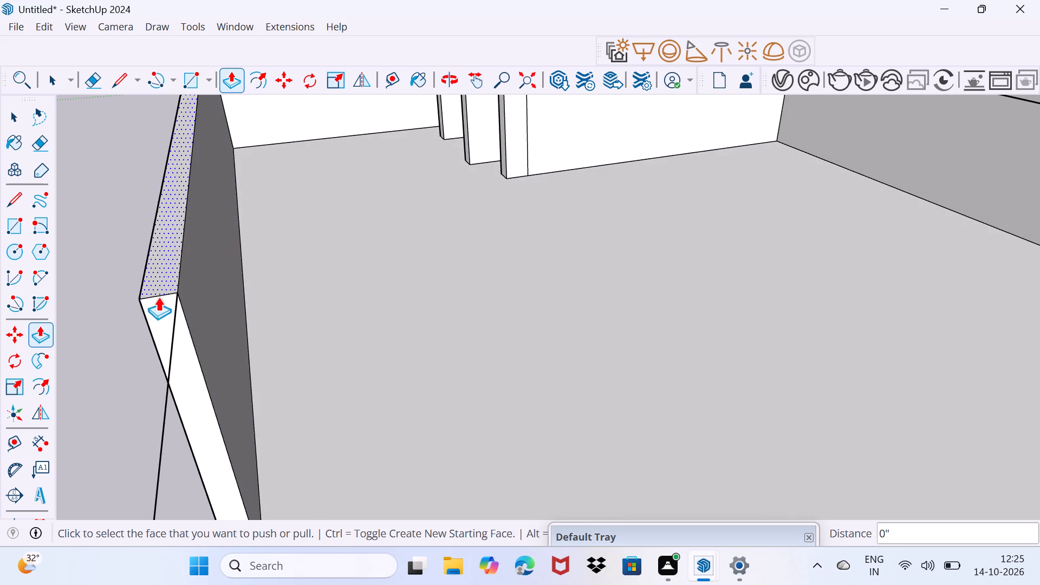
pyautogui.press('space')
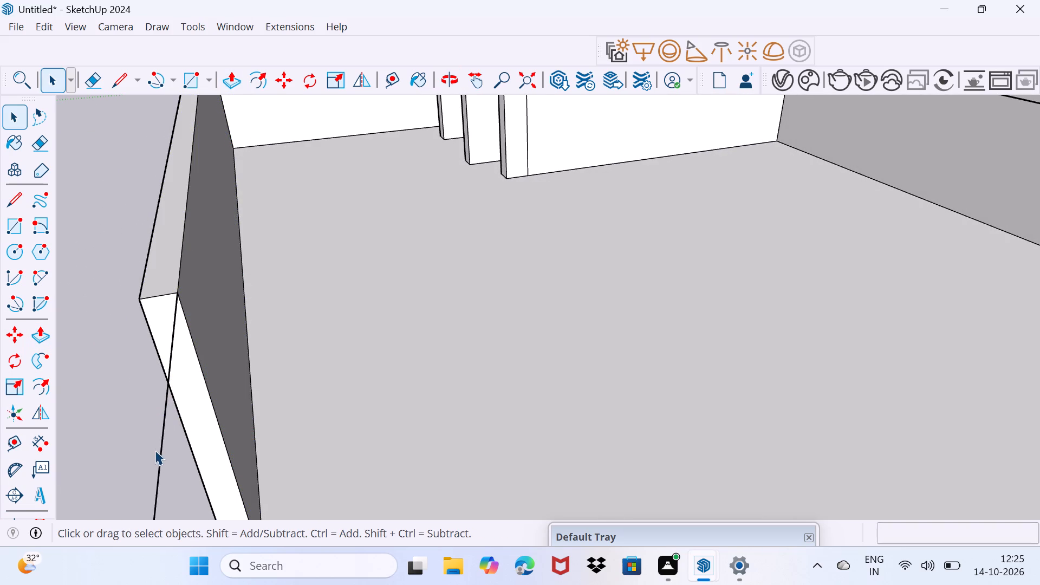
pyautogui.press('e')
pyautogui.click(157, 466)
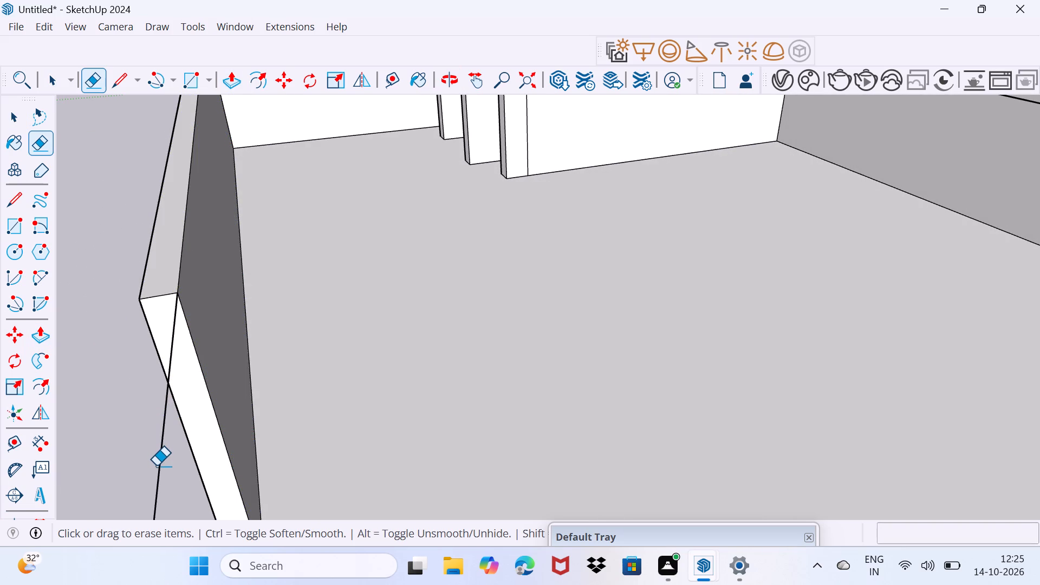
pyautogui.moveTo(160, 469); pyautogui.dragTo(140, 466)
# Draw a rectangle about 8' 8" by 8' 6" on the ground-floor wall behind the opening, rising from the wall's base.
pyautogui.moveTo(145, 445); pyautogui.dragTo(417, 375, button='middle')
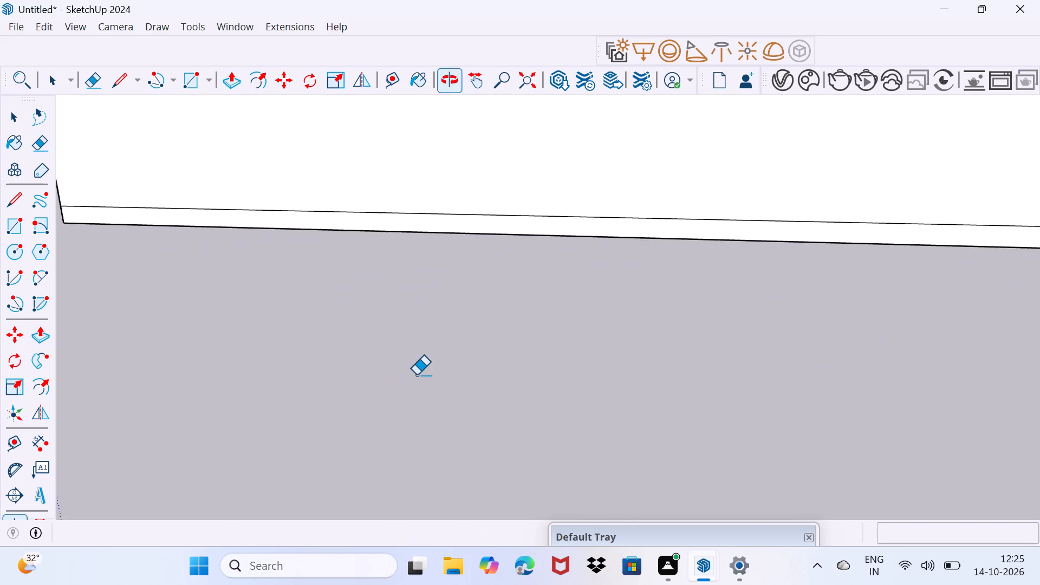
pyautogui.scroll(-3, 417, 375)
pyautogui.scroll(-18, 405, 376)
pyautogui.moveTo(389, 406); pyautogui.dragTo(398, 406, button='middle')
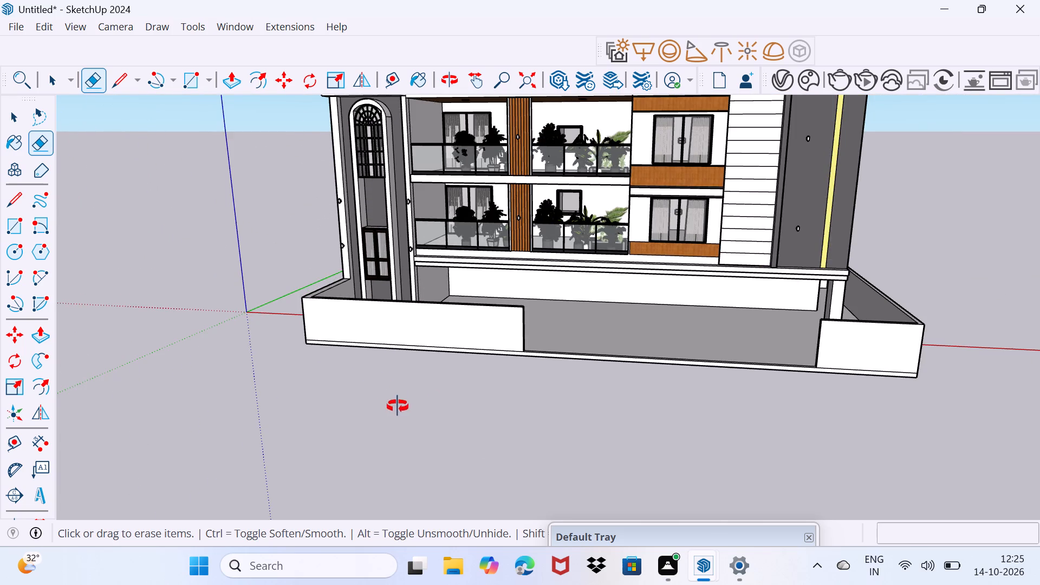
pyautogui.moveTo(398, 406); pyautogui.dragTo(542, 396, button='middle')
pyautogui.scroll(5, 613, 317)
pyautogui.moveTo(611, 327); pyautogui.dragTo(556, 231, button='middle')
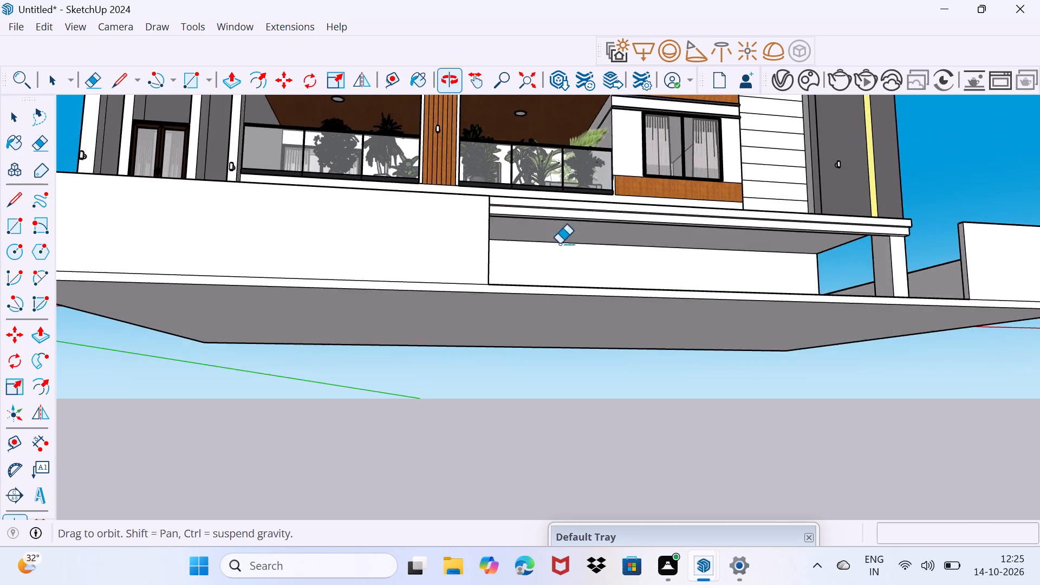
pyautogui.scroll(4, 575, 250)
pyautogui.moveTo(585, 258); pyautogui.dragTo(560, 315, button='middle')
pyautogui.scroll(3, 569, 346)
pyautogui.press('space')
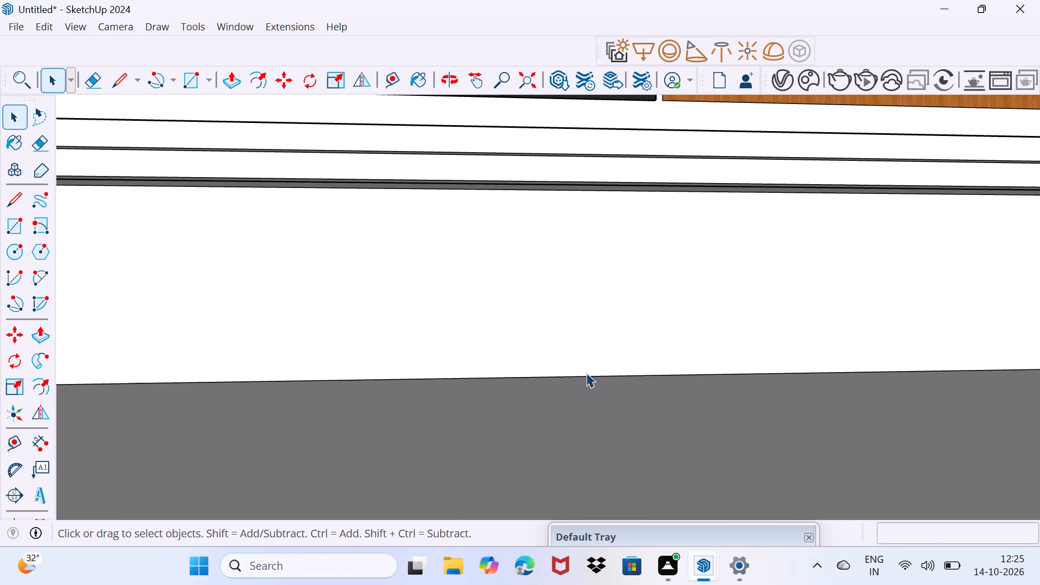
pyautogui.press('r')
pyautogui.click(679, 376)
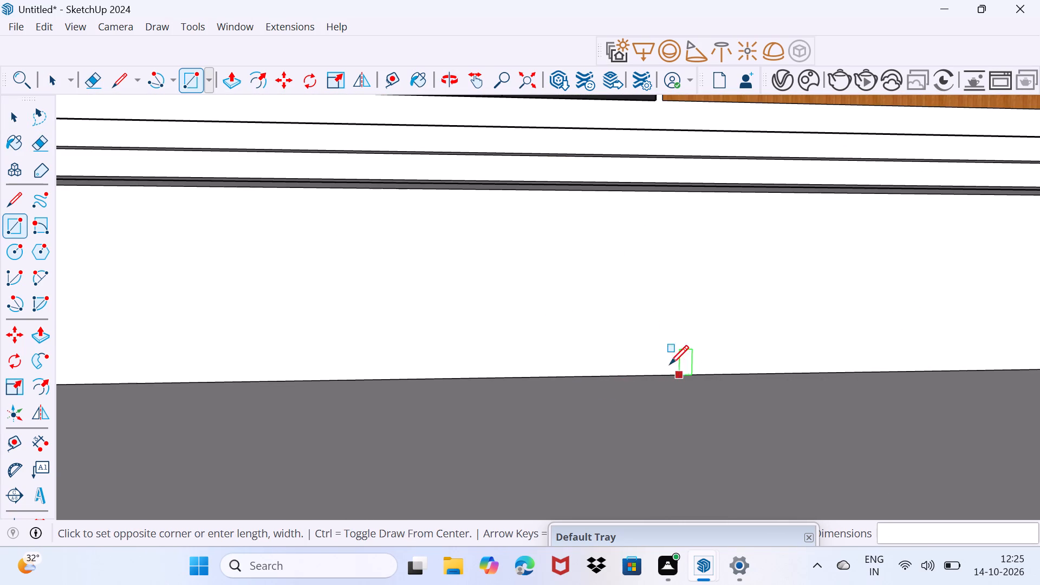
pyautogui.click(502, 201)
pyautogui.press('space')
# Push the new rectangle about 9' 2" into the ground-floor wall to form a recess.
pyautogui.scroll(-4, 538, 315)
pyautogui.click(558, 309)
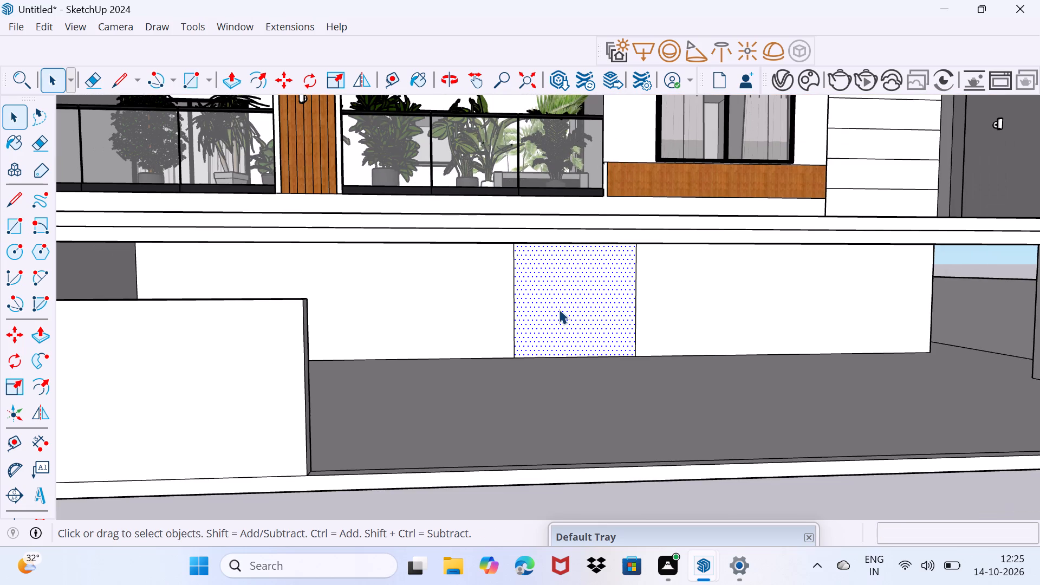
pyautogui.press('p')
pyautogui.click(560, 310)
pyautogui.click(550, 299)
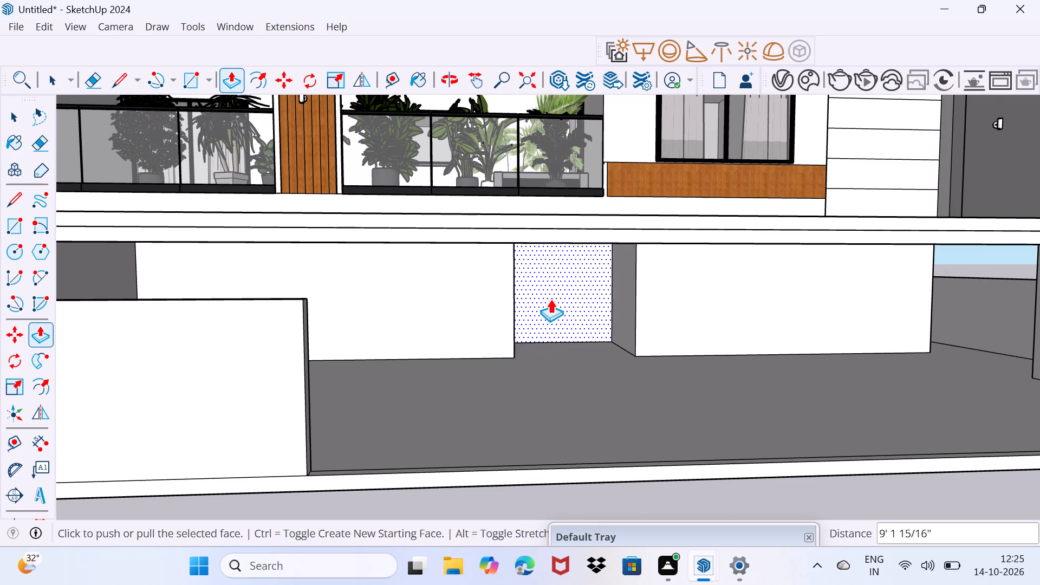
pyautogui.press('space')
pyautogui.moveTo(558, 326); pyautogui.dragTo(593, 295)
pyautogui.moveTo(547, 325); pyautogui.dragTo(495, 347, button='middle')
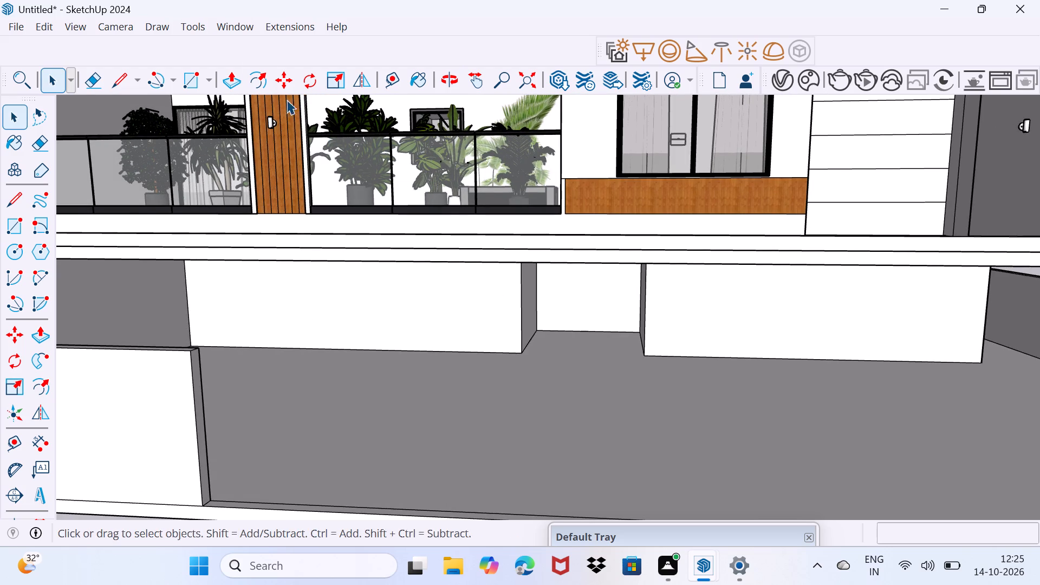
# Open 3D Warehouse and search its models for DOORS.
pyautogui.click(230, 30)
pyautogui.click(298, 158)
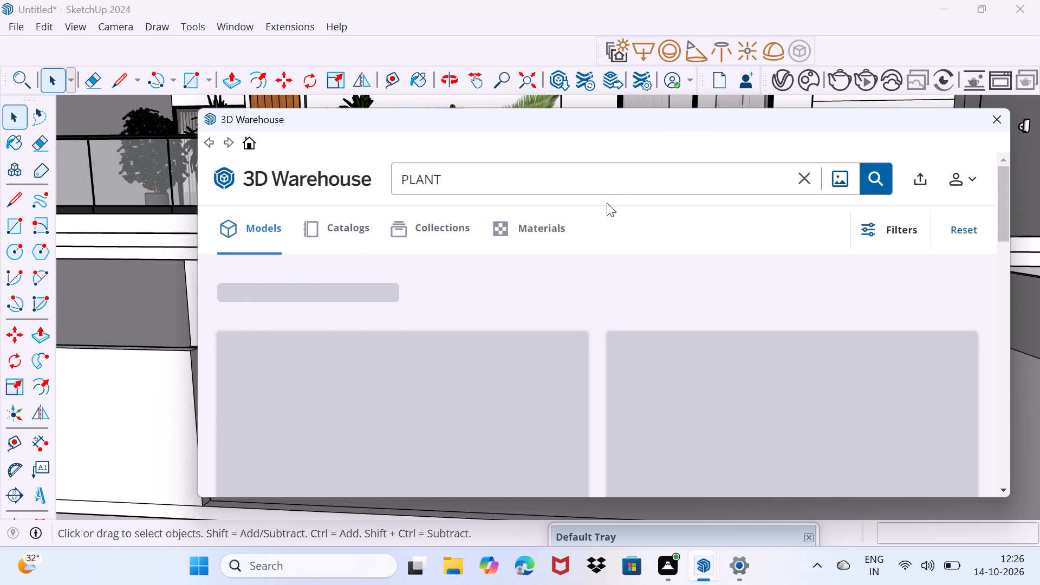
pyautogui.click(619, 184)
pyautogui.click(625, 172)
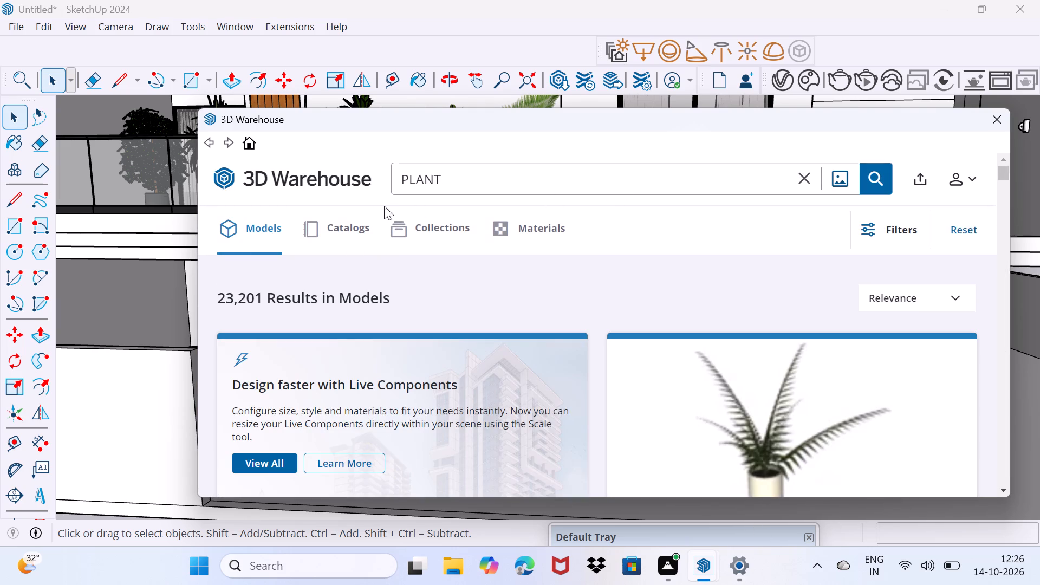
pyautogui.press('BackSpace')
pyautogui.press('BackSpace')
pyautogui.press('BackSpace')
pyautogui.press('BackSpace')
pyautogui.press('BackSpace')
pyautogui.press('BackSpace')
pyautogui.write('DOORS')
pyautogui.press('Return')
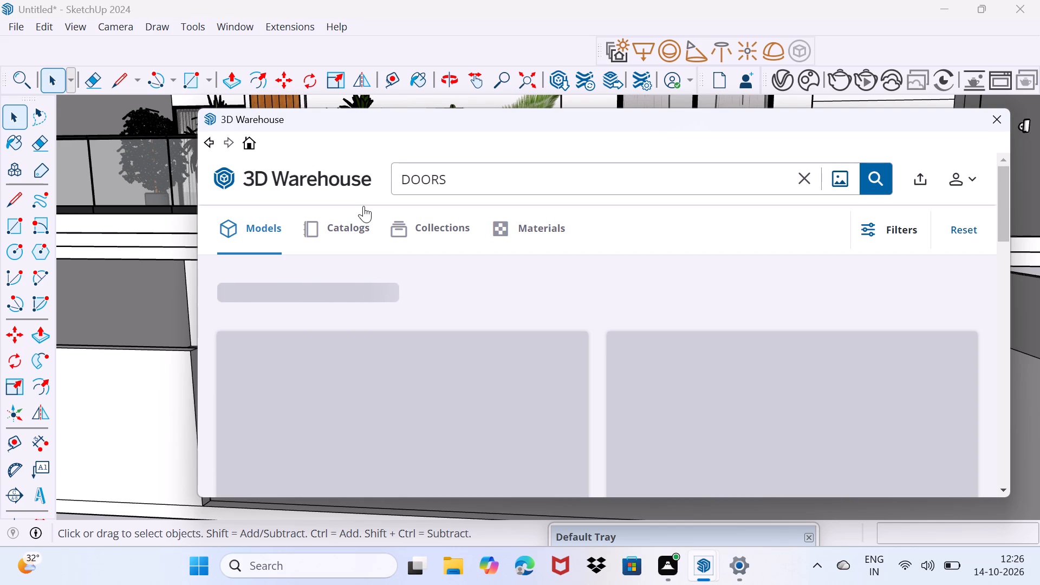
# Look through the door models in the search results for a suitable door.
pyautogui.scroll(-5, 497, 302)
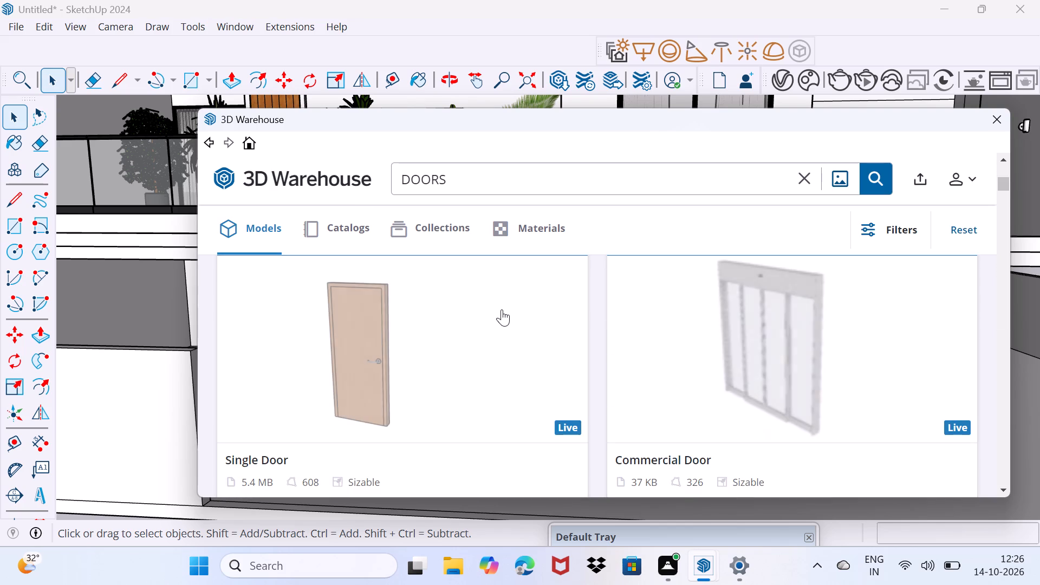
pyautogui.scroll(-9, 502, 309)
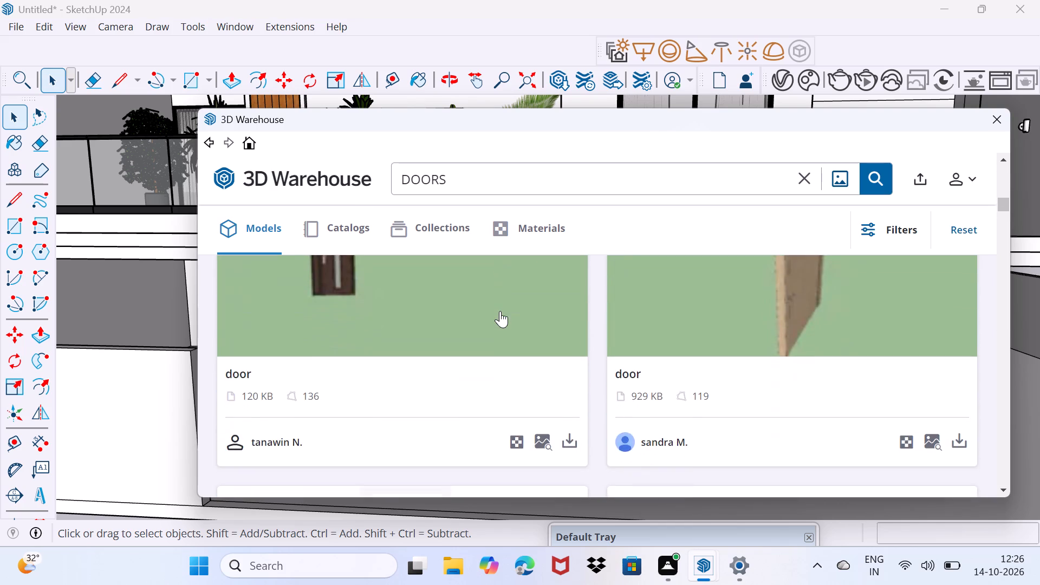
pyautogui.scroll(-11, 497, 310)
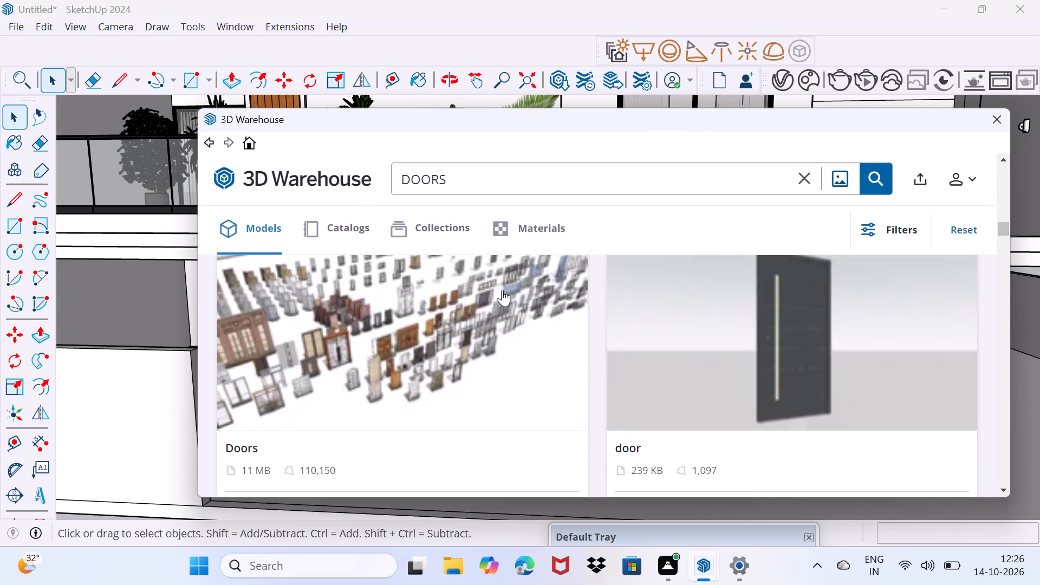
# Look through the 3D Warehouse door collections in the DOORS search results for one with suitable entrance doors.
pyautogui.click(432, 234)
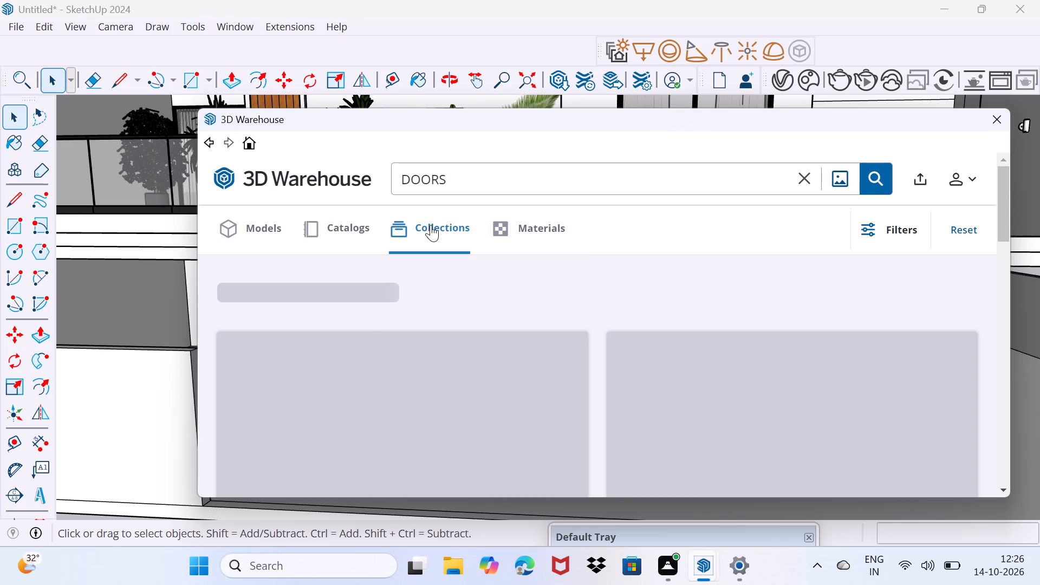
pyautogui.scroll(-7, 472, 360)
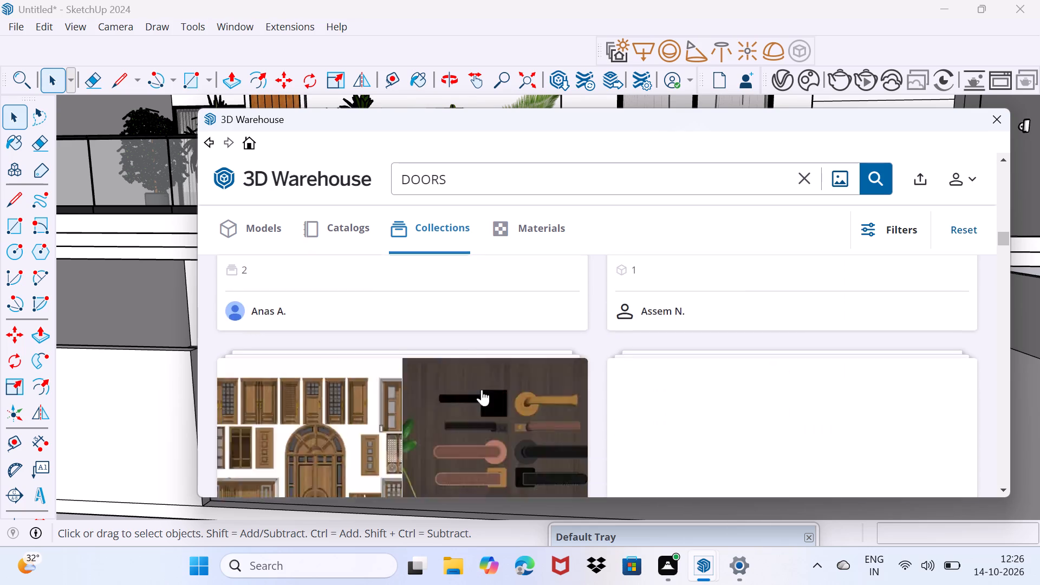
pyautogui.scroll(-8, 482, 389)
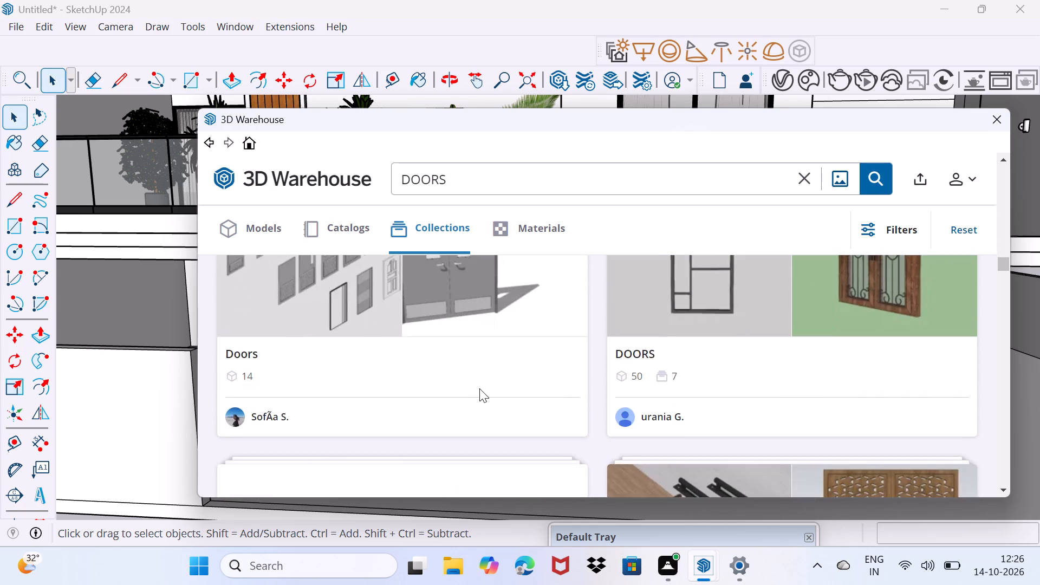
pyautogui.scroll(-7, 479, 388)
pyautogui.scroll(3, 478, 388)
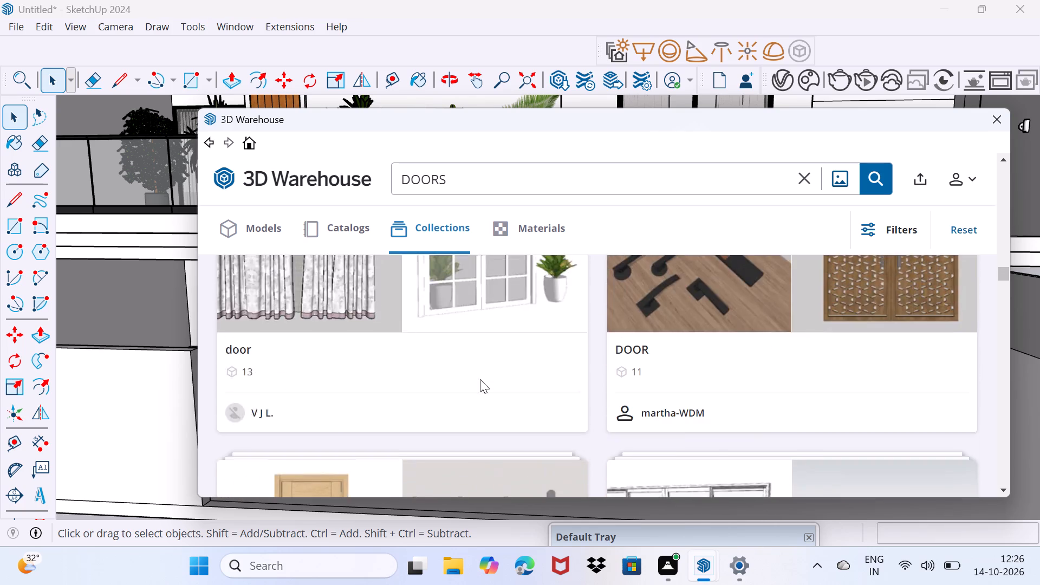
pyautogui.scroll(5, 484, 372)
pyautogui.scroll(-9, 485, 372)
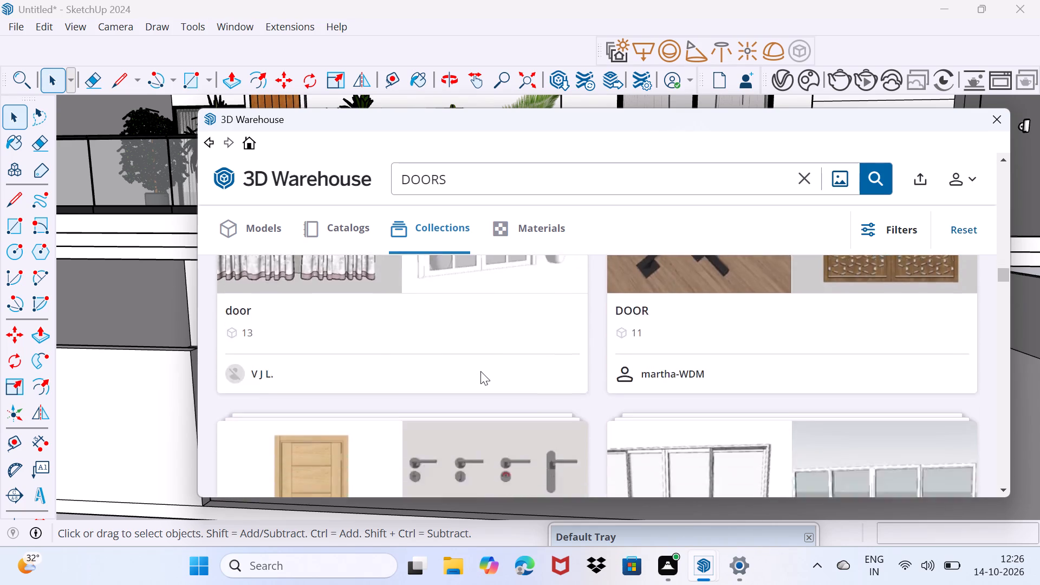
pyautogui.scroll(-12, 480, 371)
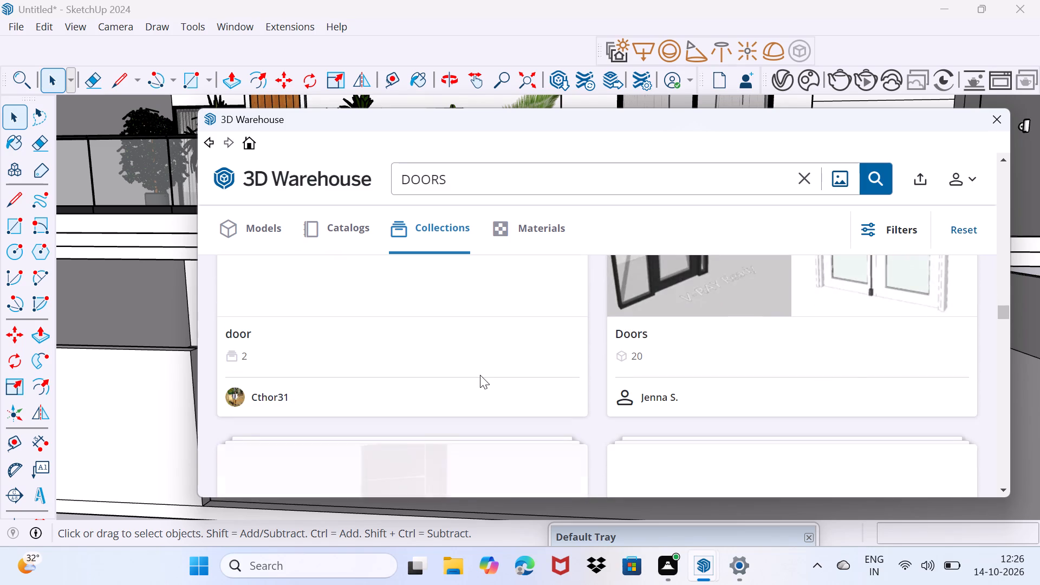
pyautogui.scroll(-9, 479, 375)
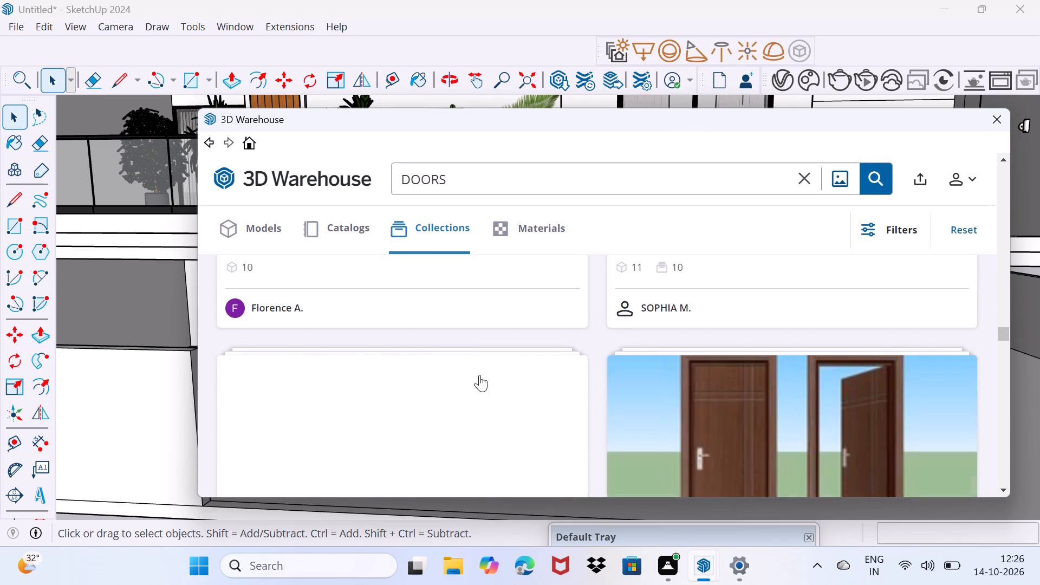
pyautogui.scroll(-10, 479, 375)
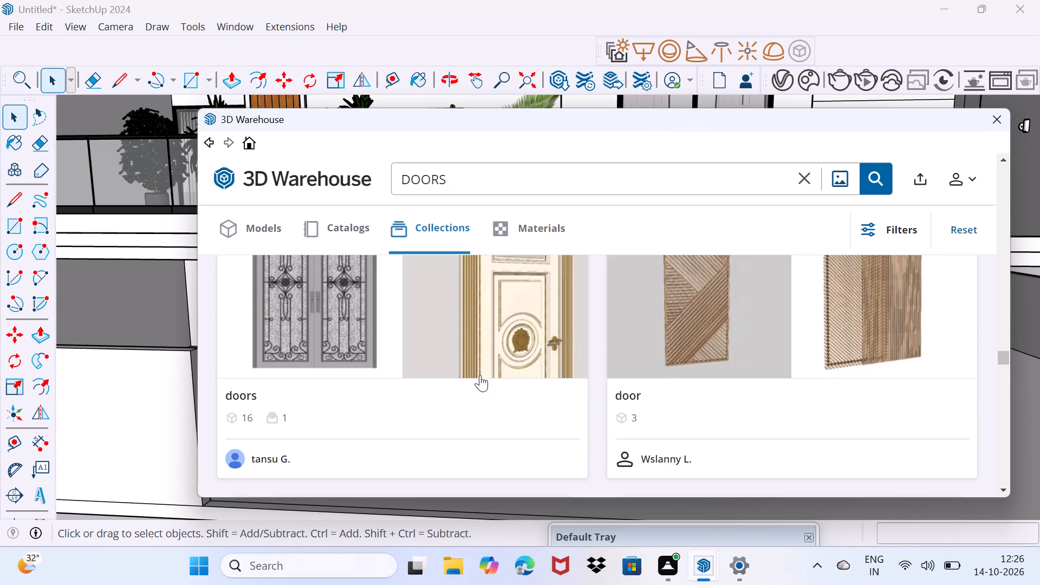
pyautogui.scroll(-9, 480, 375)
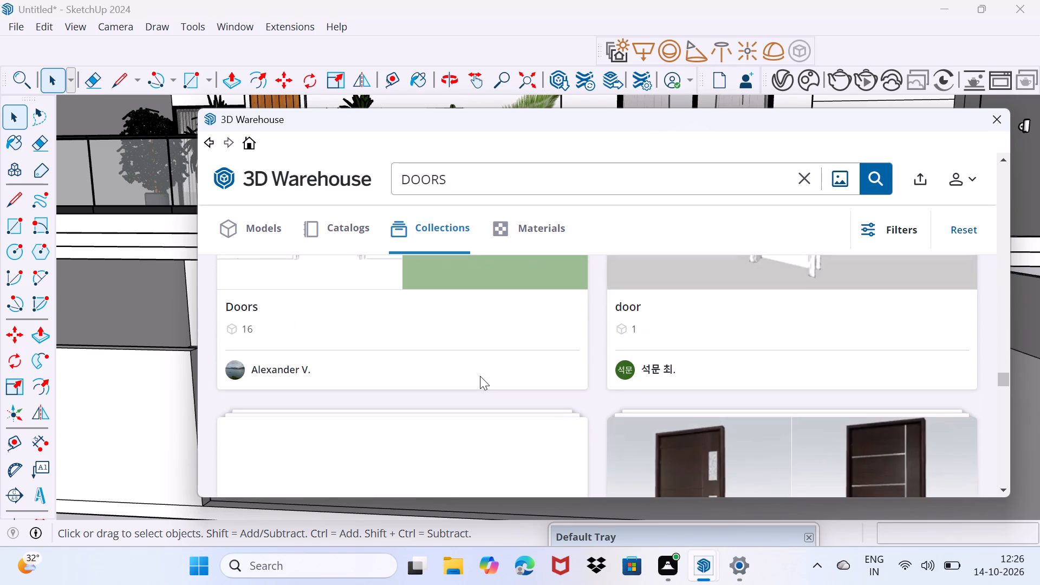
pyautogui.scroll(-3, 480, 376)
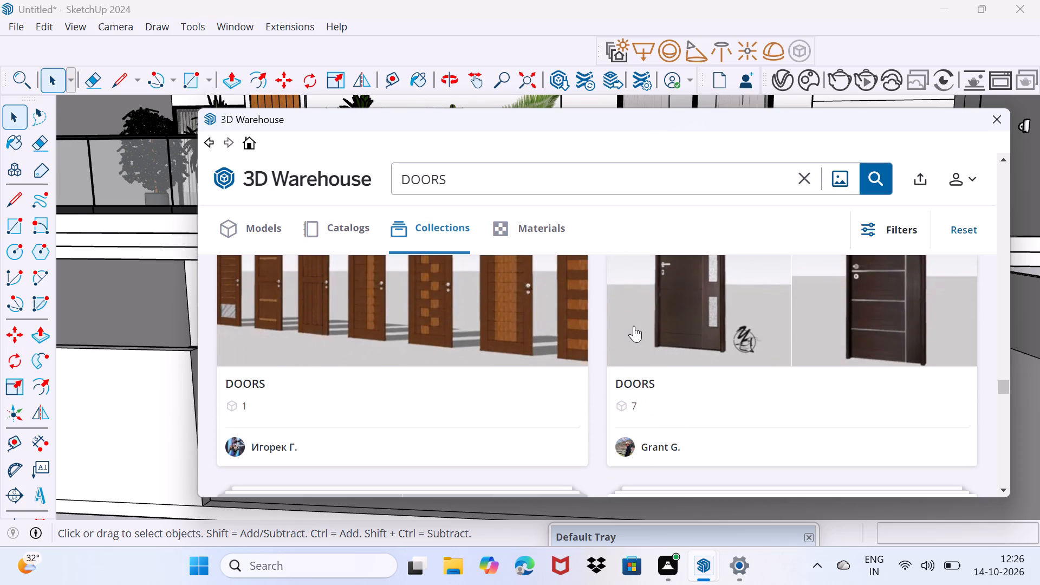
# Open the DOORS collection showing dark brown doors and load its Door 7 Minimalis directly into the house model.
pyautogui.click(645, 320)
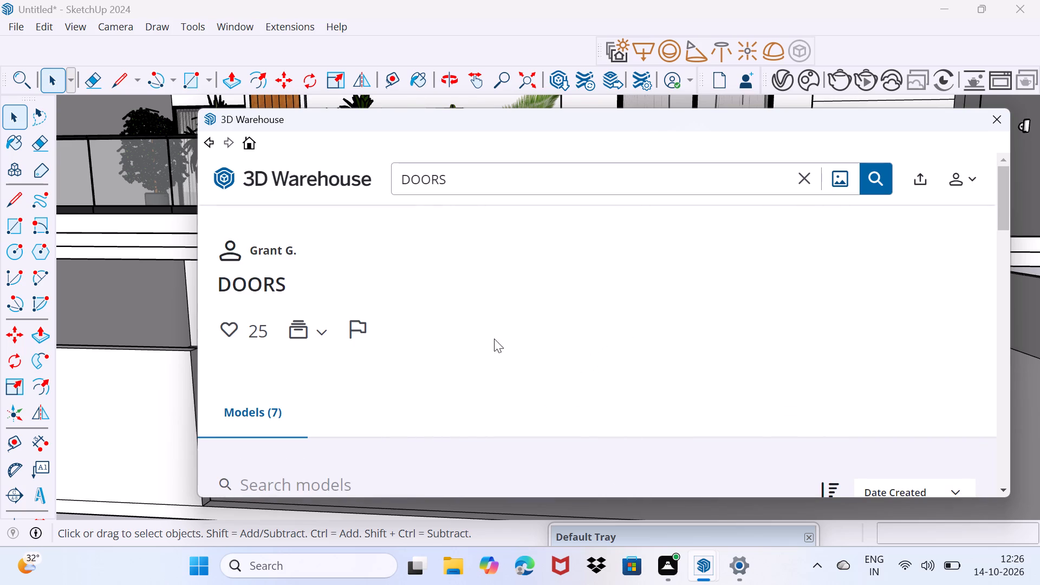
pyautogui.scroll(-4, 426, 343)
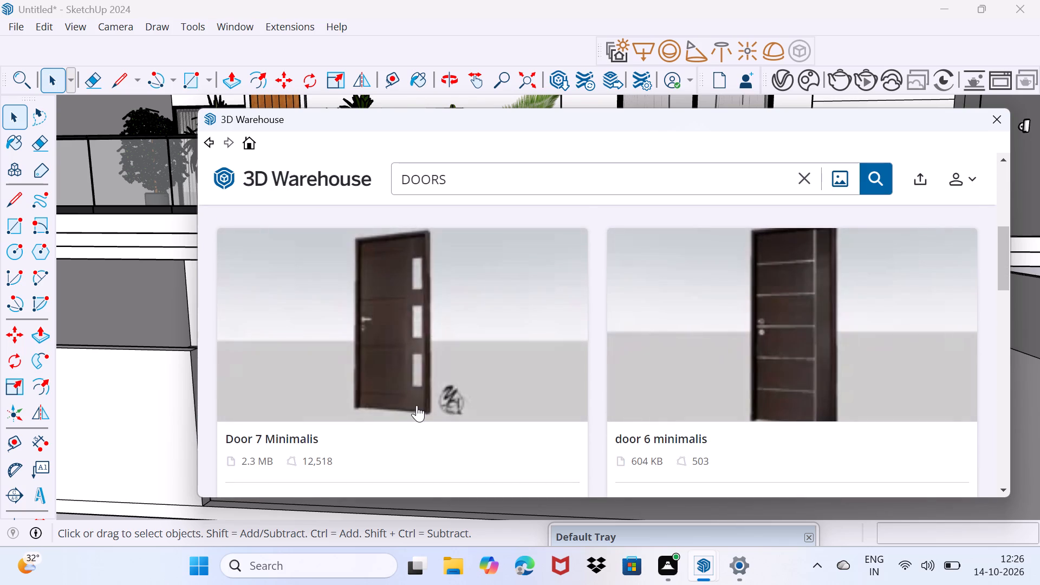
pyautogui.scroll(-3, 421, 404)
pyautogui.click(566, 267)
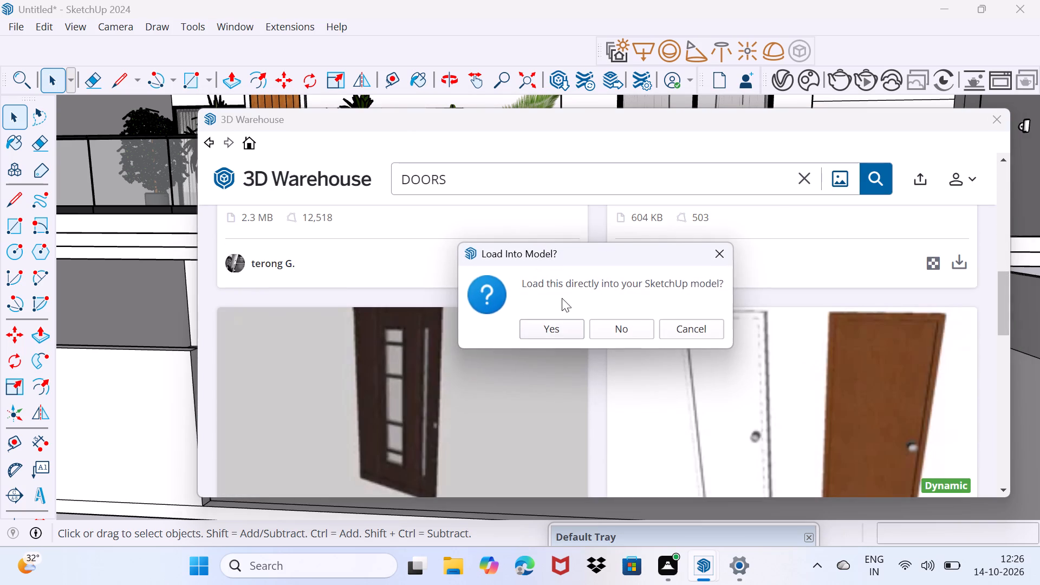
pyautogui.click(552, 334)
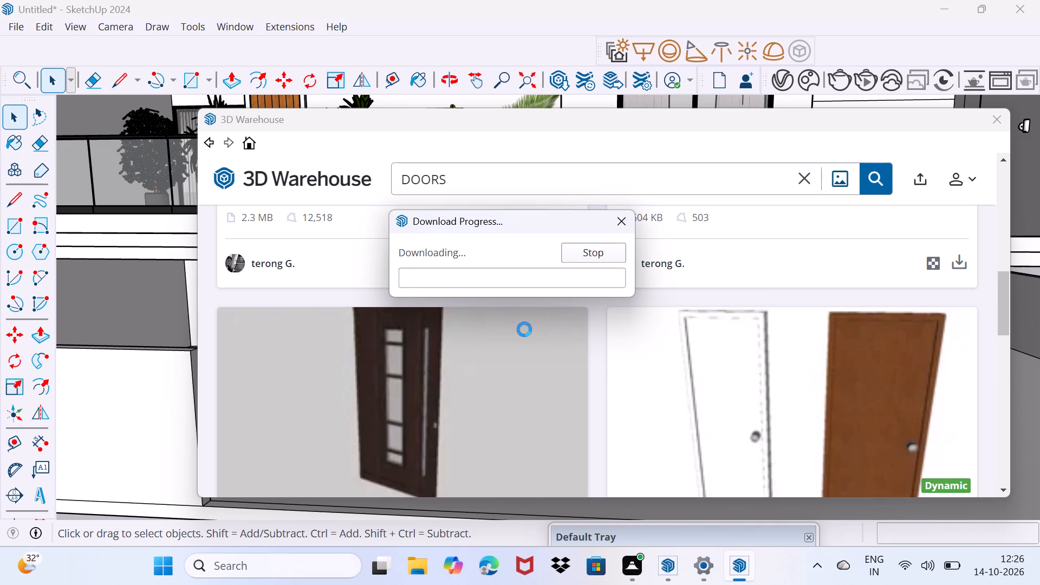
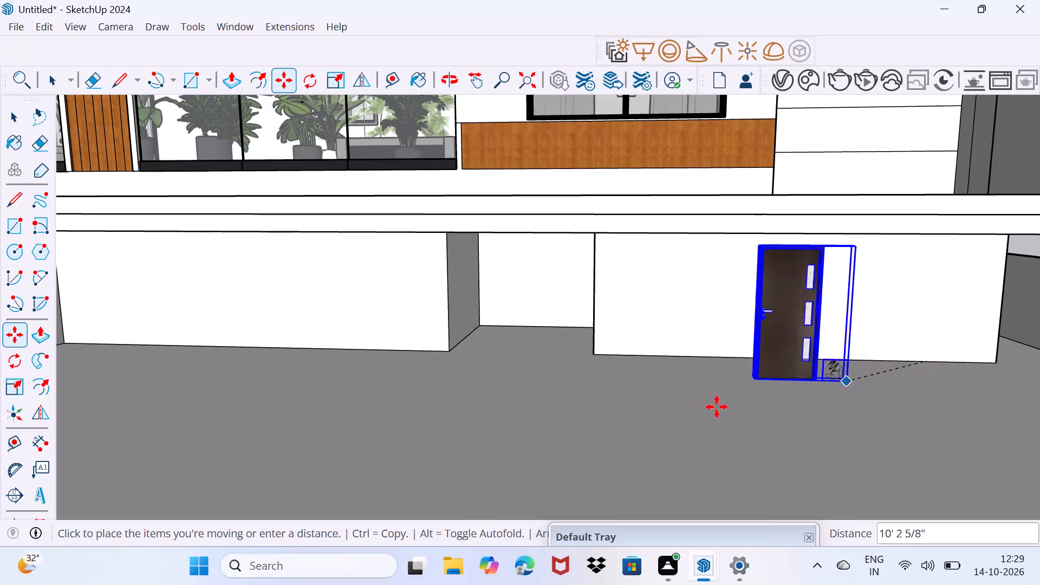
# Place the door at floor level against the right side of the ground-floor entrance recess opening.
pyautogui.scroll(2, 561, 375)
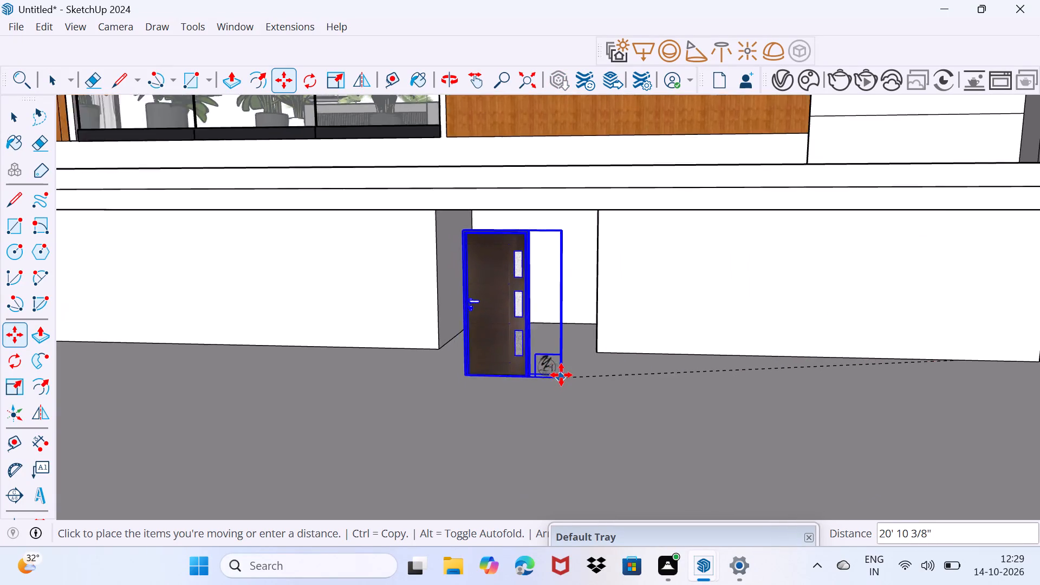
pyautogui.scroll(6, 561, 375)
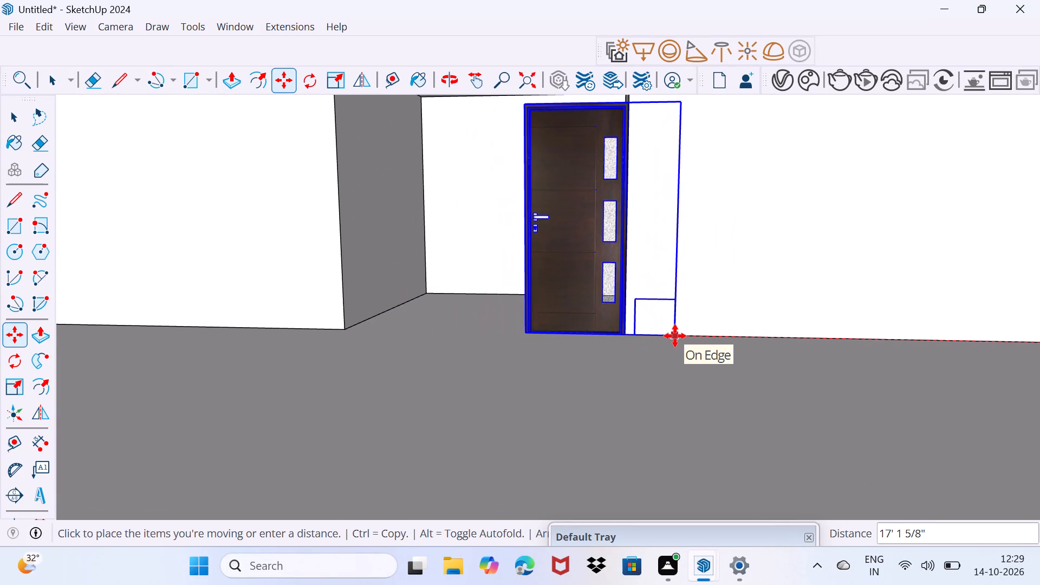
pyautogui.click(675, 336)
# Delete the small signature graphic beside the door's base from inside the door component, leaving the component closed.
pyautogui.scroll(2, 674, 343)
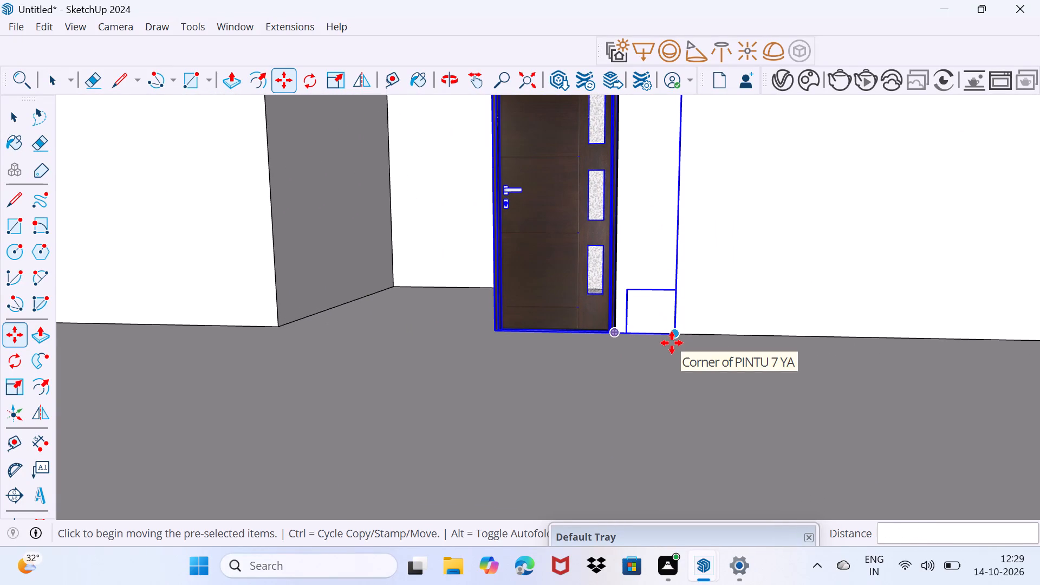
pyautogui.press('space')
pyautogui.click(645, 328)
pyautogui.doubleClick(643, 322)
pyautogui.click(645, 319)
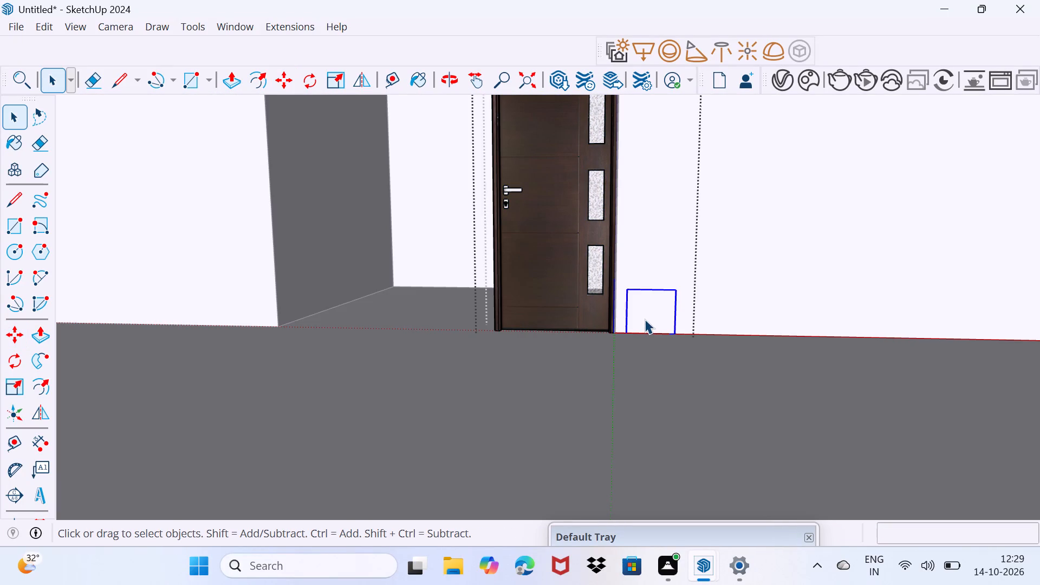
pyautogui.press('Delete')
pyautogui.moveTo(598, 399); pyautogui.dragTo(610, 385)
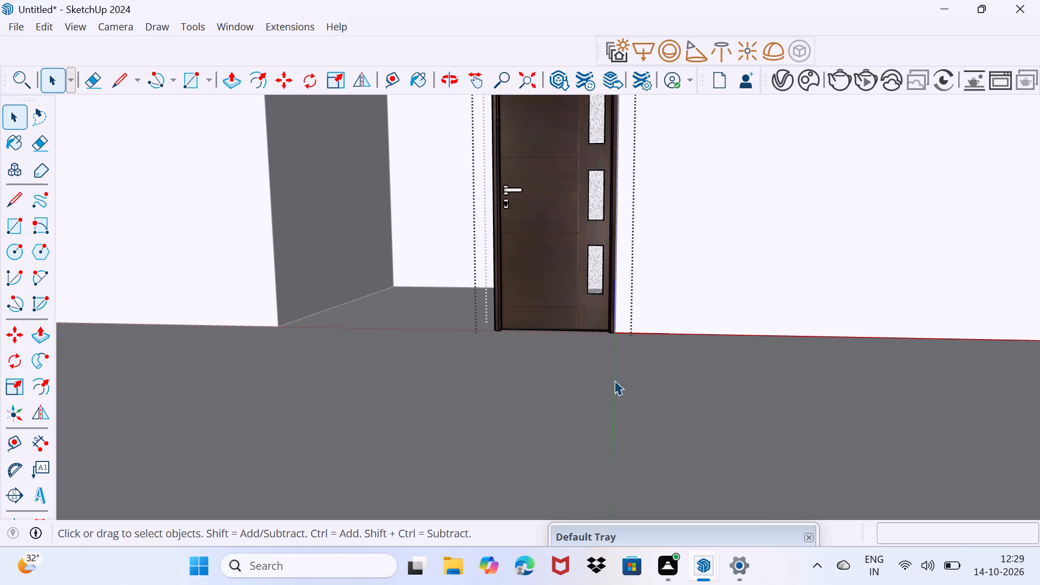
pyautogui.middleClick(475, 389)
pyautogui.doubleClick(482, 398)
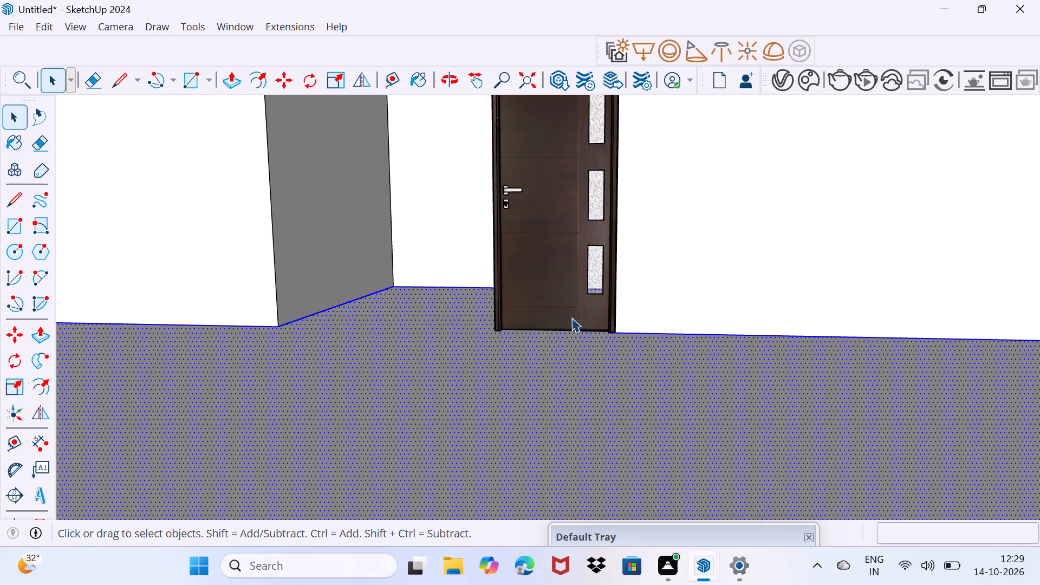
# Scale the door's width by a factor of about 3.00 to span the entrance recess opening.
pyautogui.moveTo(571, 317); pyautogui.dragTo(571, 313)
pyautogui.moveTo(506, 330); pyautogui.dragTo(733, 370, button='middle')
pyautogui.press('s')
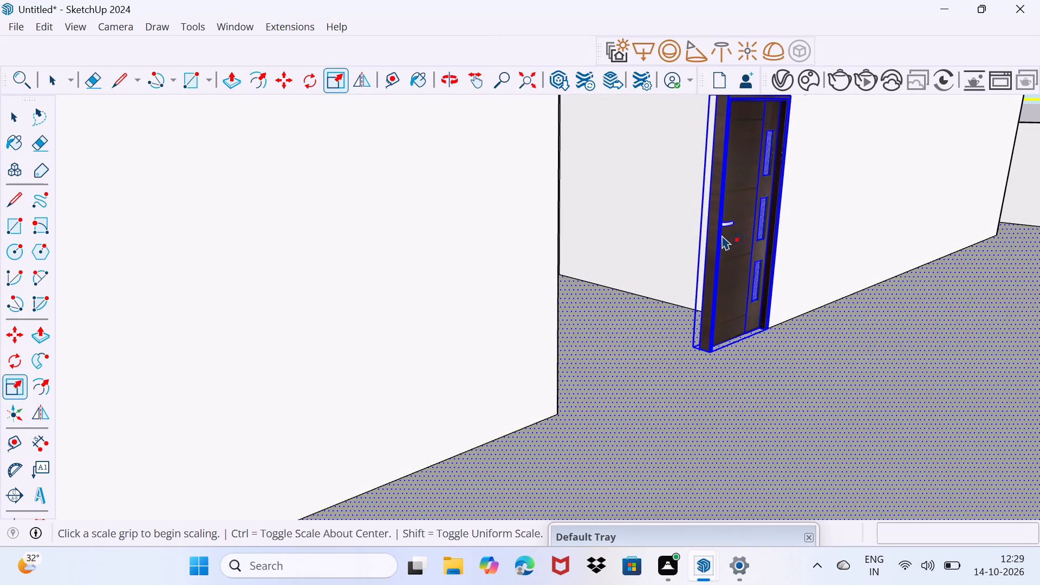
pyautogui.click(720, 236)
pyautogui.press('space')
pyautogui.moveTo(708, 407); pyautogui.dragTo(740, 346)
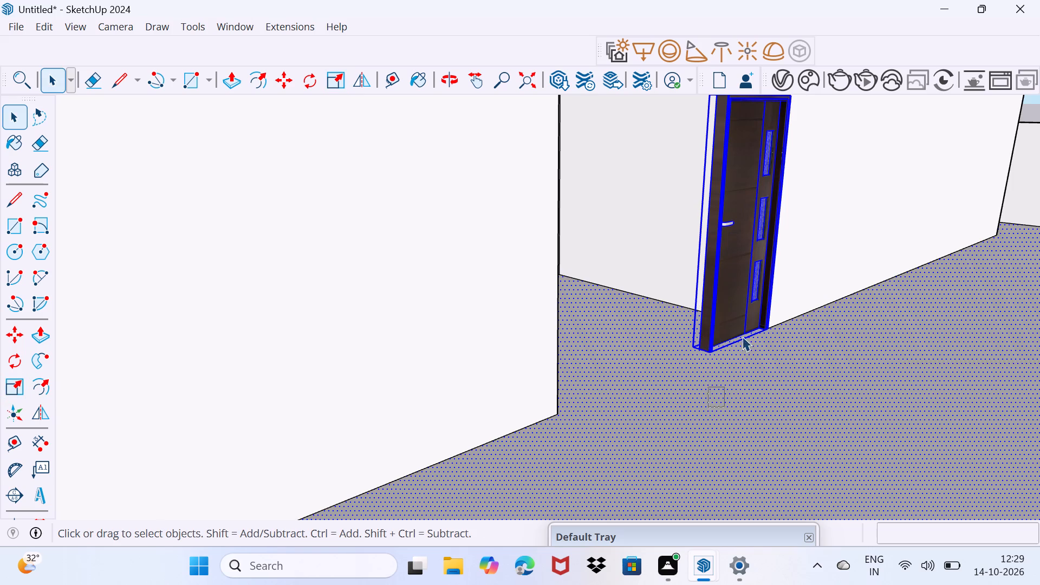
pyautogui.click(704, 327)
pyautogui.press('s')
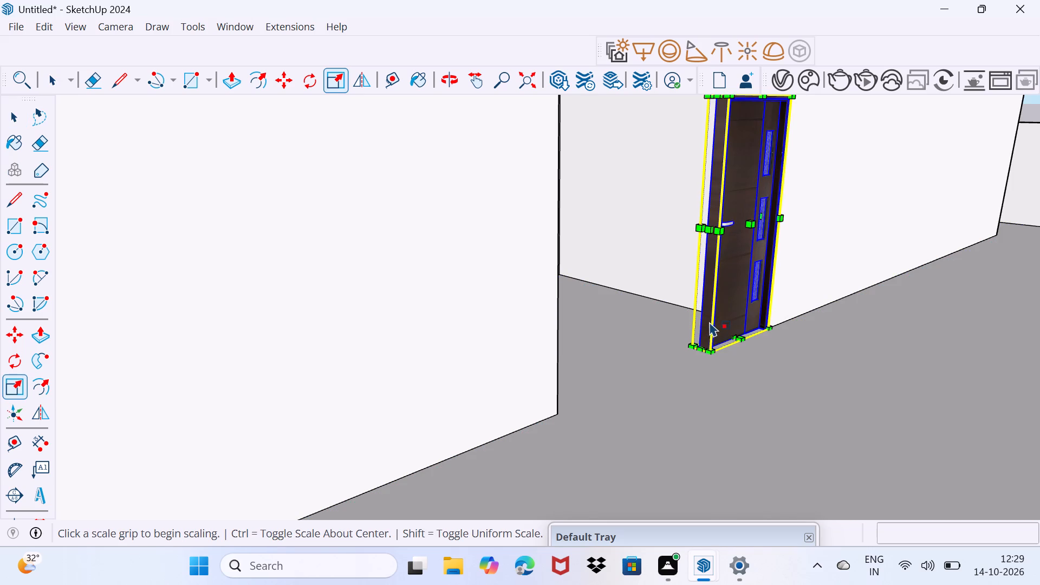
pyautogui.click(710, 232)
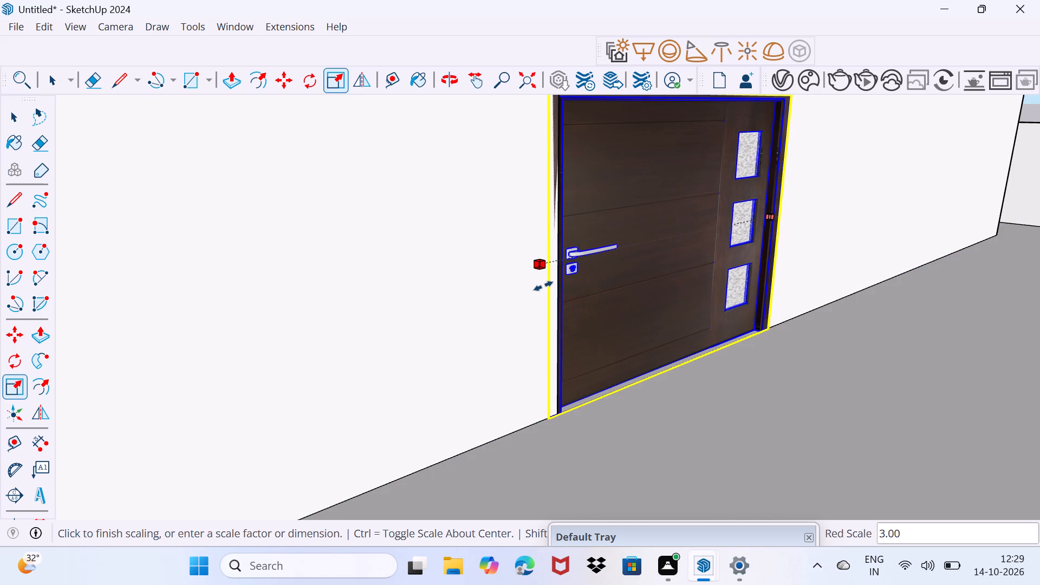
pyautogui.click(544, 286)
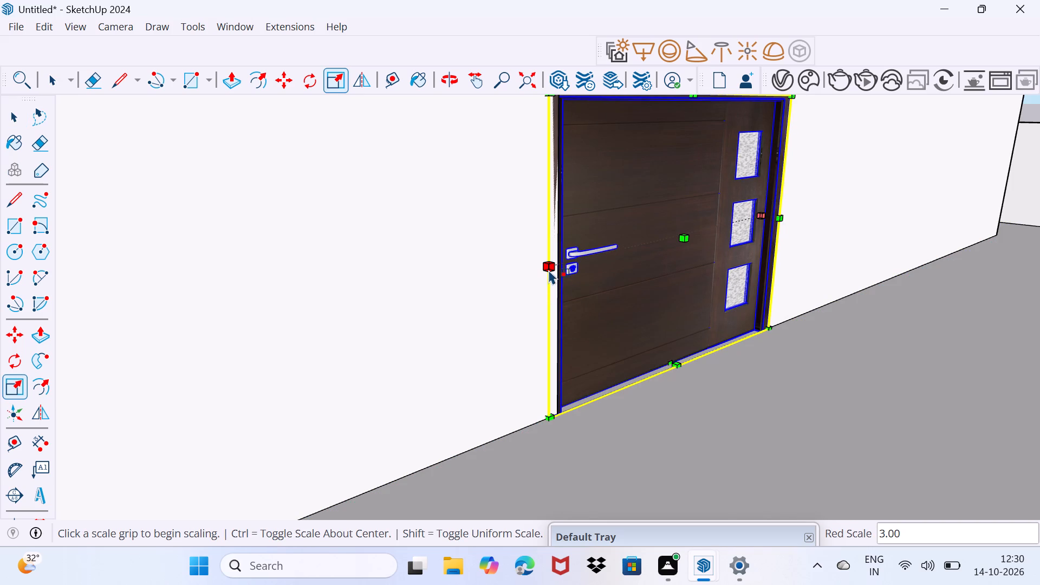
pyautogui.moveTo(549, 269); pyautogui.dragTo(561, 265)
pyautogui.press('space')
# Scale the door's height upward by a factor of about 1.26 to meet the top of the recess opening.
pyautogui.scroll(-5, 558, 304)
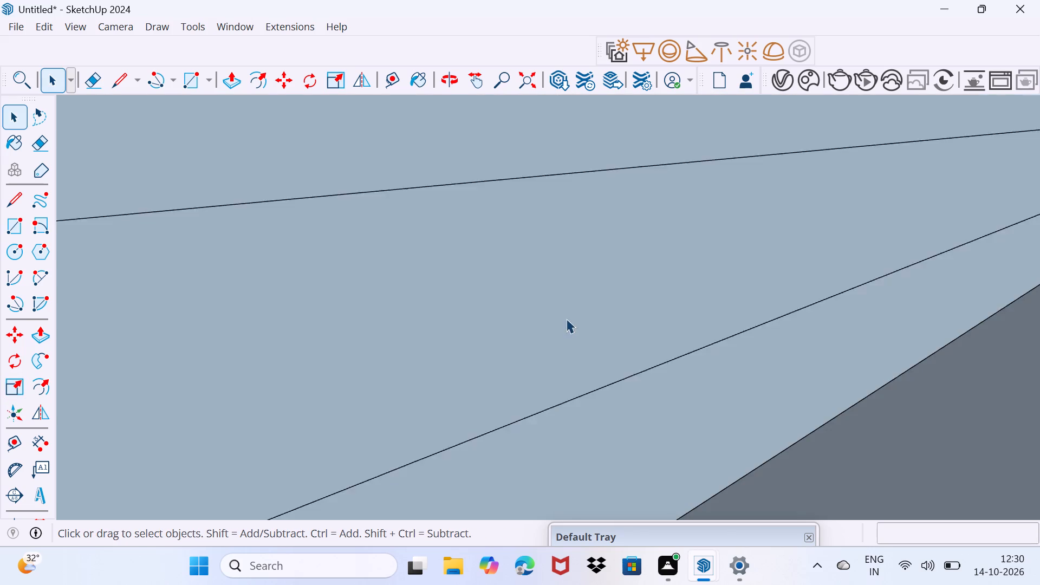
pyautogui.scroll(-1, 566, 318)
pyautogui.click(530, 82)
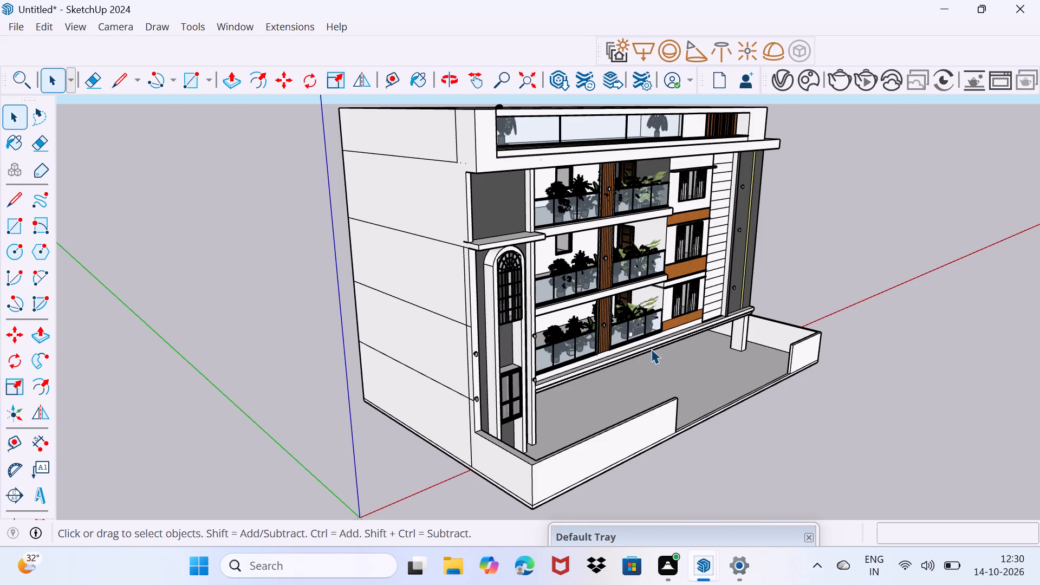
pyautogui.scroll(9, 651, 349)
pyautogui.scroll(5, 611, 368)
pyautogui.moveTo(574, 398); pyautogui.dragTo(563, 340, button='middle')
pyautogui.scroll(1, 570, 393)
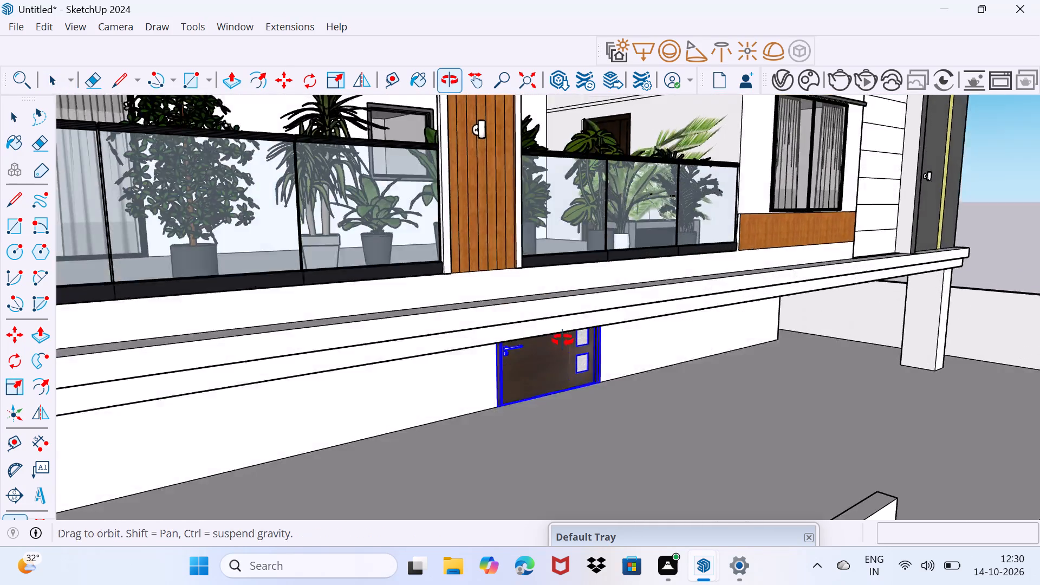
pyautogui.moveTo(563, 340); pyautogui.dragTo(562, 329, button='middle')
pyautogui.scroll(5, 545, 332)
pyautogui.scroll(4, 504, 304)
pyautogui.moveTo(507, 300); pyautogui.dragTo(552, 312, button='middle')
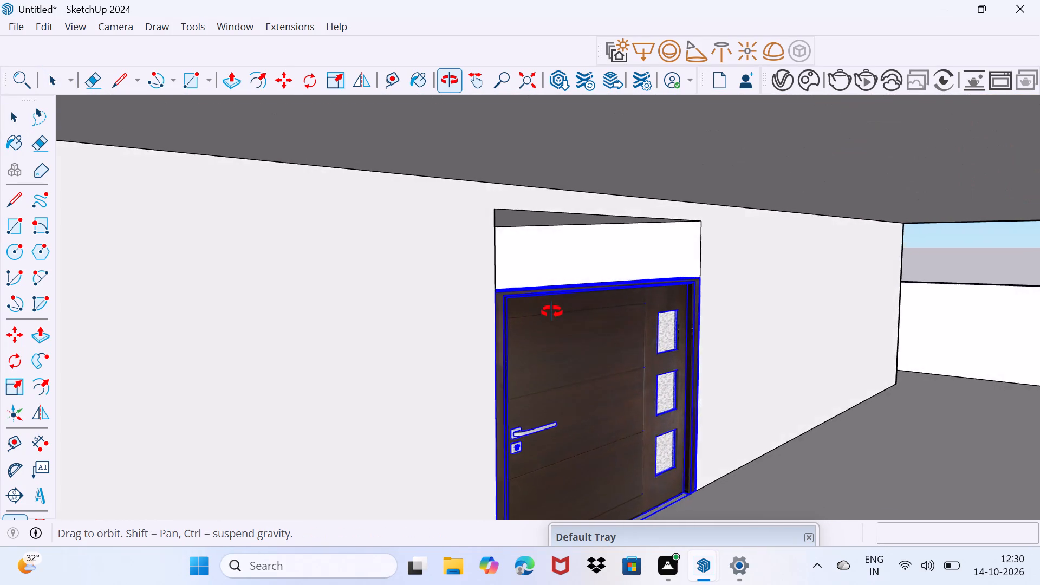
pyautogui.moveTo(552, 312); pyautogui.dragTo(599, 305, button='middle')
pyautogui.scroll(3, 606, 275)
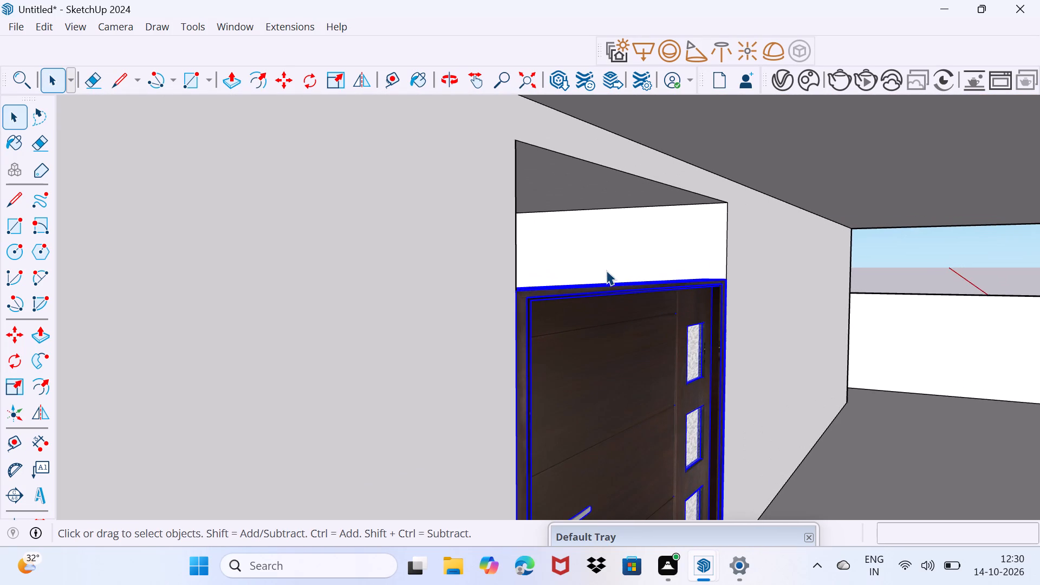
pyautogui.press('s')
pyautogui.scroll(2, 627, 288)
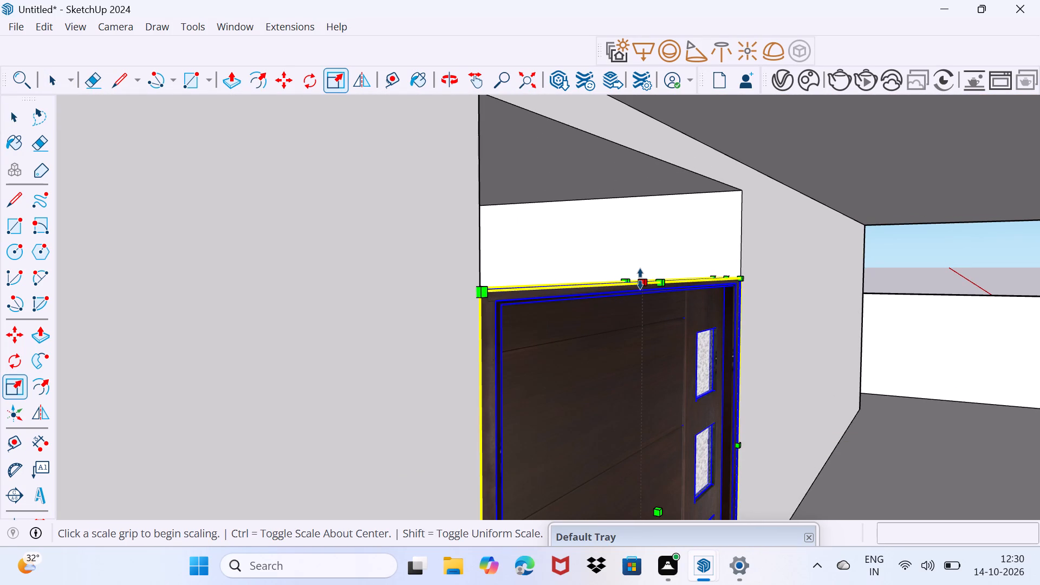
pyautogui.click(641, 279)
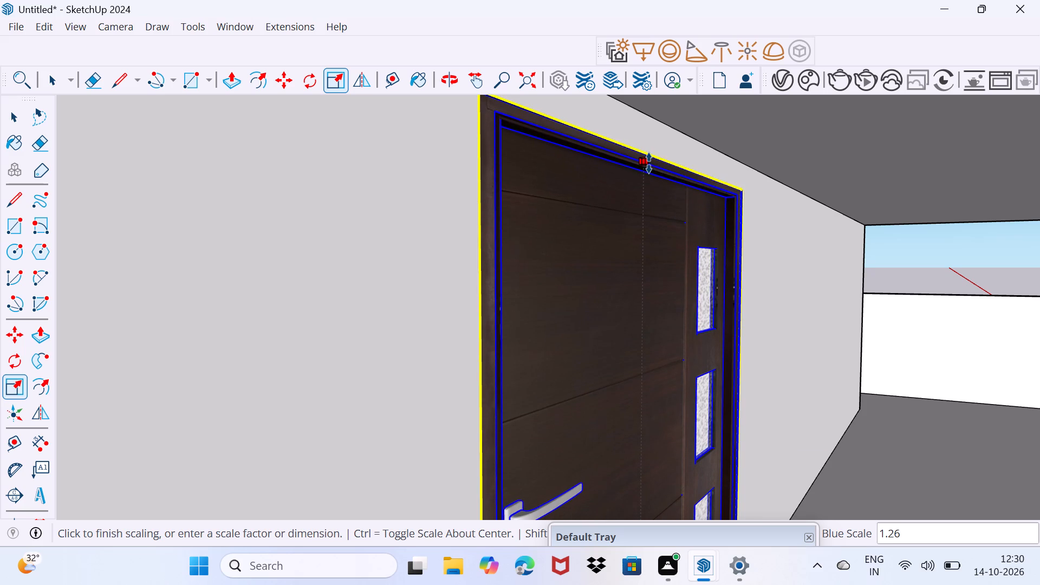
pyautogui.click(649, 163)
pyautogui.press('space')
pyautogui.moveTo(453, 300); pyautogui.dragTo(451, 279)
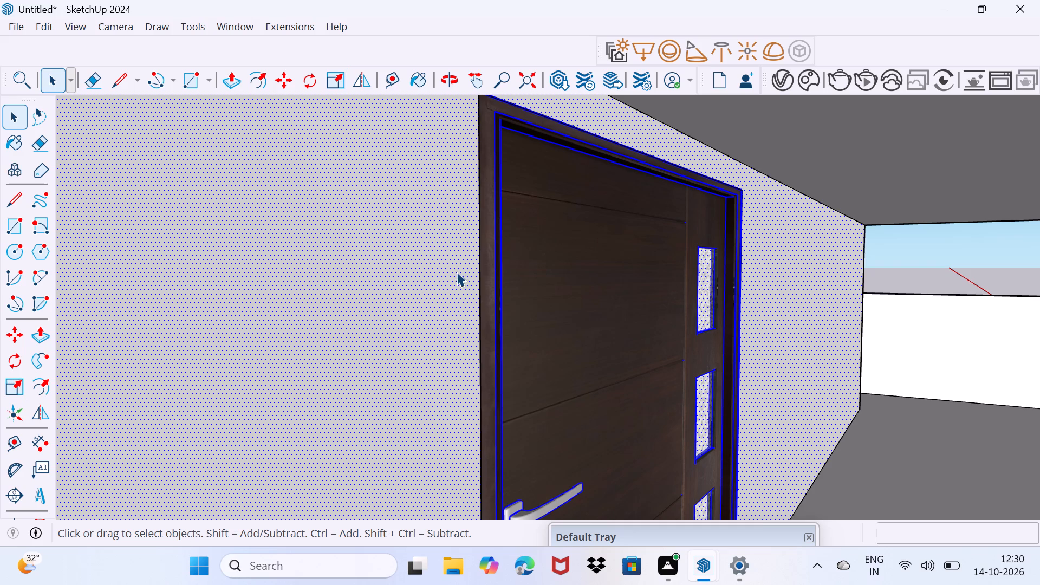
pyautogui.moveTo(426, 300); pyautogui.dragTo(439, 257)
# Look through the materials already in the model for a finish for the ground-floor front wall.
pyautogui.scroll(-13, 418, 270)
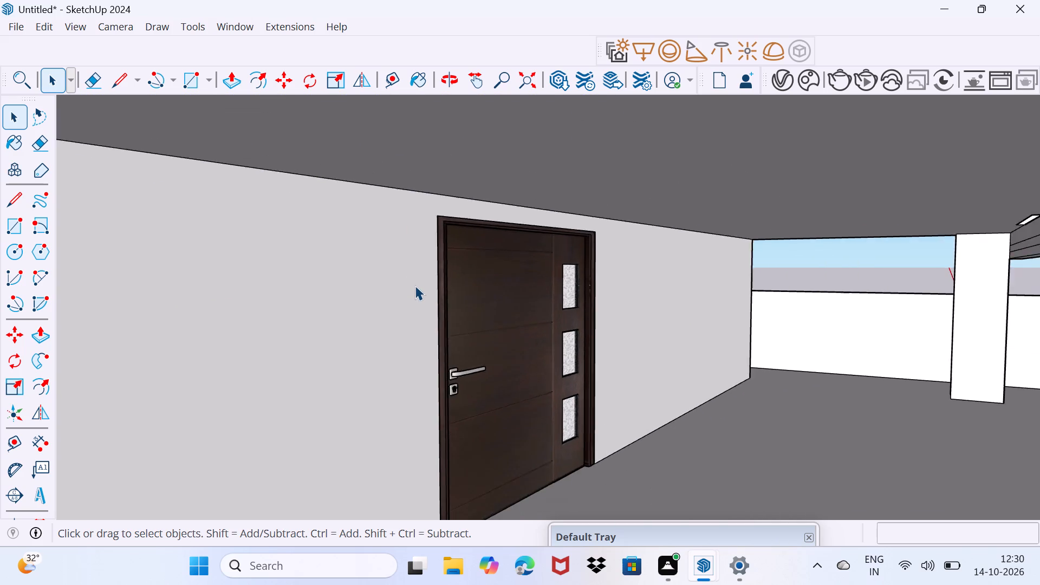
pyautogui.scroll(-16, 415, 285)
pyautogui.moveTo(507, 318); pyautogui.dragTo(342, 353, button='middle')
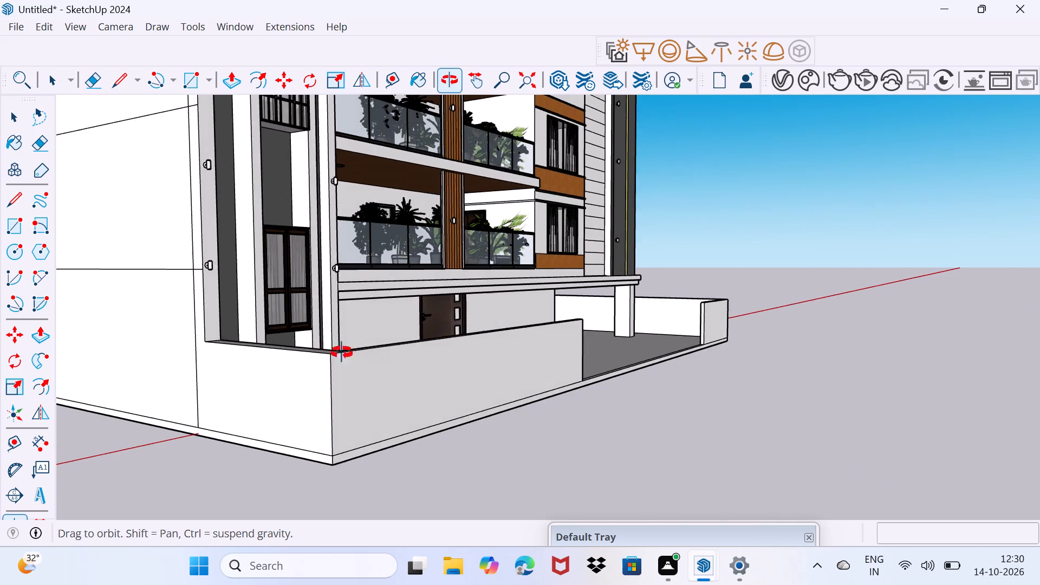
pyautogui.moveTo(342, 353); pyautogui.dragTo(276, 330, button='middle')
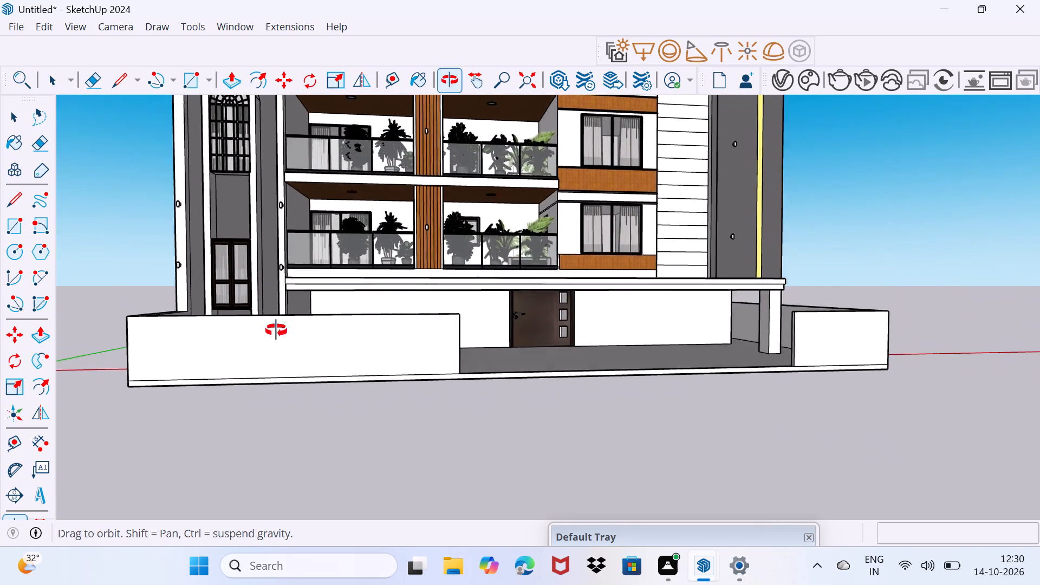
pyautogui.moveTo(276, 330); pyautogui.dragTo(282, 366, button='middle')
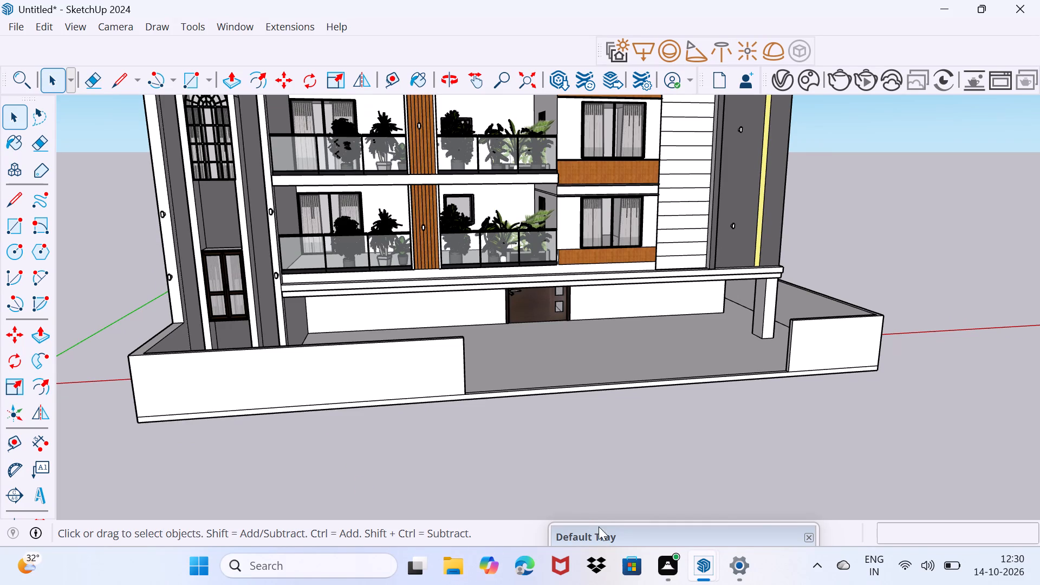
pyautogui.moveTo(601, 540); pyautogui.dragTo(759, 251)
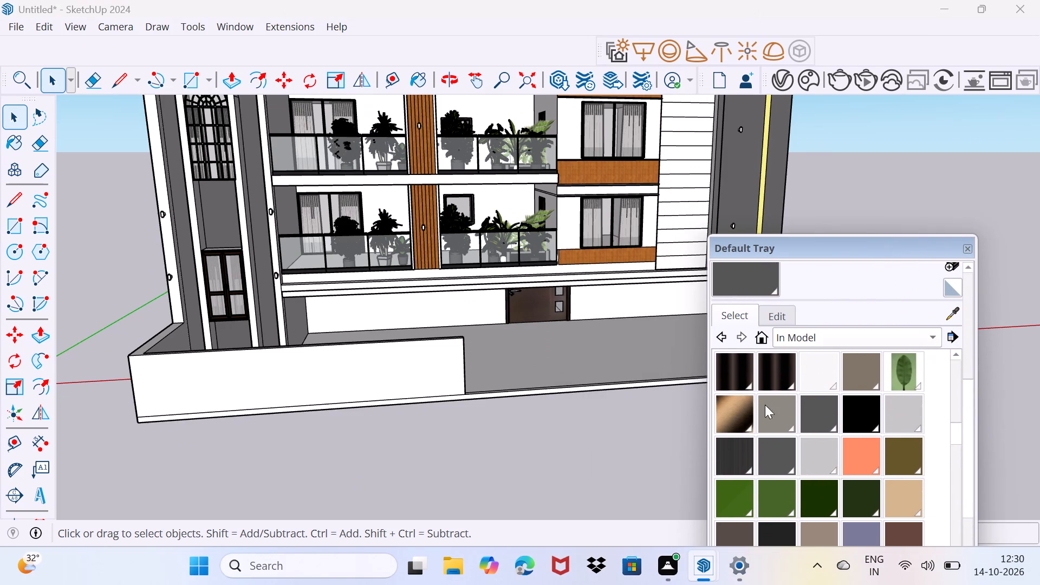
pyautogui.scroll(-4, 765, 411)
pyautogui.scroll(-8, 771, 470)
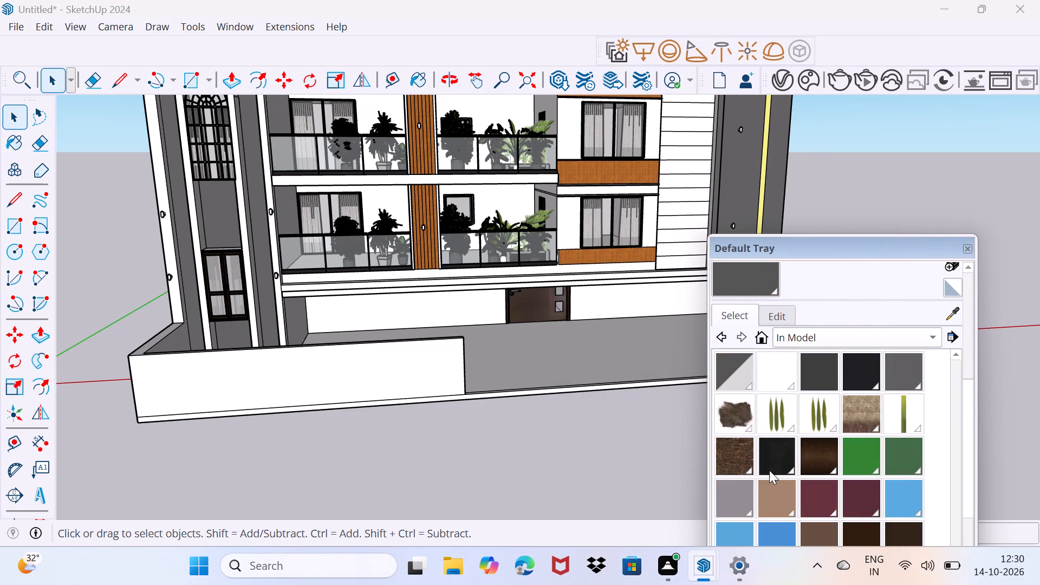
pyautogui.scroll(-5, 769, 470)
# Paint the ground-floor front wall on both sides of the door with the golden yellow from Colors-Named.
pyautogui.click(810, 333)
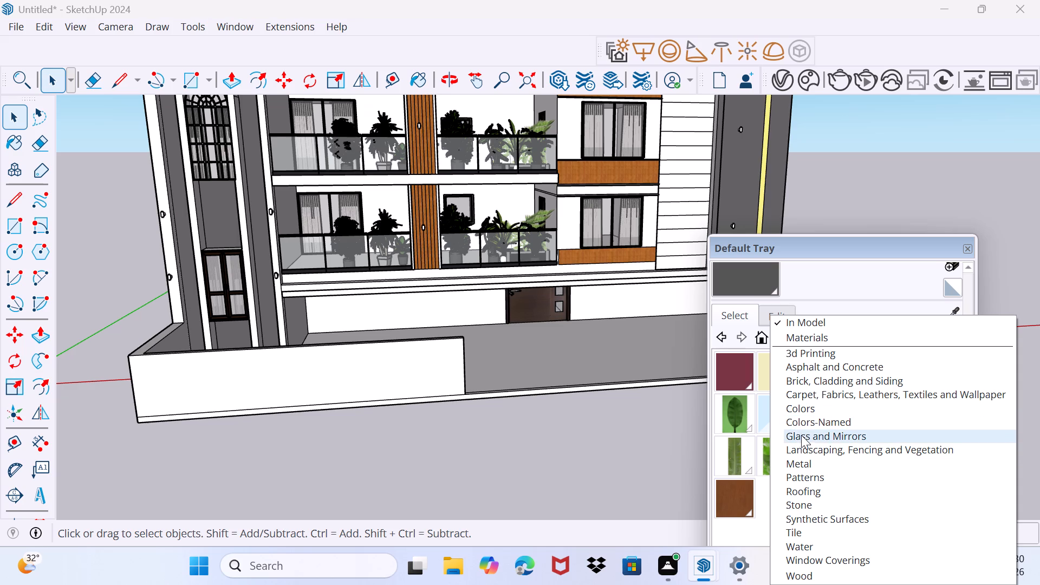
pyautogui.click(799, 421)
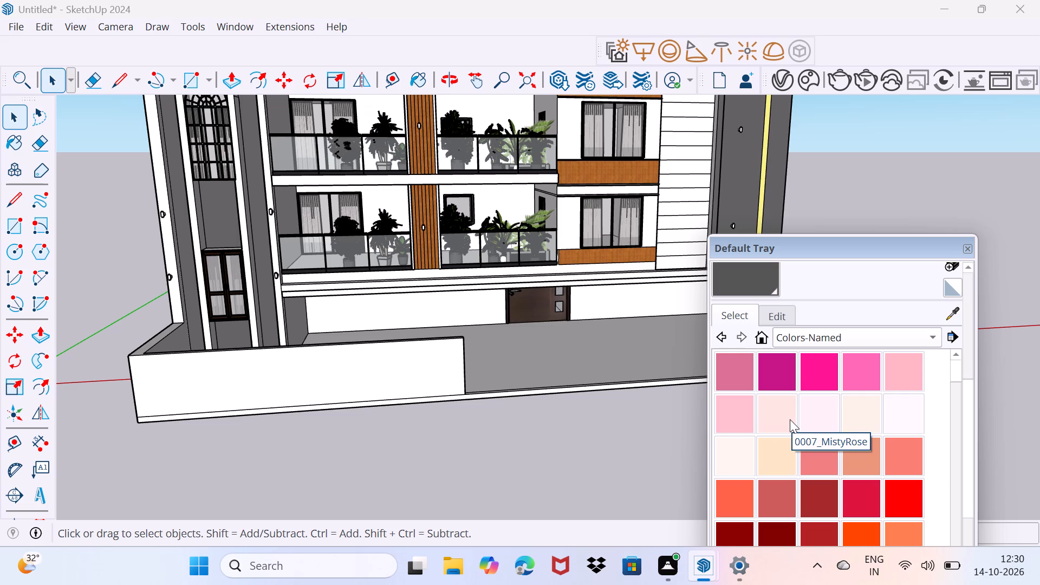
pyautogui.scroll(-9, 784, 418)
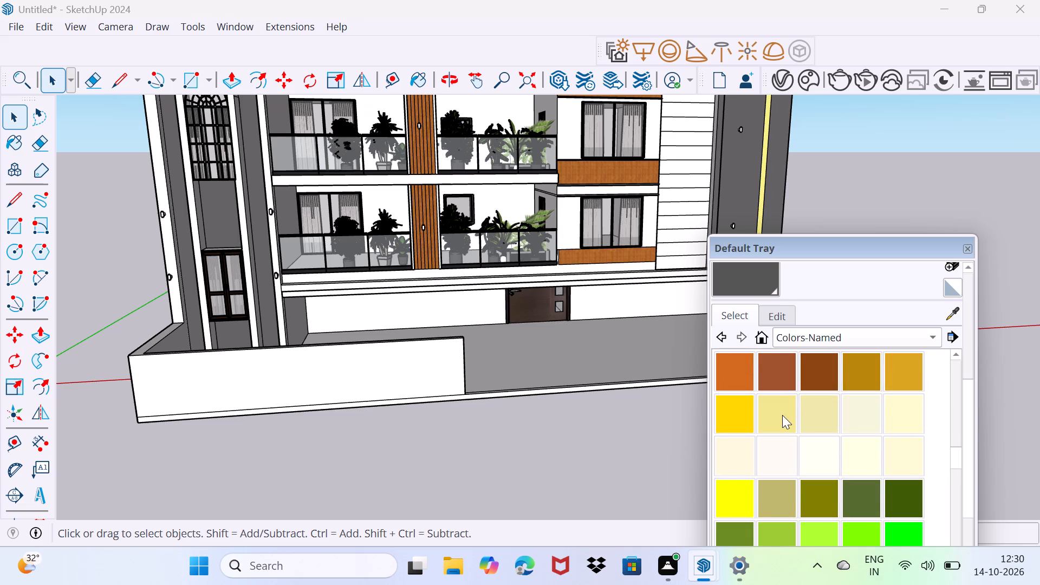
pyautogui.scroll(-3, 782, 415)
pyautogui.scroll(3, 781, 414)
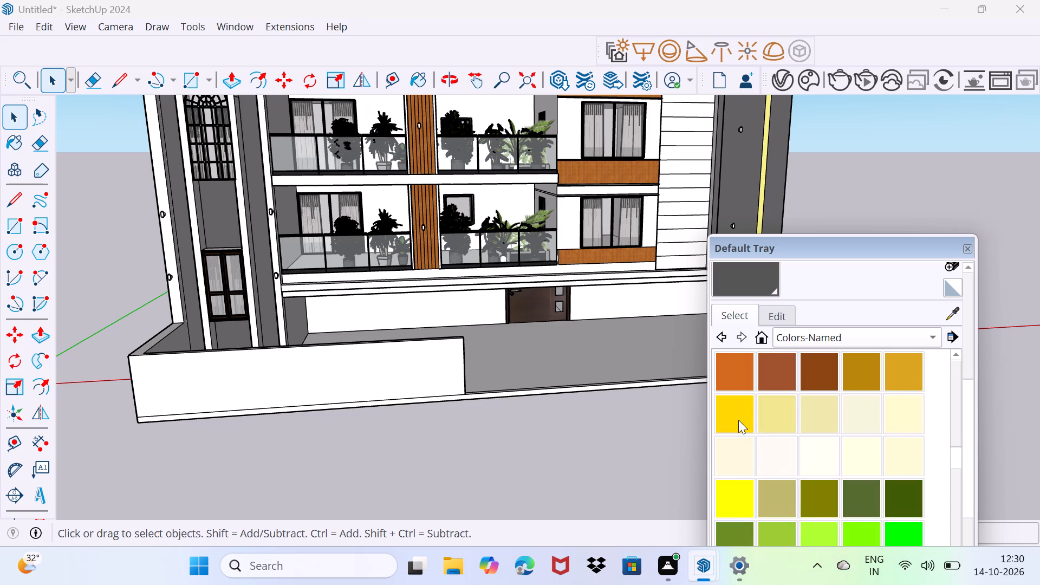
pyautogui.click(738, 420)
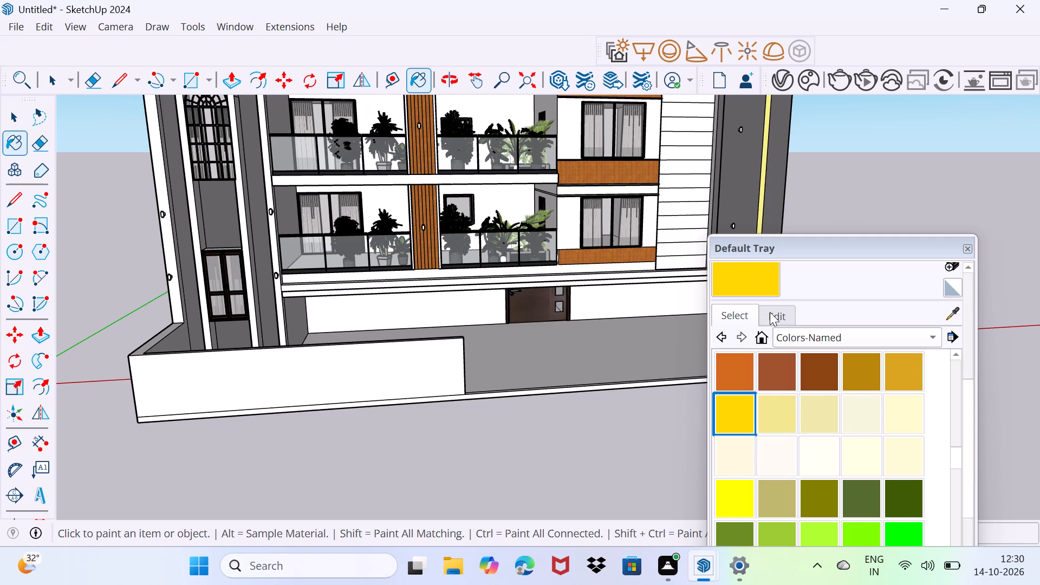
pyautogui.click(770, 312)
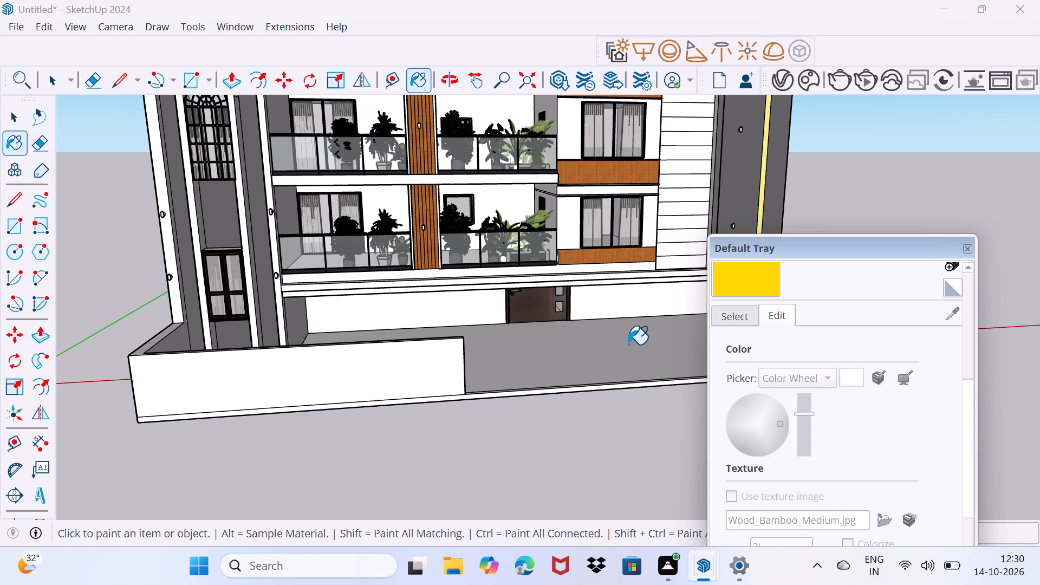
pyautogui.click(606, 313)
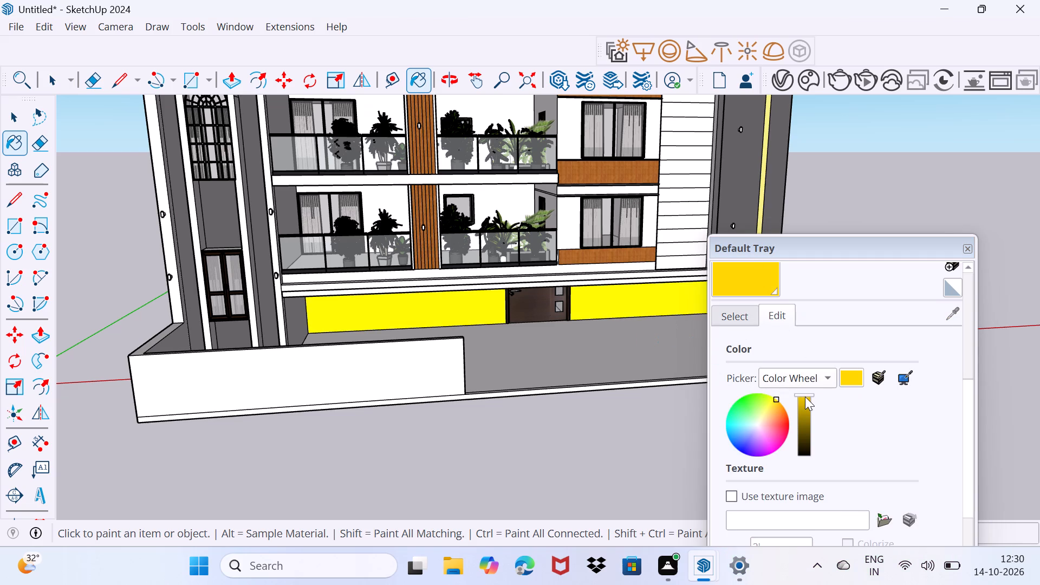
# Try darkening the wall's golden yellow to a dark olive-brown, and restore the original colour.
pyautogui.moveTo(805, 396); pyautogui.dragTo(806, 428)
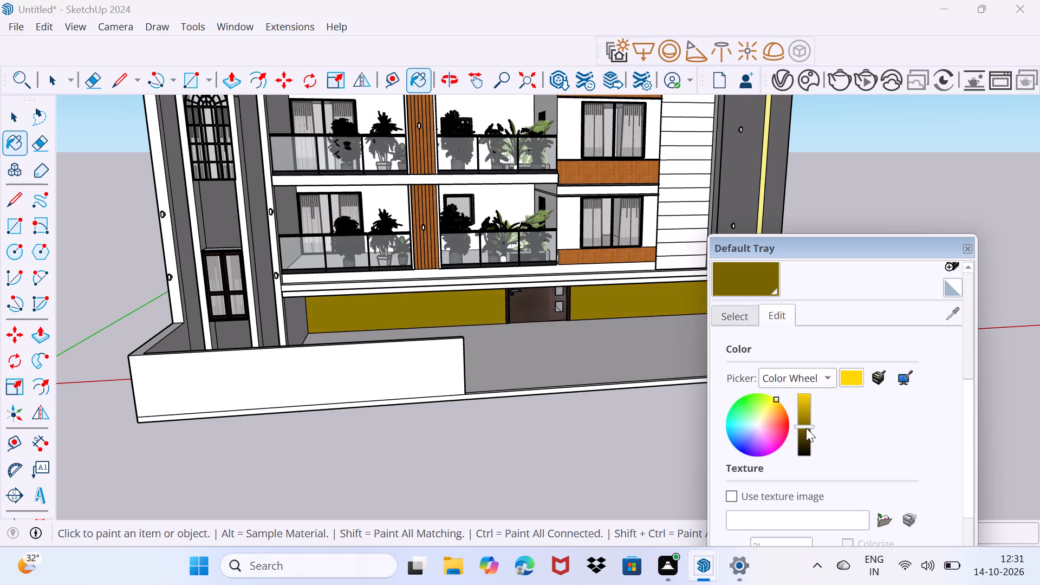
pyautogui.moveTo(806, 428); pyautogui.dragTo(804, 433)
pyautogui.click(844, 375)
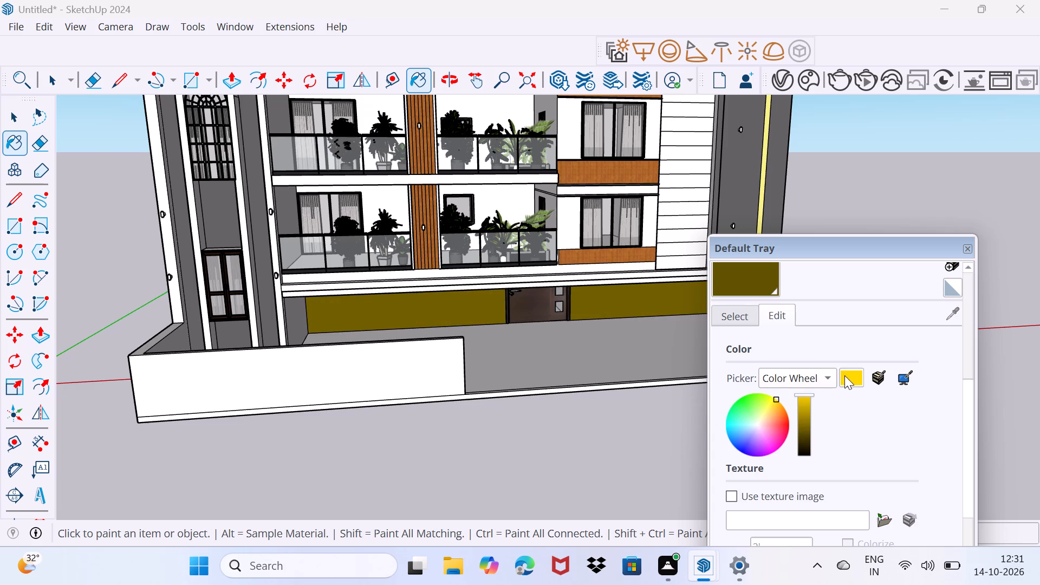
# Mute the front wall's golden yellow in the HLS picker to hue 53, saturation 42 and lightness 50.
pyautogui.click(832, 381)
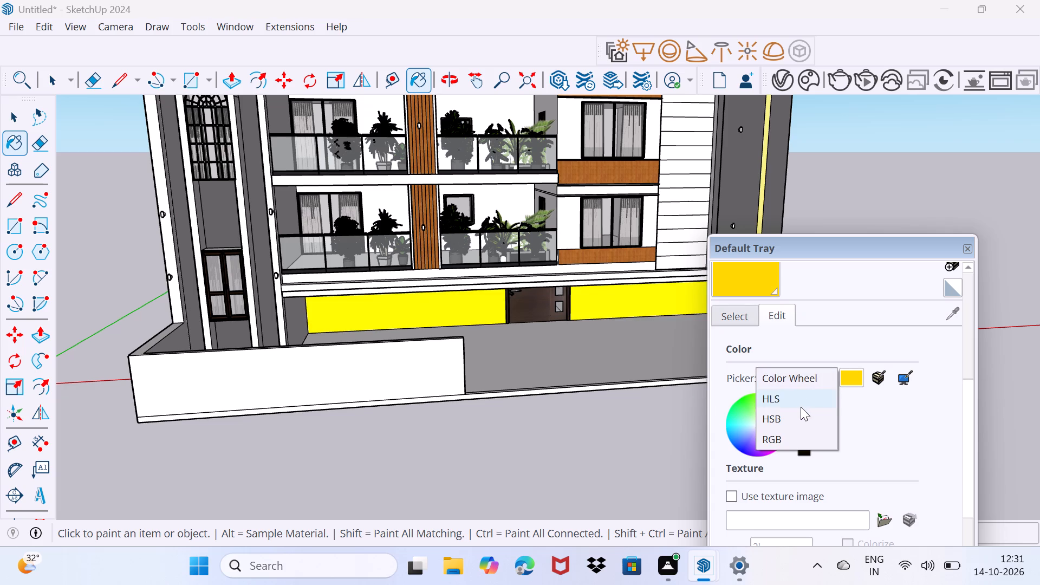
pyautogui.click(801, 407)
pyautogui.moveTo(756, 413); pyautogui.dragTo(771, 413)
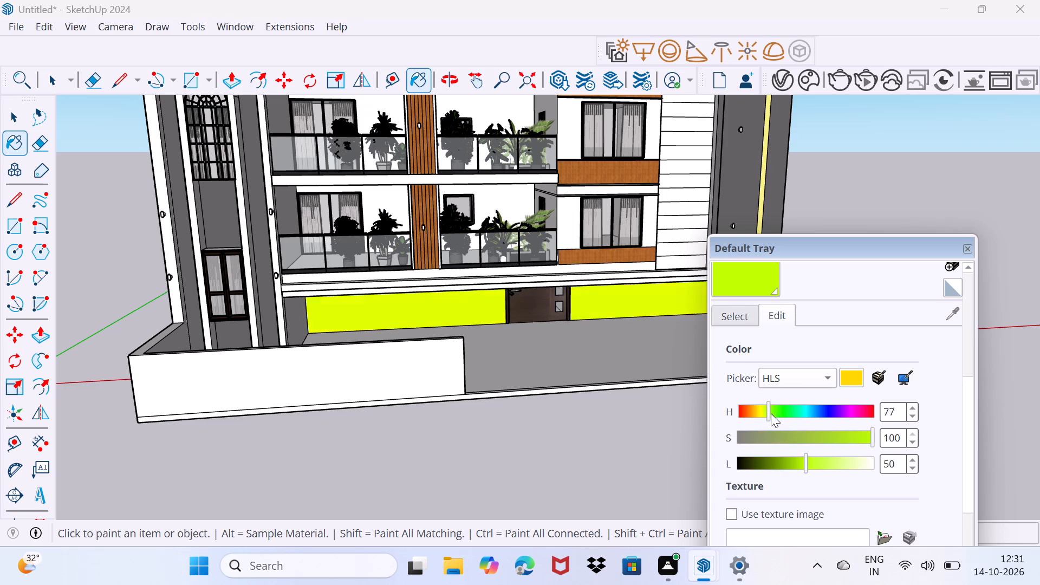
pyautogui.moveTo(771, 413); pyautogui.dragTo(738, 422)
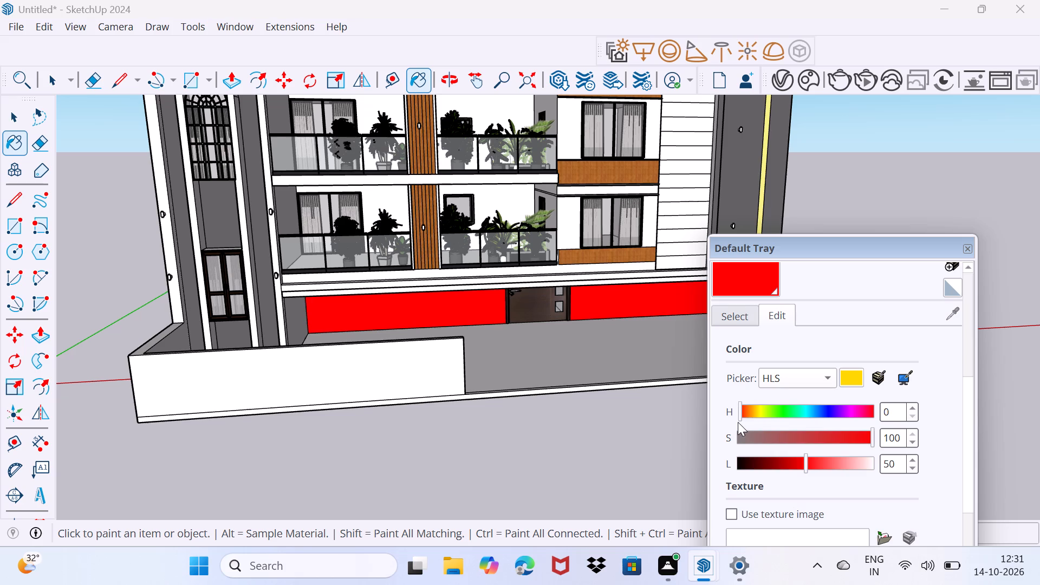
pyautogui.moveTo(738, 422); pyautogui.dragTo(759, 428)
pyautogui.moveTo(870, 444); pyautogui.dragTo(815, 454)
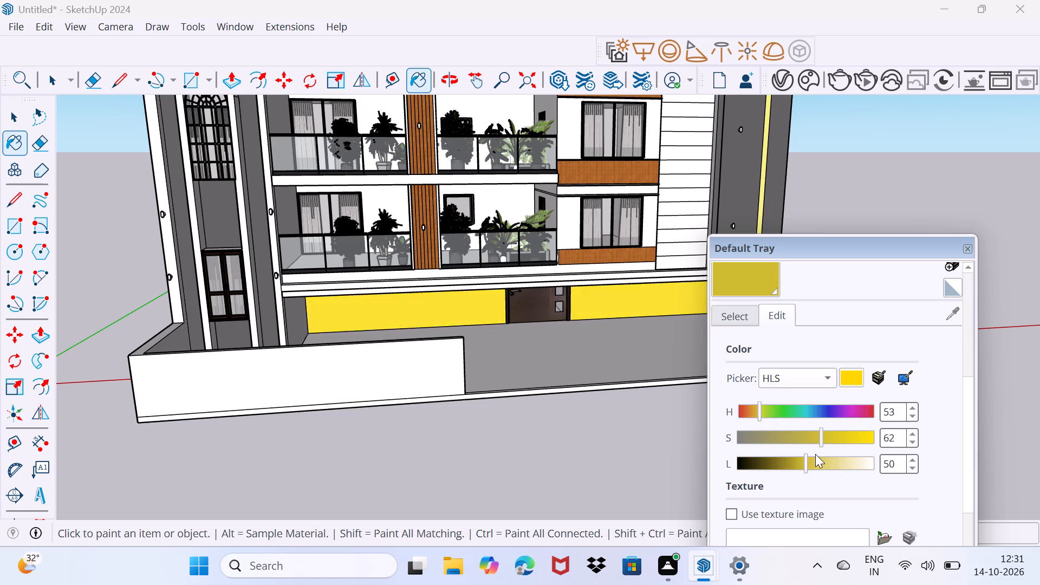
pyautogui.moveTo(815, 454); pyautogui.dragTo(794, 462)
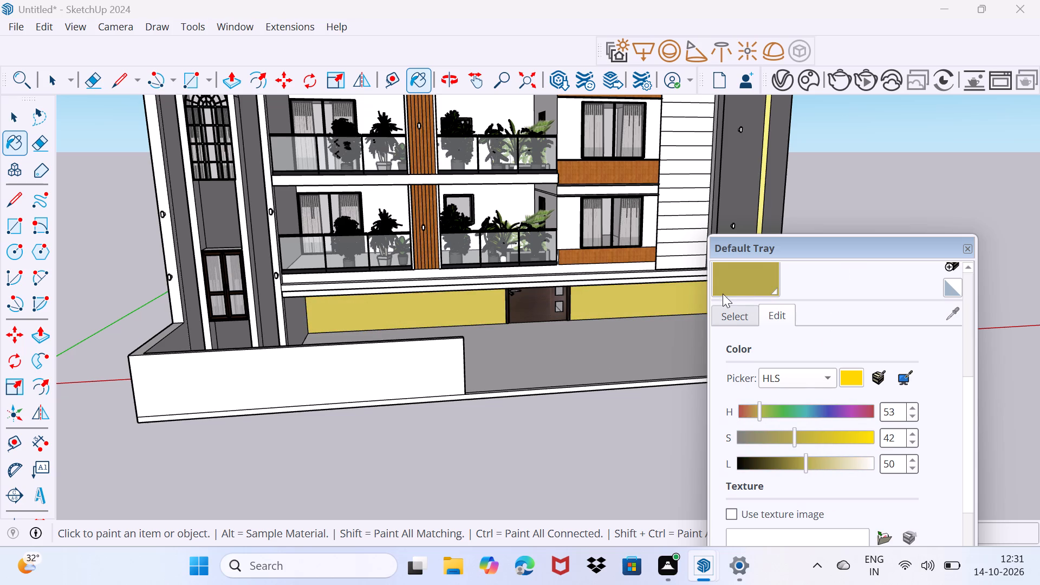
# Paint the side wall of the ground-floor recess with the same muted yellow.
pyautogui.click(729, 286)
pyautogui.scroll(9, 355, 330)
pyautogui.moveTo(302, 333); pyautogui.dragTo(258, 314, button='middle')
pyautogui.scroll(1, 301, 333)
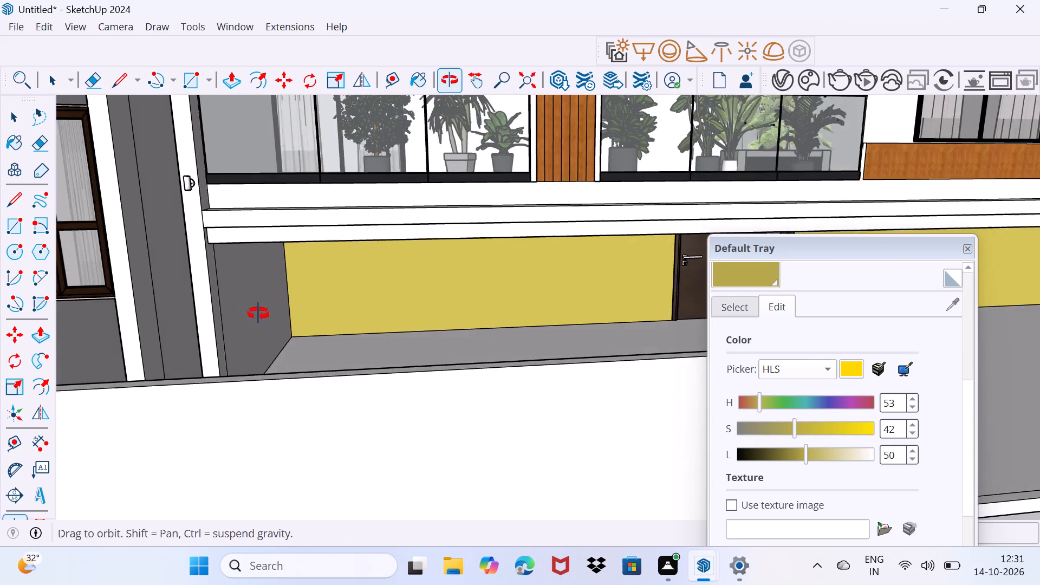
pyautogui.moveTo(258, 314); pyautogui.dragTo(255, 308, button='middle')
pyautogui.click(242, 268)
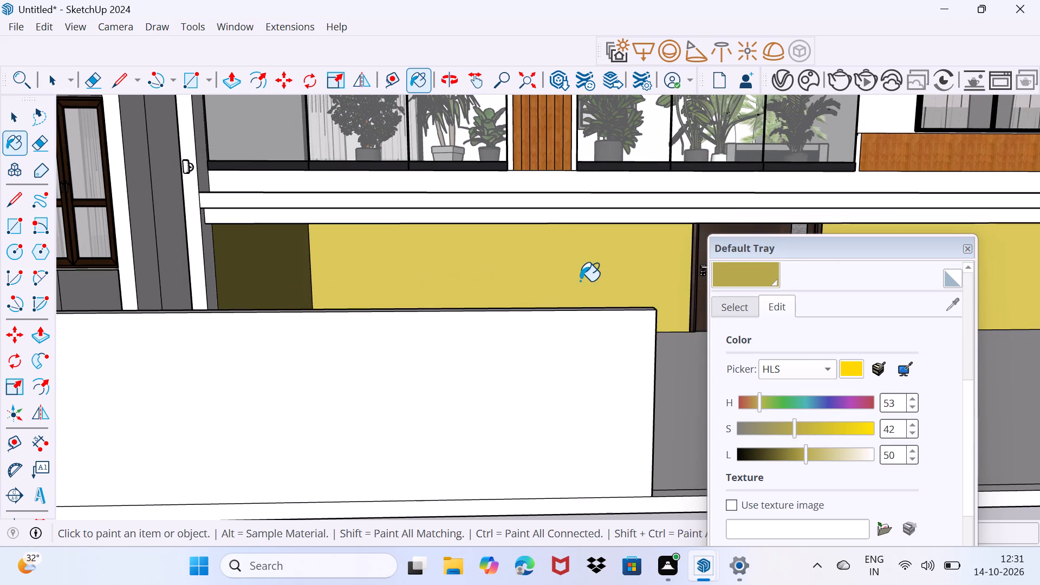
# Copy the round ceiling light from the first-floor balcony to the ground-floor recess ceiling, near the corner by the painted side wall.
pyautogui.press('space')
pyautogui.moveTo(785, 245); pyautogui.dragTo(638, 511)
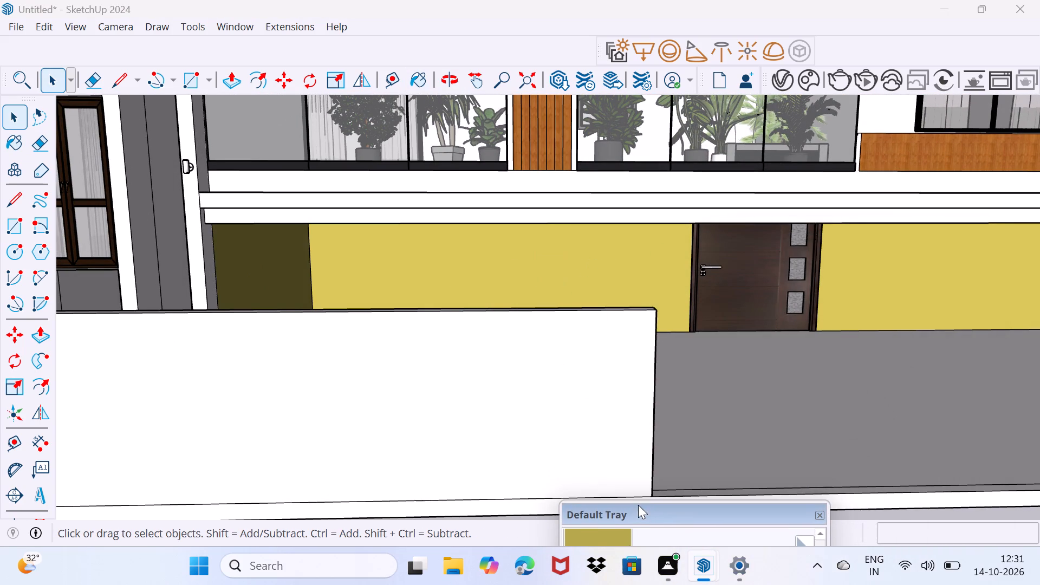
pyautogui.scroll(-3, 722, 433)
pyautogui.moveTo(669, 419); pyautogui.dragTo(652, 329, button='middle')
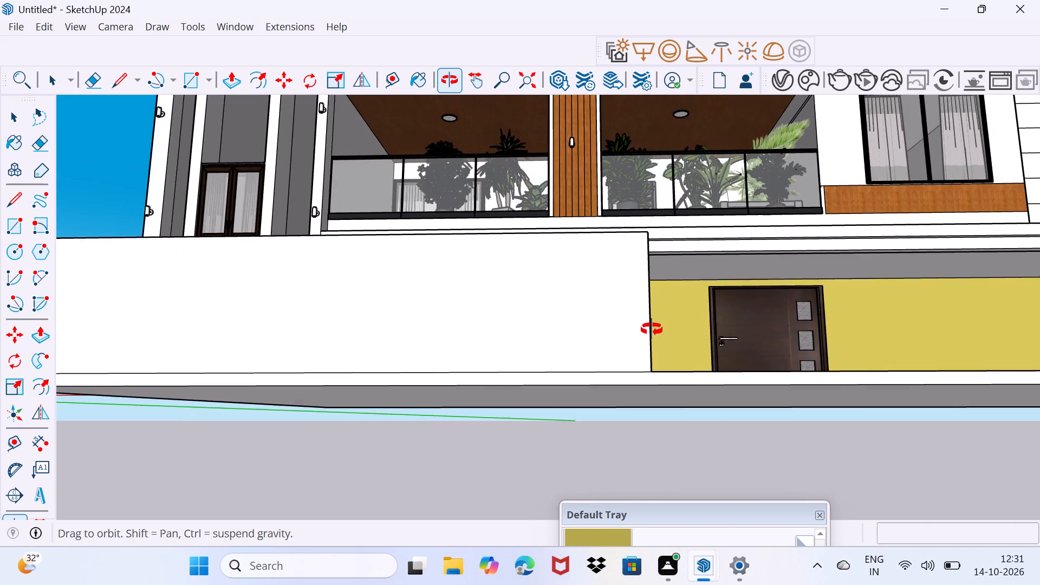
pyautogui.moveTo(652, 329); pyautogui.dragTo(557, 459, button='middle')
pyautogui.scroll(1, 594, 431)
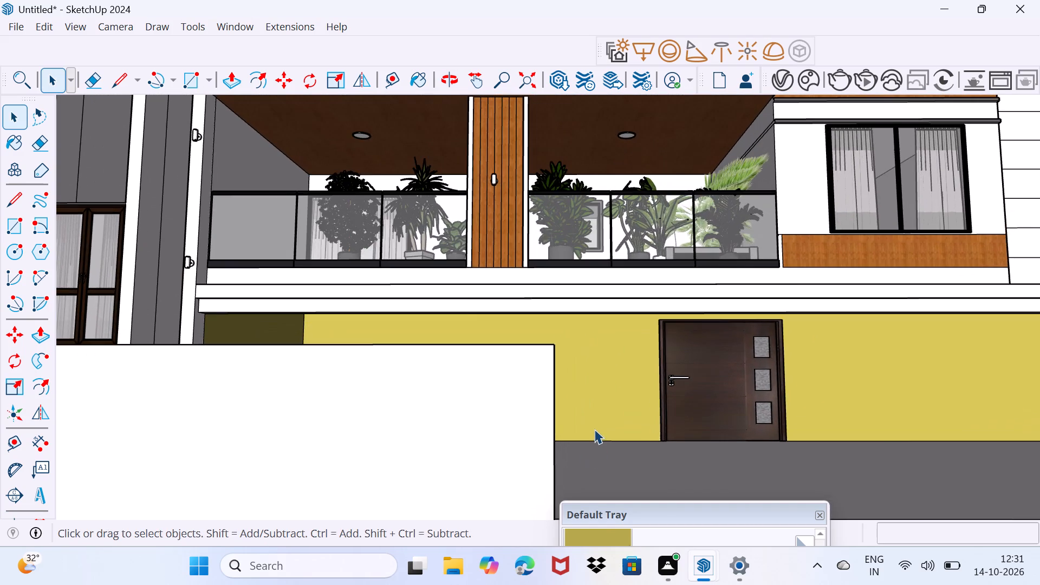
pyautogui.moveTo(594, 429); pyautogui.dragTo(606, 414, button='middle')
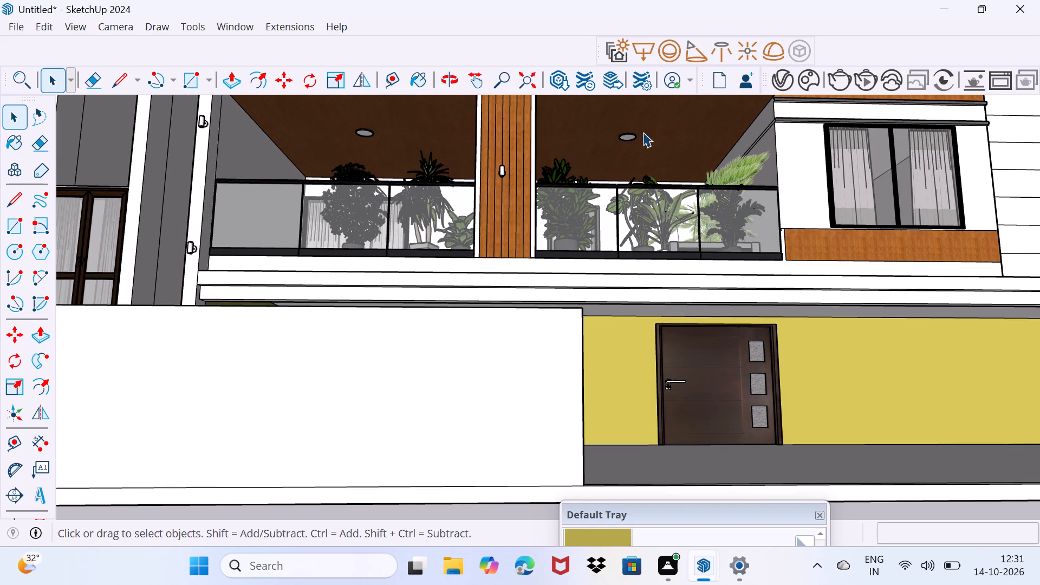
pyautogui.click(634, 141)
pyautogui.scroll(3, 620, 152)
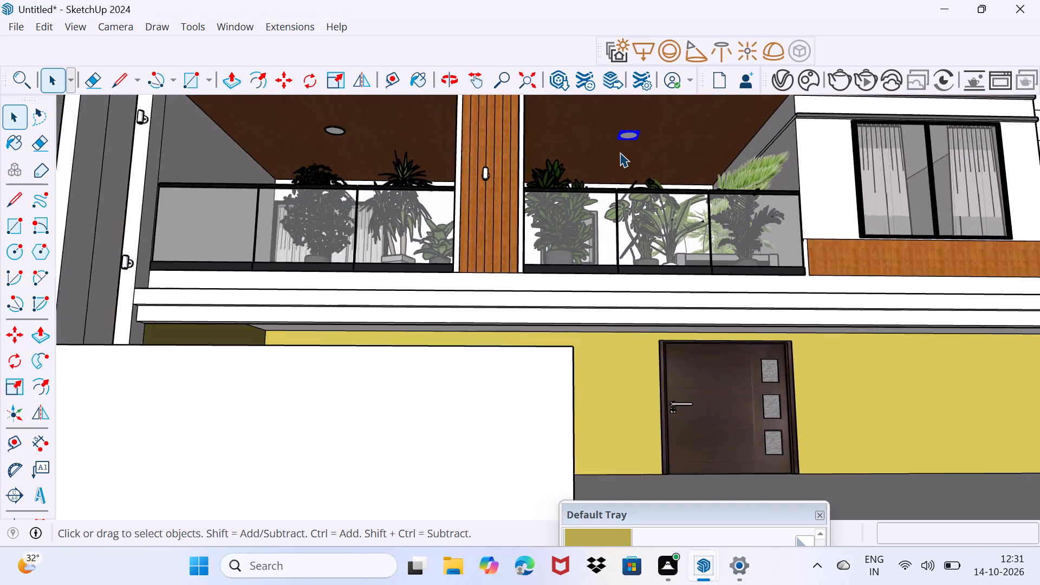
pyautogui.press('m')
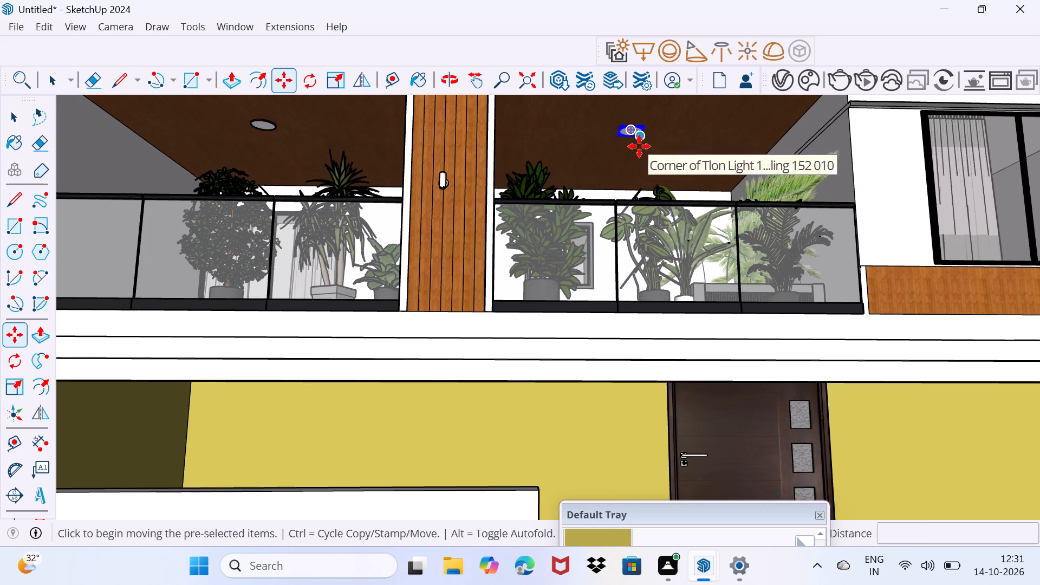
pyautogui.click(639, 146)
pyautogui.scroll(-2, 588, 329)
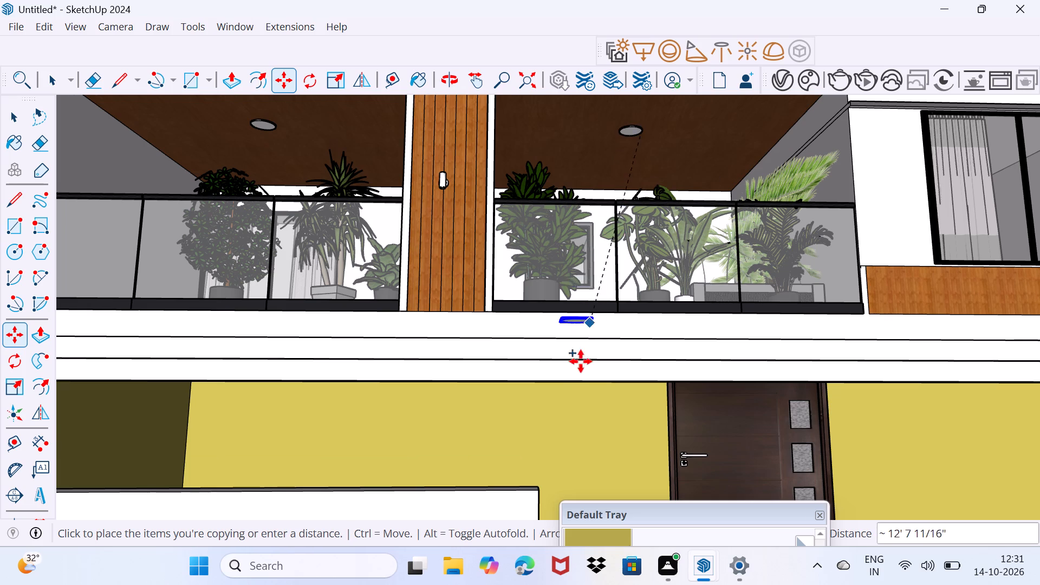
pyautogui.moveTo(541, 406); pyautogui.dragTo(300, 352, button='middle')
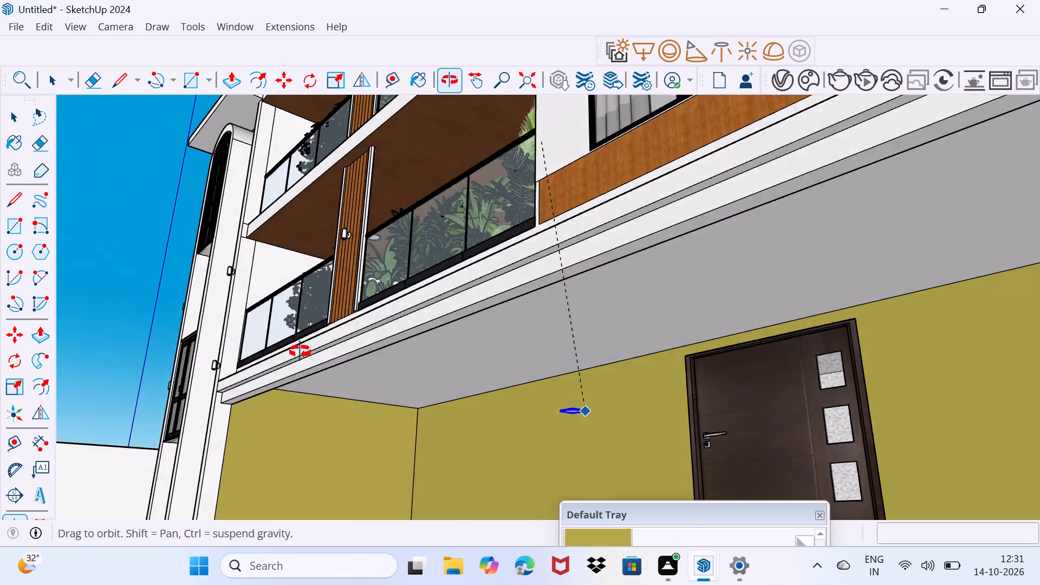
pyautogui.moveTo(300, 352); pyautogui.dragTo(309, 377, button='middle')
pyautogui.scroll(2, 370, 395)
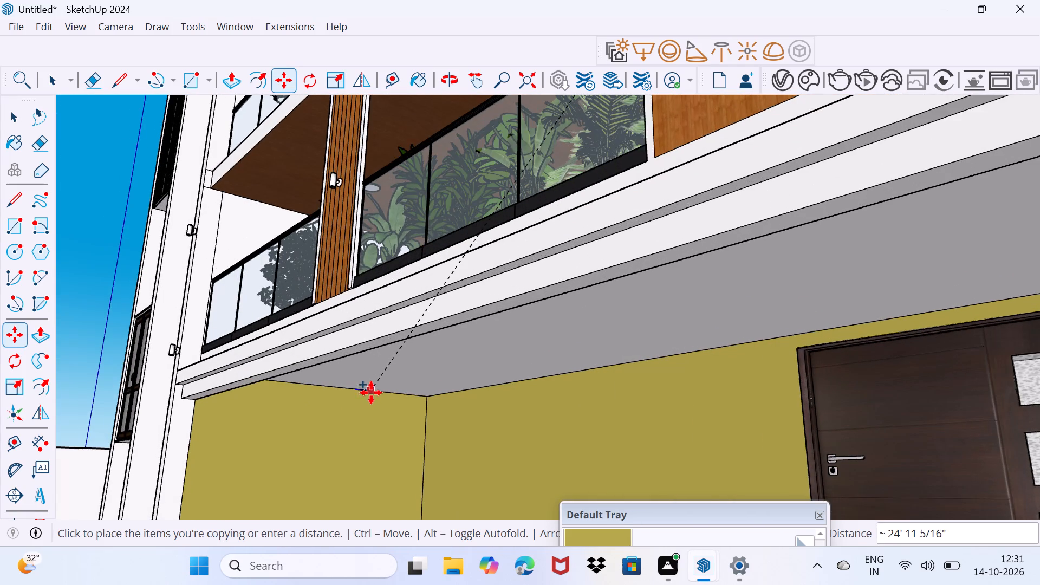
pyautogui.scroll(9, 372, 391)
pyautogui.click(369, 365)
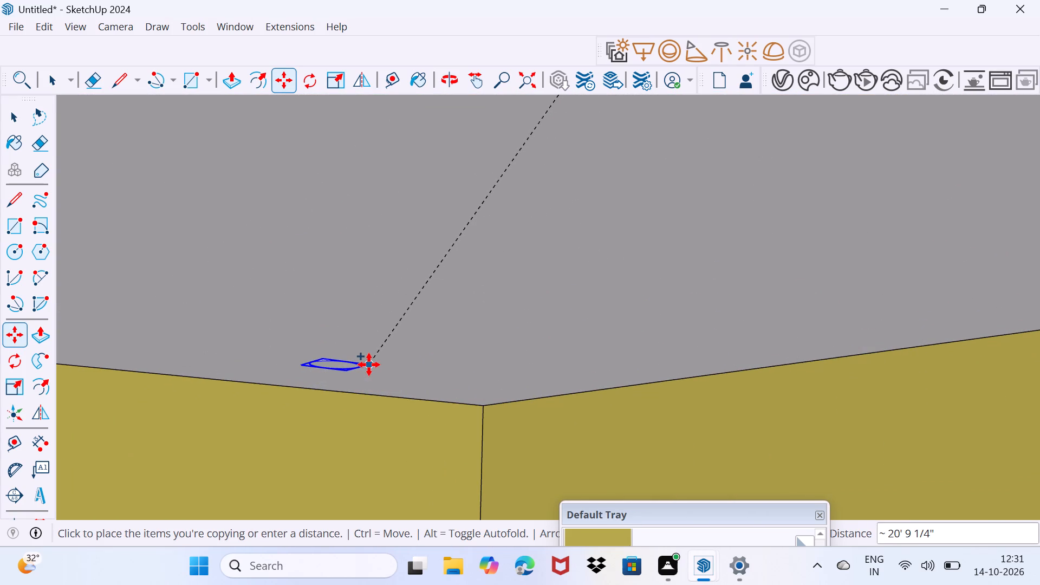
# Move the copied ceiling light about 6" beside the corner of the ground-floor recess.
pyautogui.scroll(3, 367, 370)
pyautogui.moveTo(366, 368); pyautogui.dragTo(375, 390, button='middle')
pyautogui.click(383, 390)
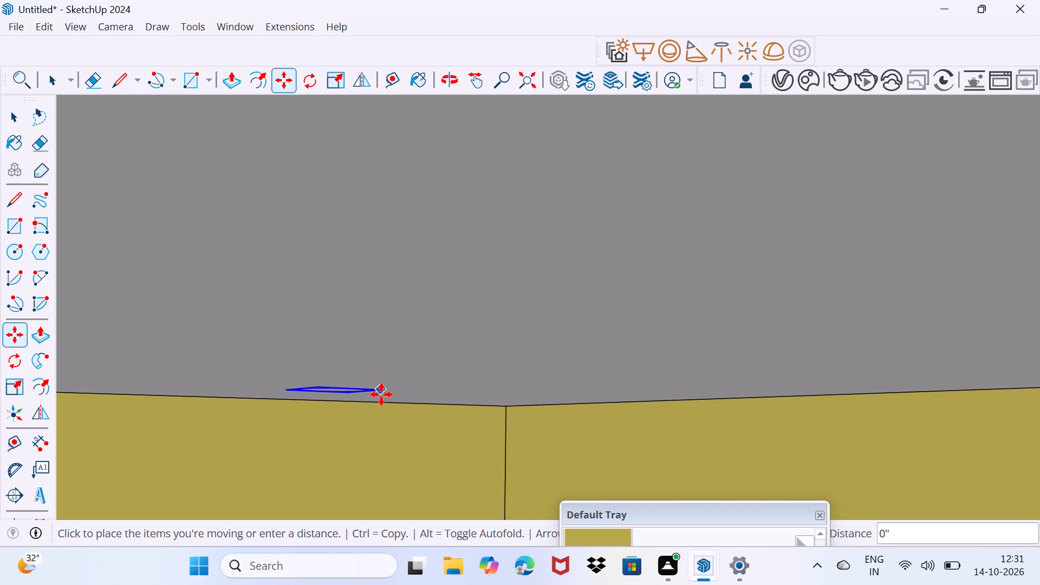
pyautogui.moveTo(383, 388); pyautogui.dragTo(371, 406, button='middle')
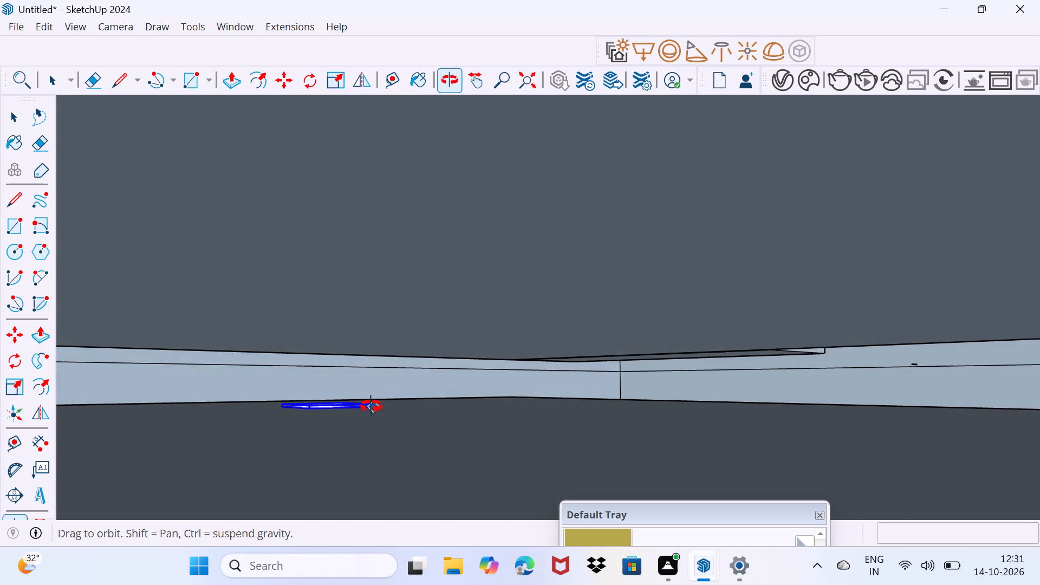
pyautogui.moveTo(371, 406); pyautogui.dragTo(368, 405, button='middle')
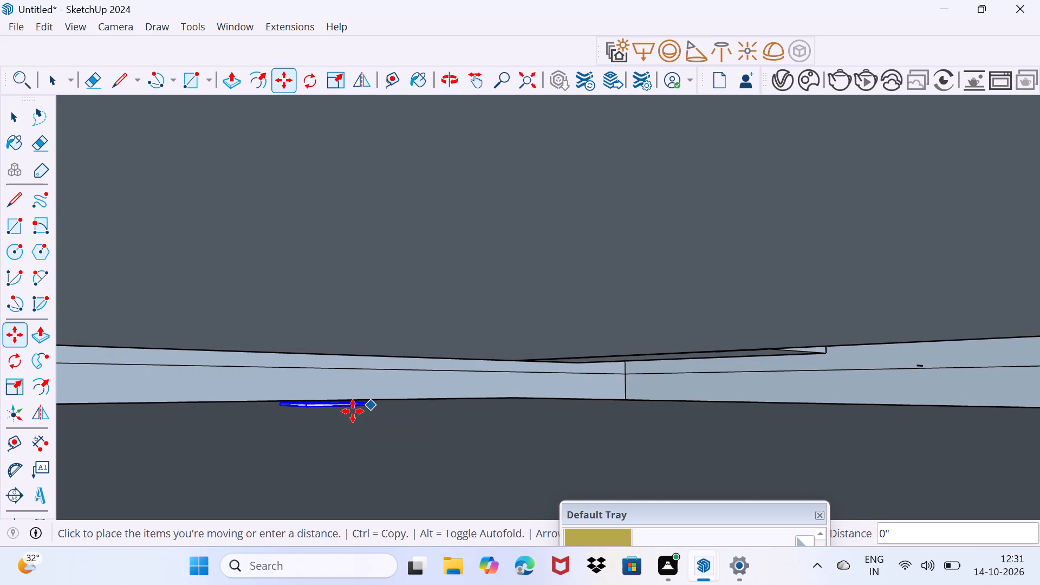
pyautogui.click(352, 414)
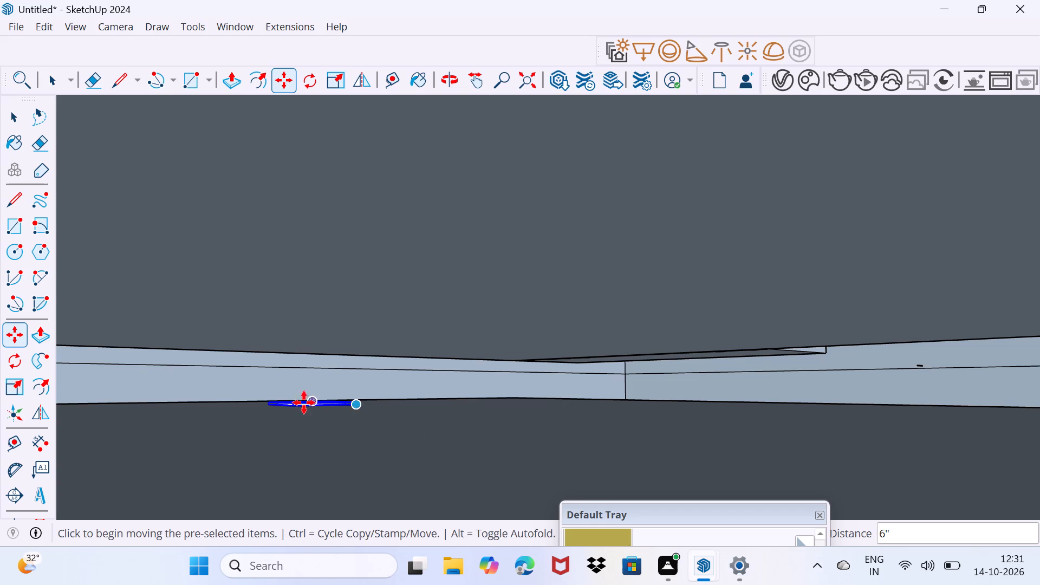
# Lower the copied ceiling light by about 1/2" relative to the ground-floor ceiling.
pyautogui.scroll(8, 291, 399)
pyautogui.moveTo(315, 405); pyautogui.dragTo(316, 416, button='middle')
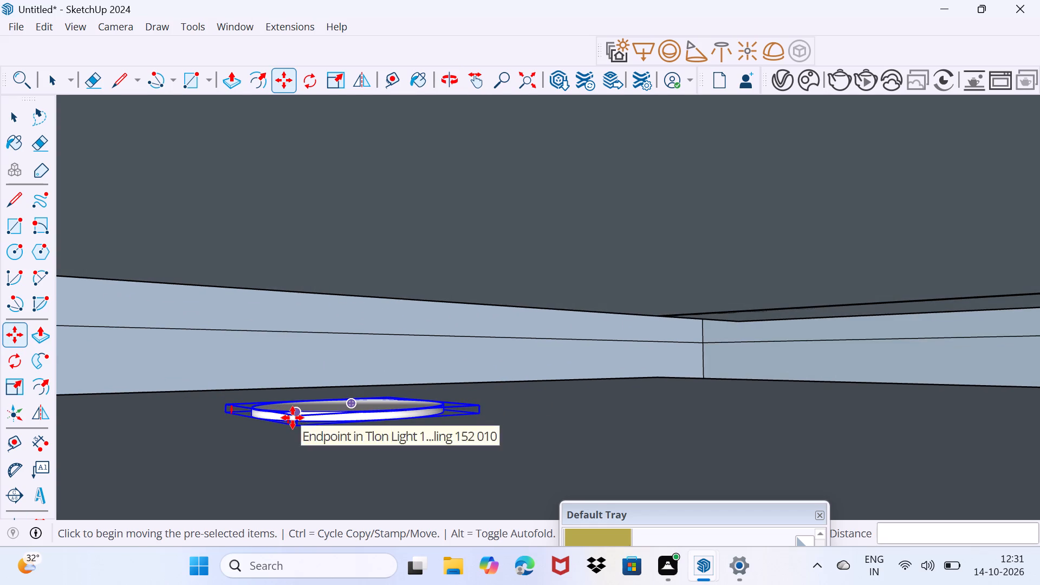
pyautogui.click(292, 418)
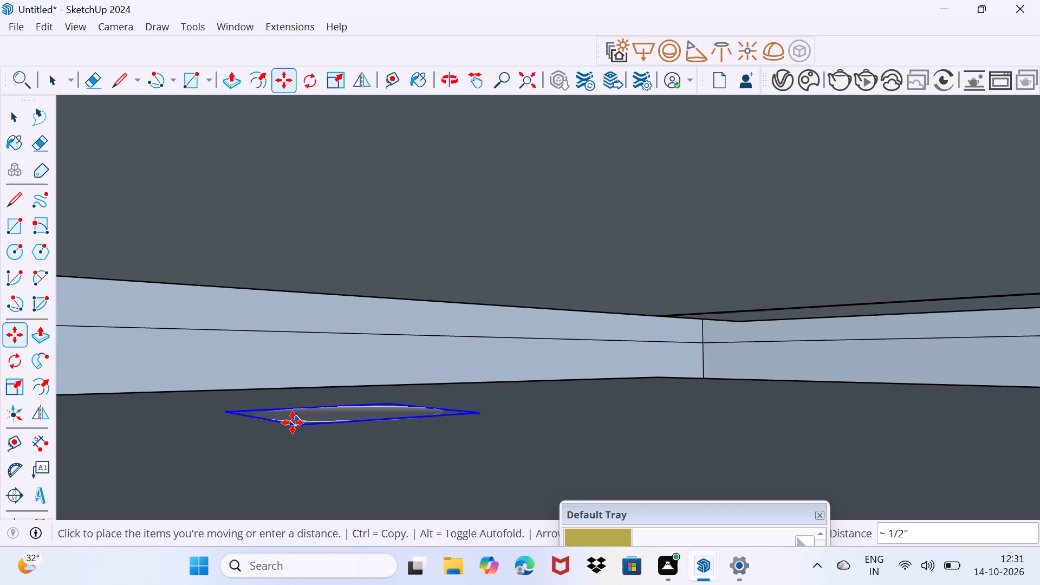
pyautogui.click(292, 424)
pyautogui.press('space')
pyautogui.moveTo(290, 450); pyautogui.dragTo(298, 433)
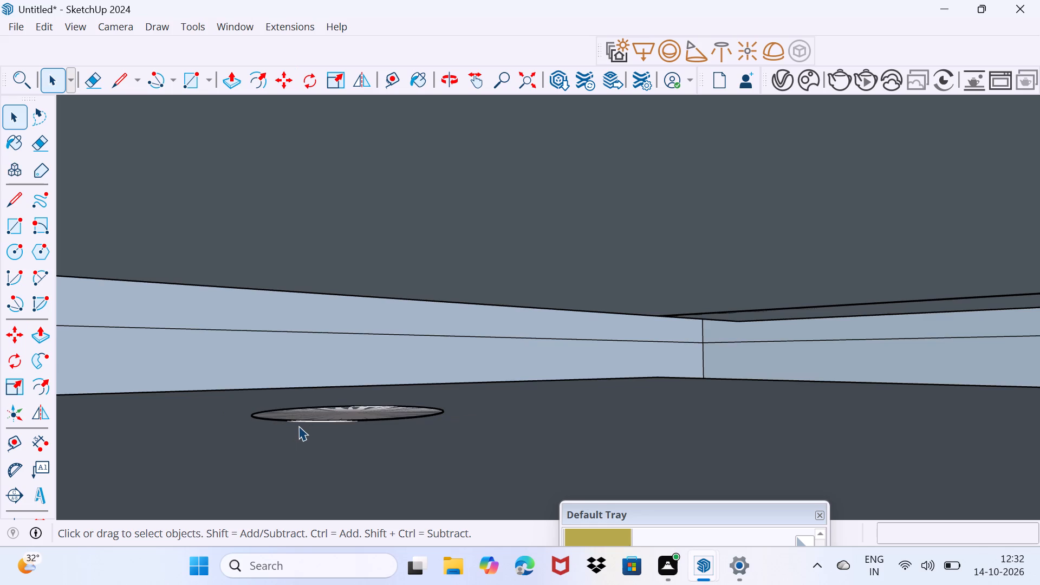
# Copy the ground-floor recess ceiling light along the red axis to the far end of the ceiling, about 47' 3" away.
pyautogui.scroll(-20, 298, 426)
pyautogui.scroll(-2, 298, 426)
pyautogui.moveTo(290, 430); pyautogui.dragTo(342, 390, button='middle')
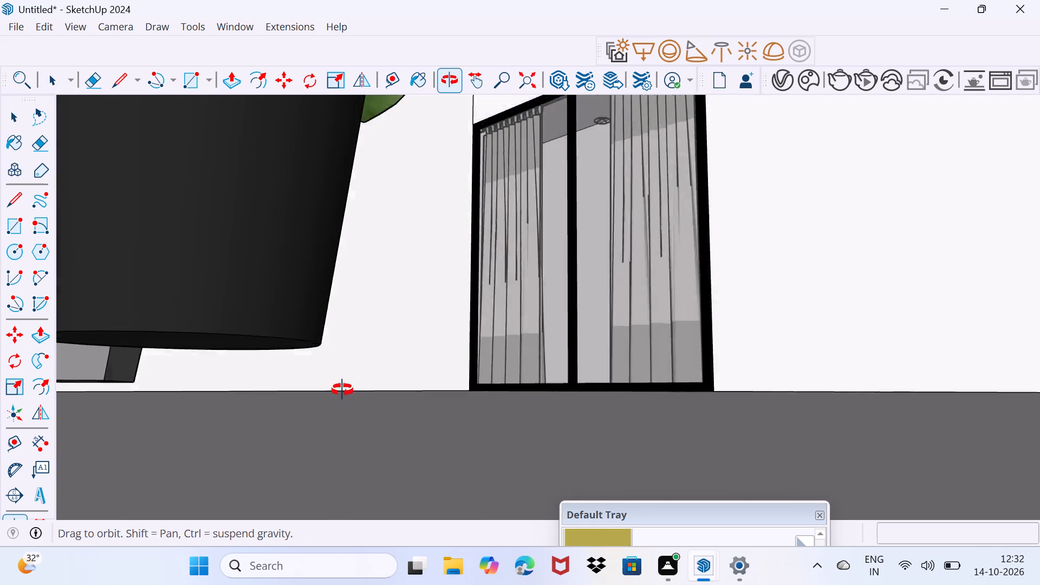
pyautogui.moveTo(342, 390); pyautogui.dragTo(343, 388, button='middle')
pyautogui.click(530, 86)
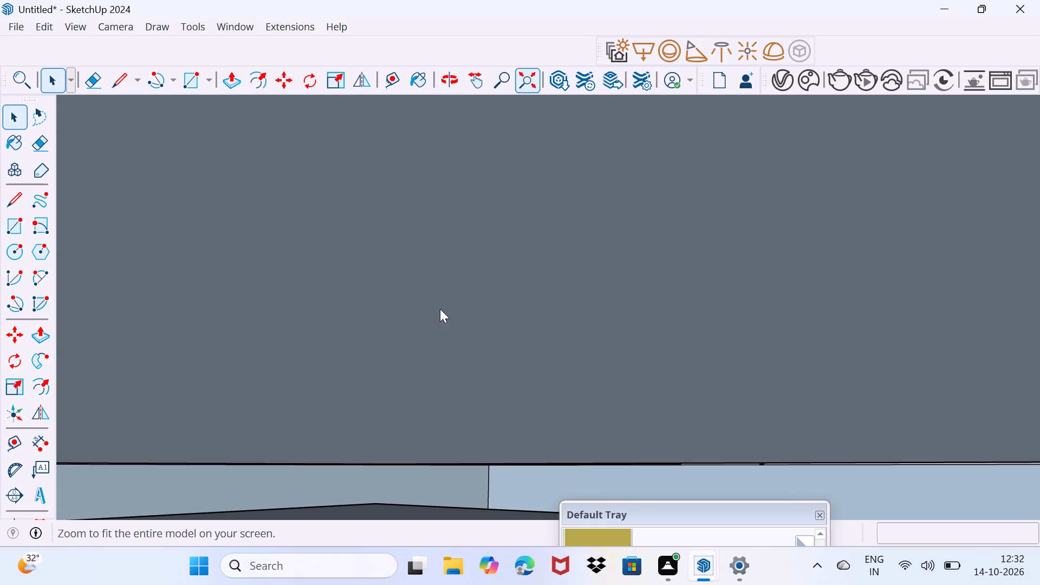
pyautogui.scroll(5, 444, 477)
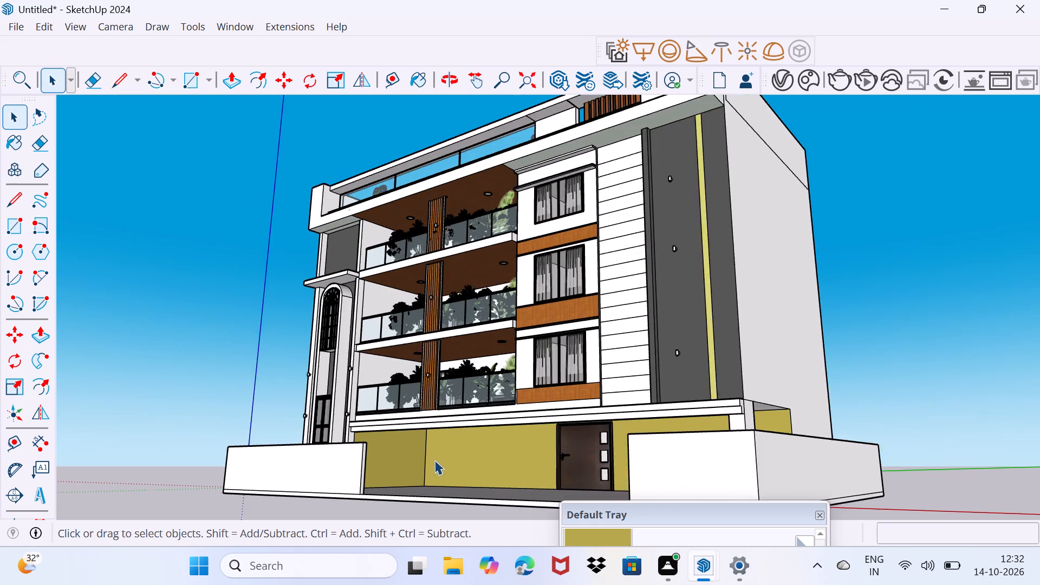
pyautogui.scroll(5, 437, 455)
pyautogui.moveTo(446, 453); pyautogui.dragTo(433, 418, button='middle')
pyautogui.scroll(3, 384, 412)
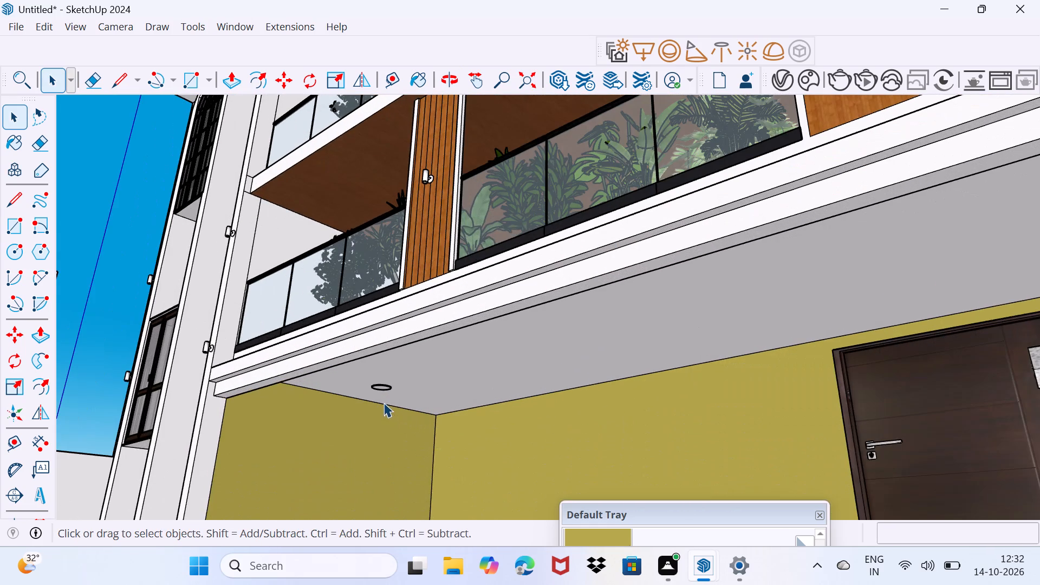
pyautogui.click(384, 393)
pyautogui.moveTo(382, 390); pyautogui.dragTo(400, 374)
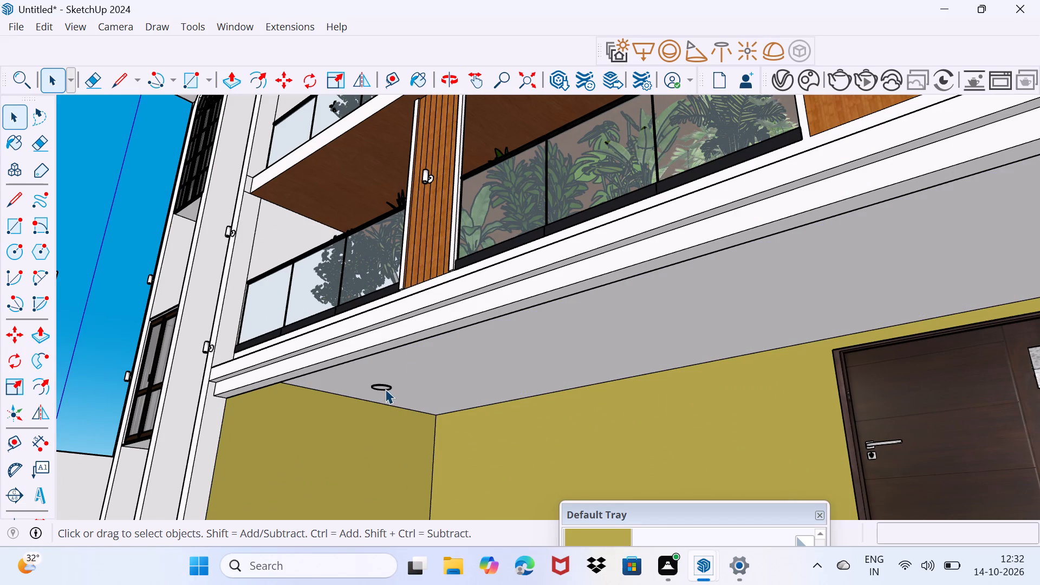
pyautogui.click(385, 389)
pyautogui.press('m')
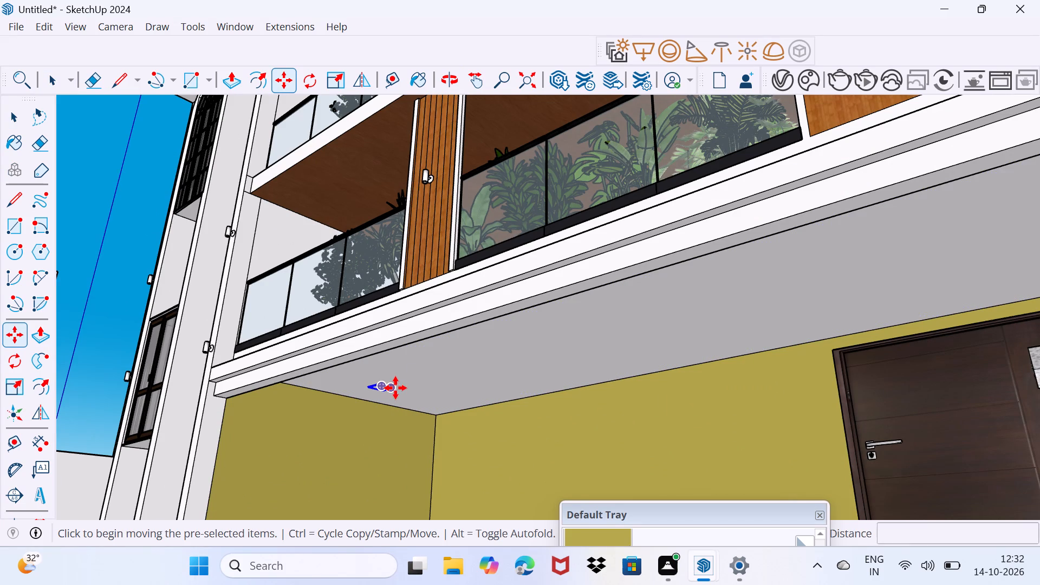
pyautogui.scroll(14, 393, 391)
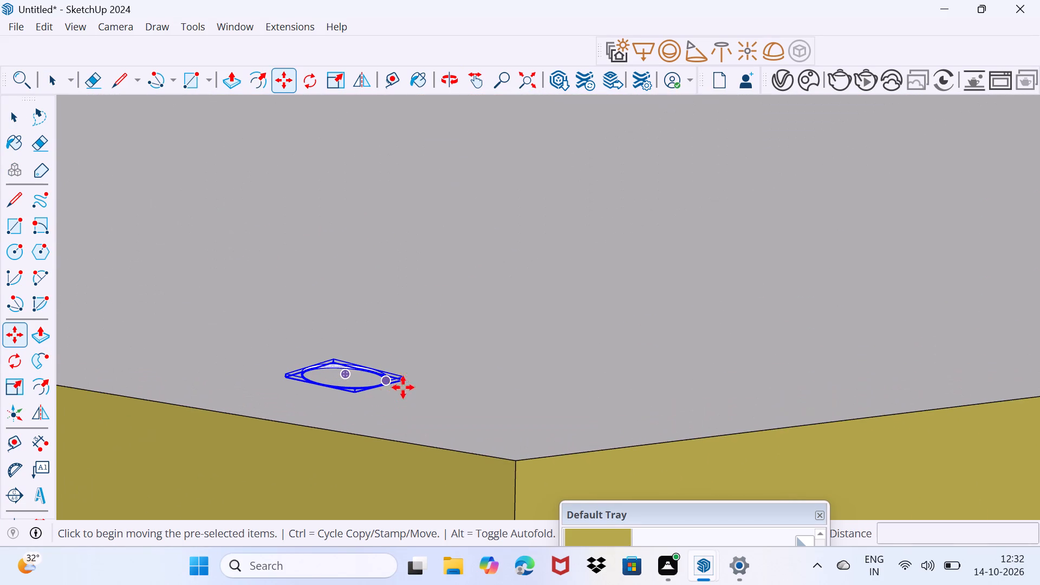
pyautogui.click(404, 386)
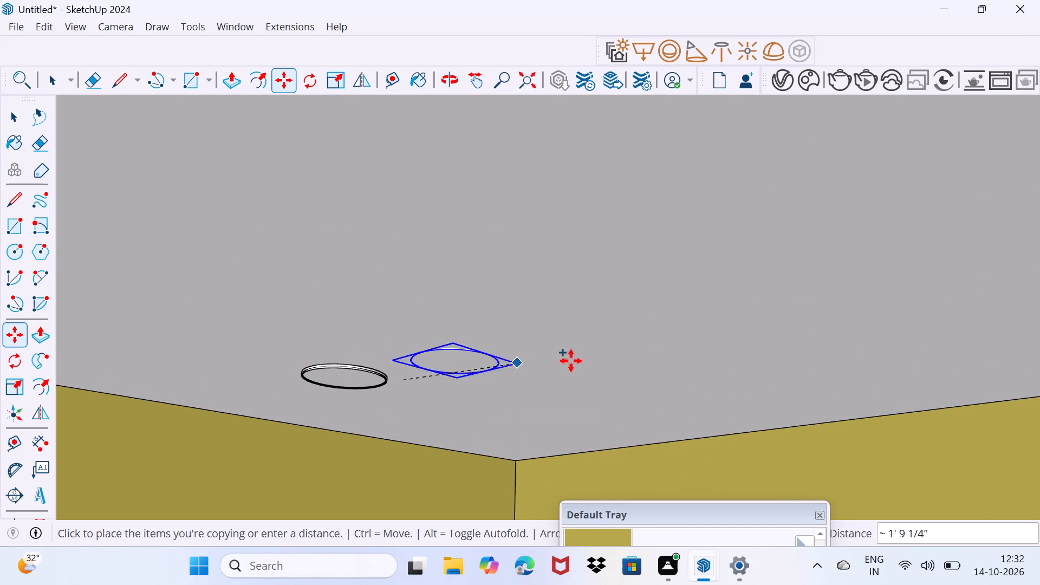
pyautogui.scroll(-19, 593, 360)
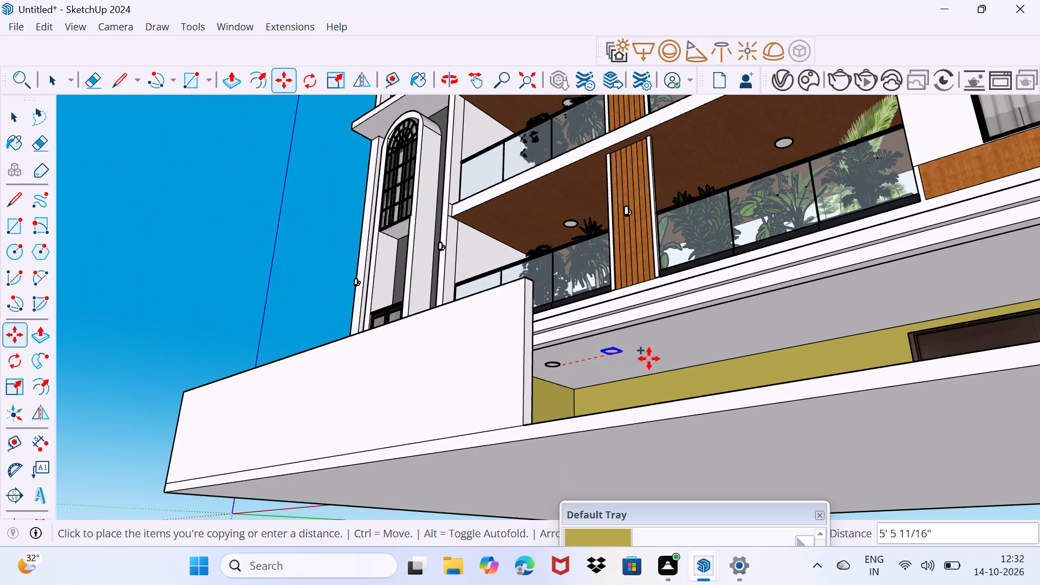
pyautogui.moveTo(652, 357); pyautogui.dragTo(509, 432, button='middle')
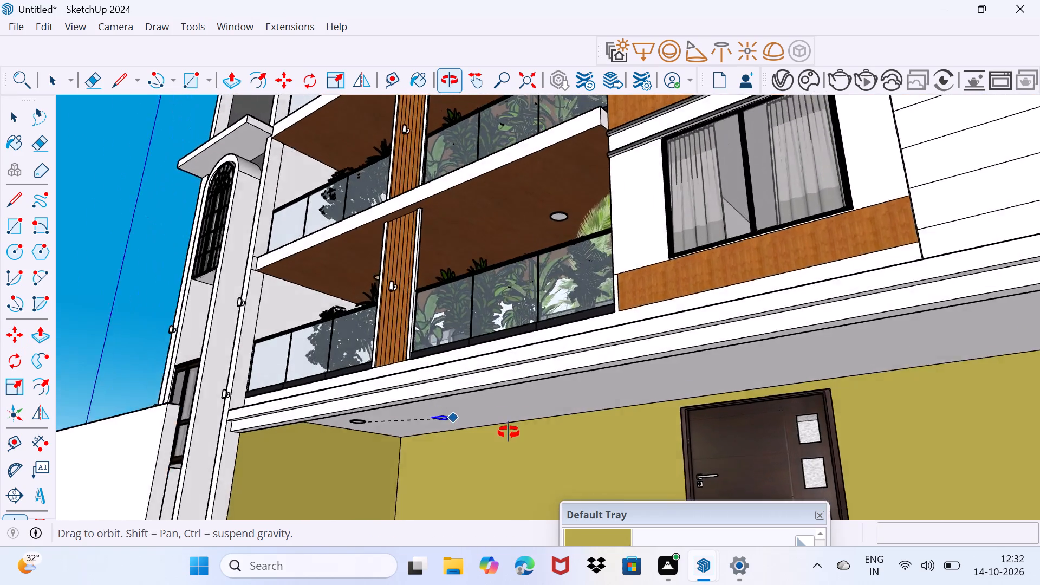
pyautogui.moveTo(509, 432); pyautogui.dragTo(295, 376, button='middle')
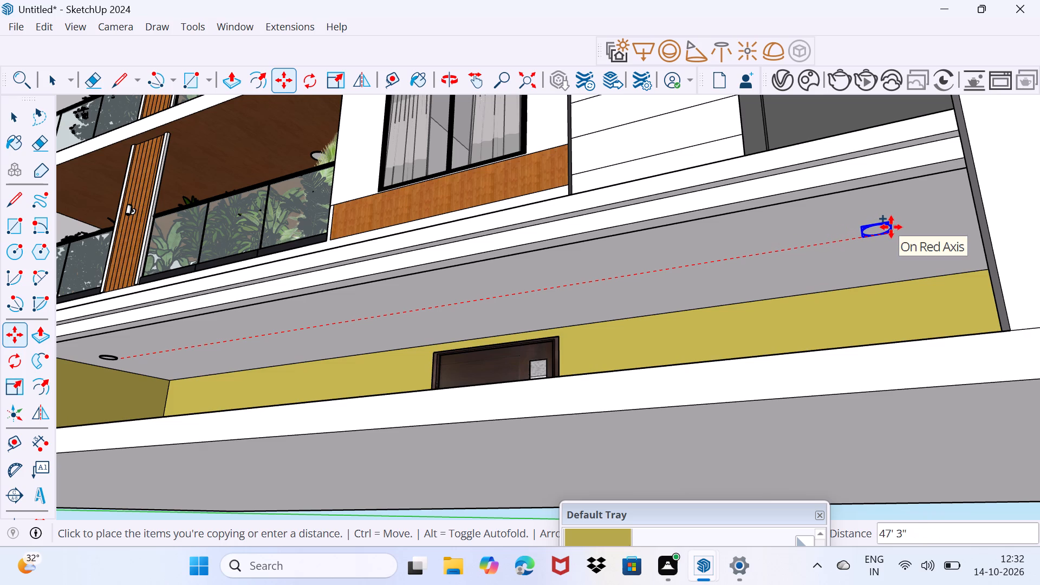
pyautogui.click(891, 227)
# Divide the distance between the two ceiling lights by 4, filling the gap with evenly spaced copies.
pyautogui.press('/')
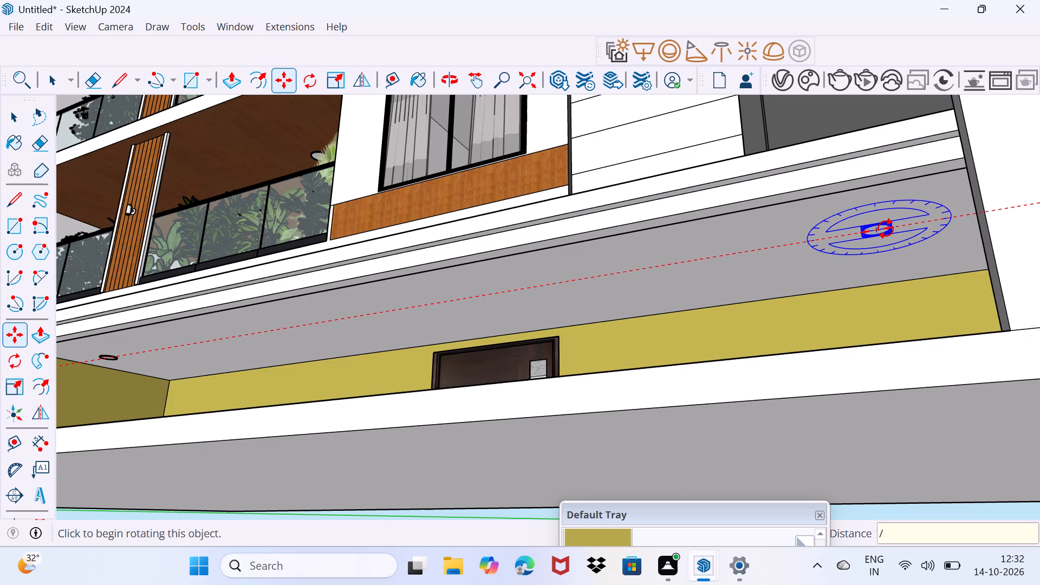
pyautogui.press('4')
pyautogui.press('Return')
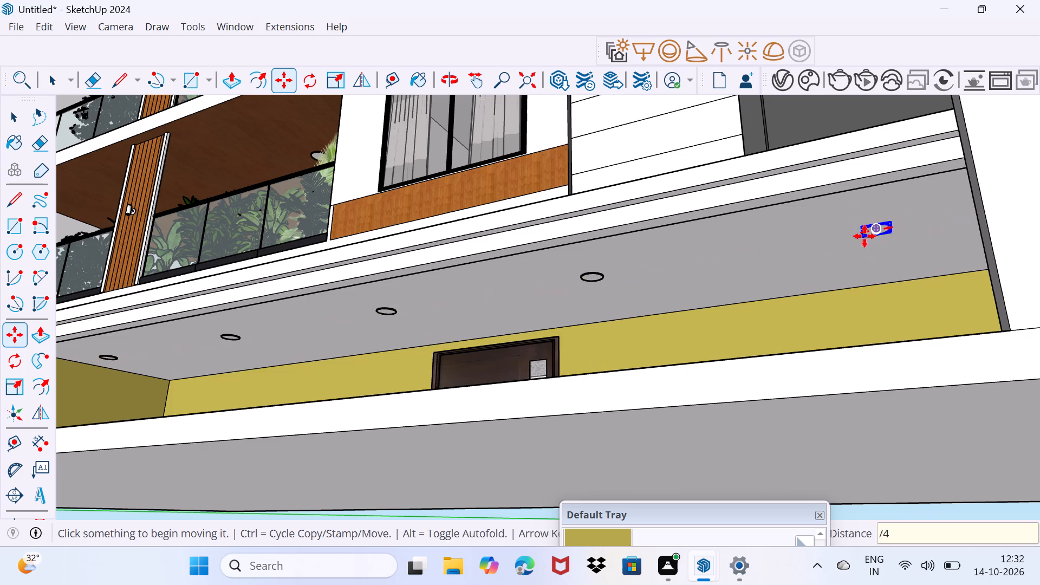
pyautogui.press('space')
pyautogui.moveTo(691, 314); pyautogui.dragTo(706, 281)
# Examine the row of ground-floor ceiling lights and the building's overall front elevation.
pyautogui.moveTo(729, 268); pyautogui.dragTo(778, 339, button='middle')
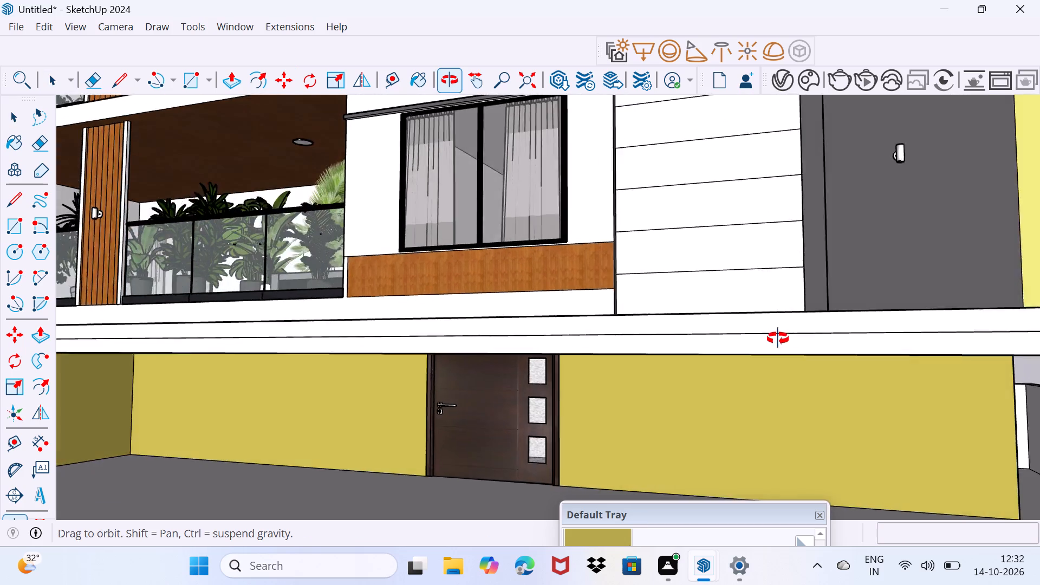
pyautogui.moveTo(778, 339); pyautogui.dragTo(859, 281, button='middle')
pyautogui.scroll(1, 854, 318)
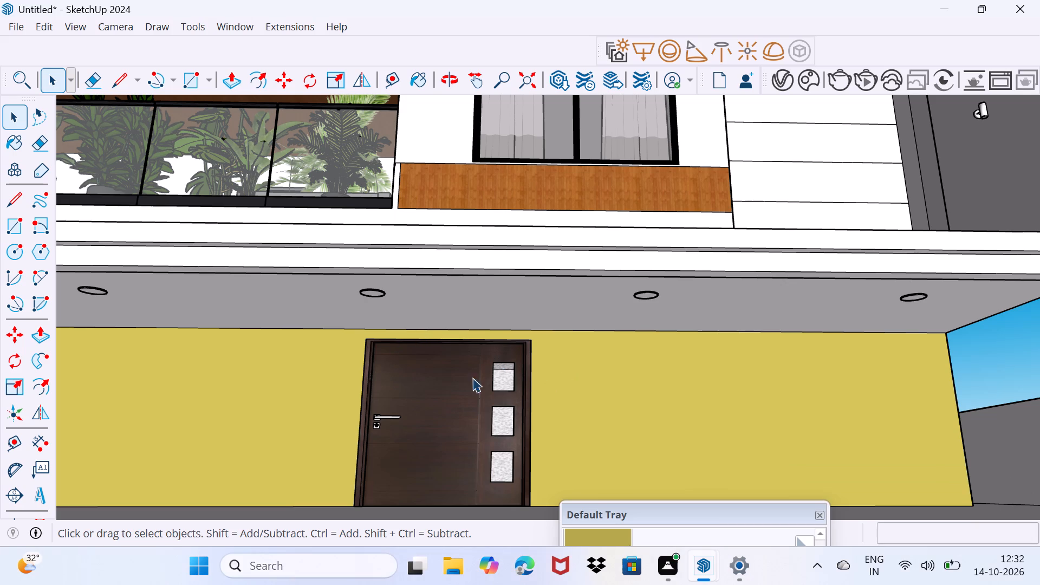
pyautogui.scroll(-4, 610, 393)
pyautogui.press('space')
pyautogui.moveTo(675, 511); pyautogui.dragTo(614, 545)
pyautogui.scroll(-9, 470, 368)
pyautogui.moveTo(425, 382); pyautogui.dragTo(366, 474, button='middle')
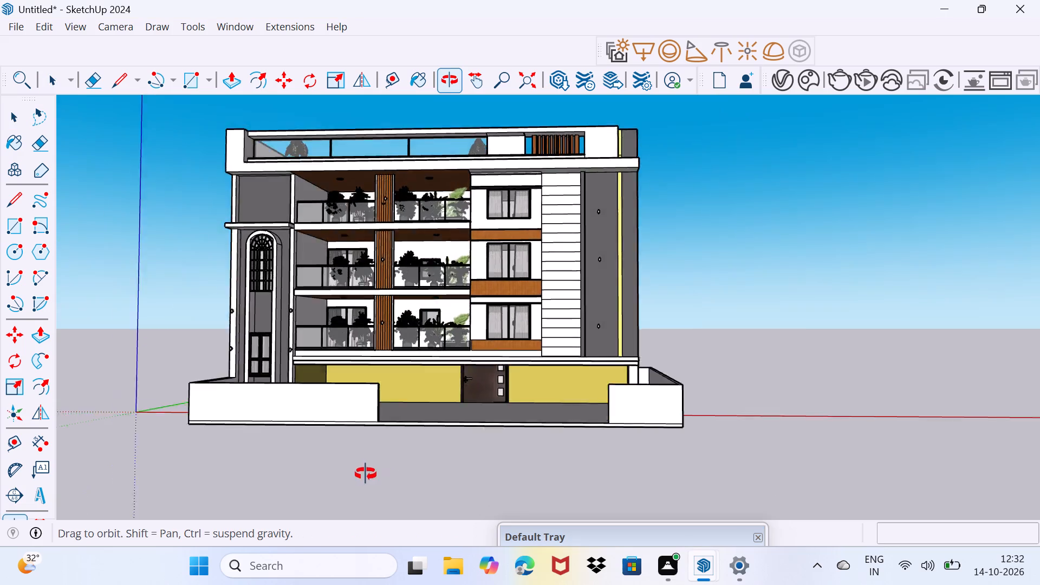
pyautogui.moveTo(366, 474); pyautogui.dragTo(332, 467, button='middle')
# Push/Pull the narrow front face of the base slab outward so the paved ground extends beyond the front boundary wall.
pyautogui.scroll(10, 357, 417)
pyautogui.moveTo(394, 402); pyautogui.dragTo(311, 447, button='middle')
pyautogui.scroll(5, 358, 452)
pyautogui.scroll(-9, 368, 461)
pyautogui.moveTo(373, 477); pyautogui.dragTo(404, 473, button='middle')
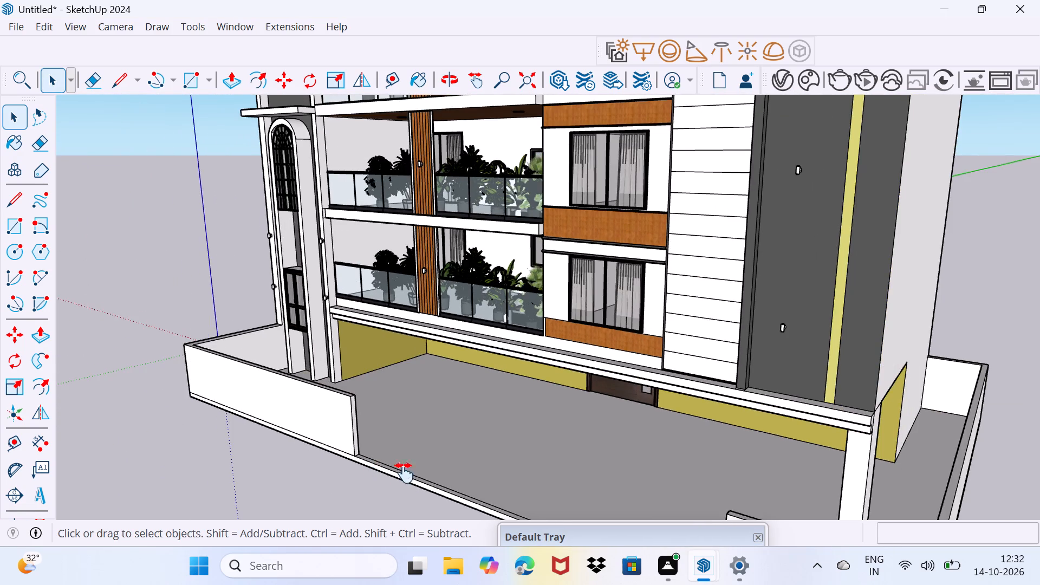
pyautogui.moveTo(404, 473); pyautogui.dragTo(369, 292, button='middle')
pyautogui.scroll(4, 584, 337)
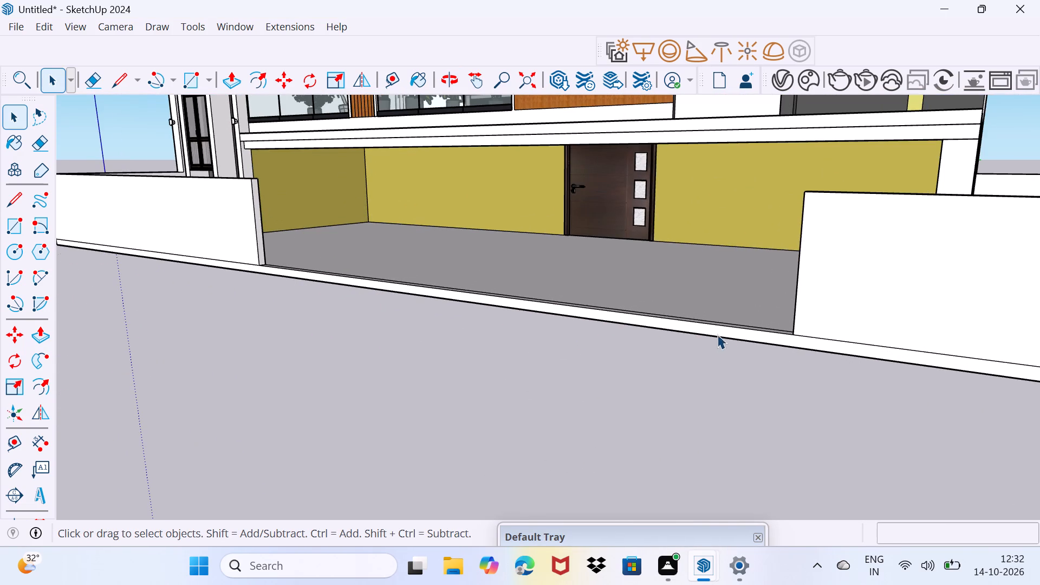
pyautogui.click(767, 340)
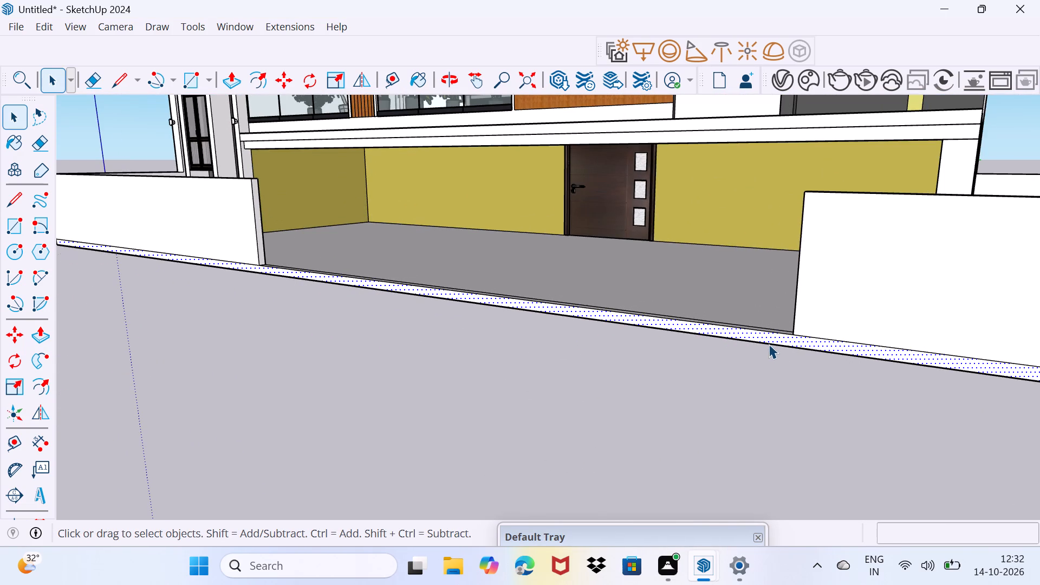
pyautogui.press('p')
pyautogui.click(769, 344)
pyautogui.click(581, 393)
pyautogui.press('space')
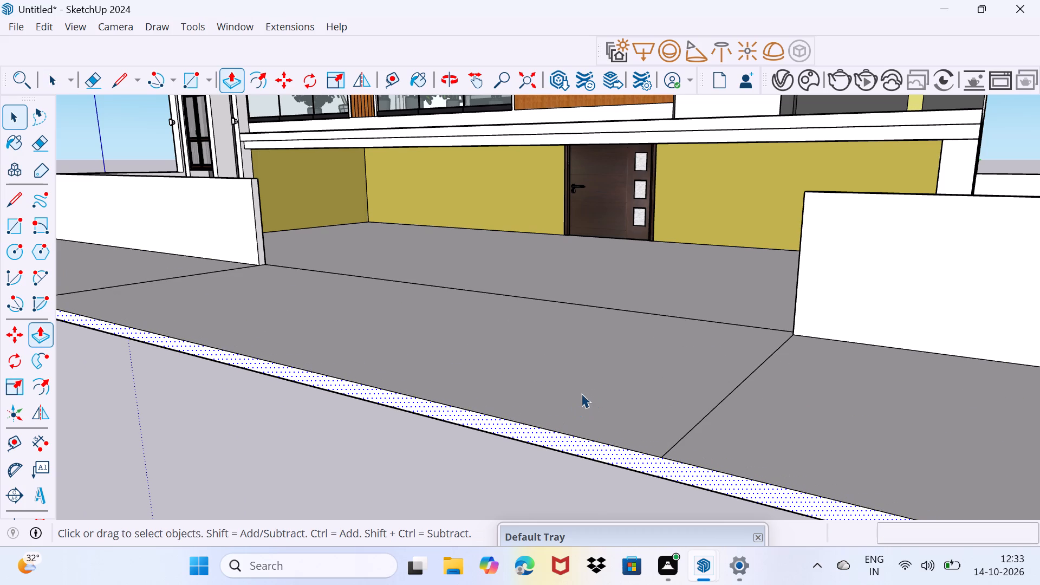
# Erase the dividing lines on the extended ground surface, at both ends and across the gate opening.
pyautogui.scroll(2, 139, 251)
pyautogui.moveTo(139, 252); pyautogui.dragTo(133, 281, button='middle')
pyautogui.press('e')
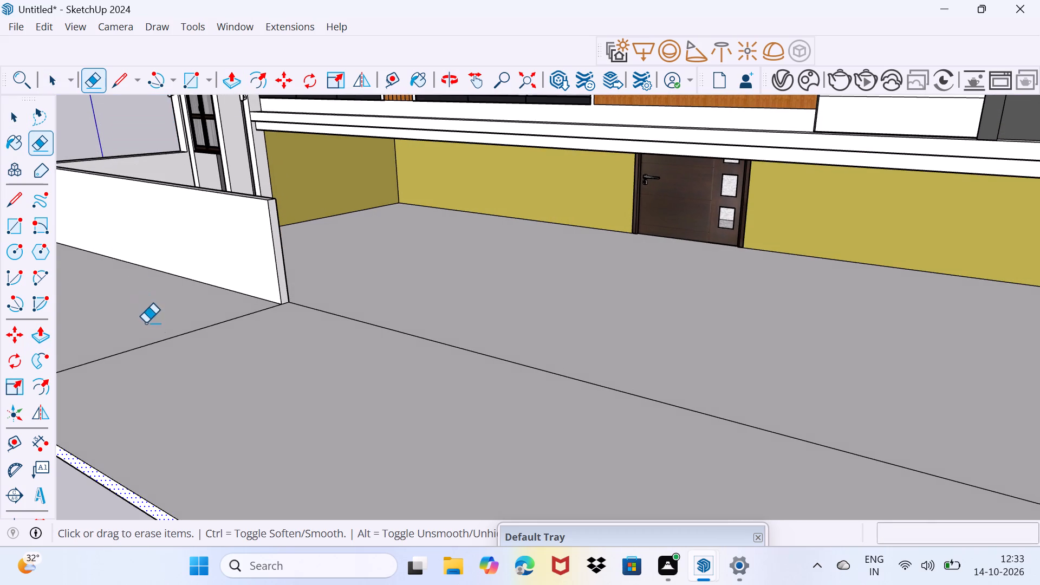
pyautogui.moveTo(148, 329); pyautogui.dragTo(170, 372)
pyautogui.scroll(-5, 185, 356)
pyautogui.keyDown('shift'); pyautogui.moveTo(206, 378); pyautogui.dragTo(141, 297, button='middle'); pyautogui.keyUp('shift')
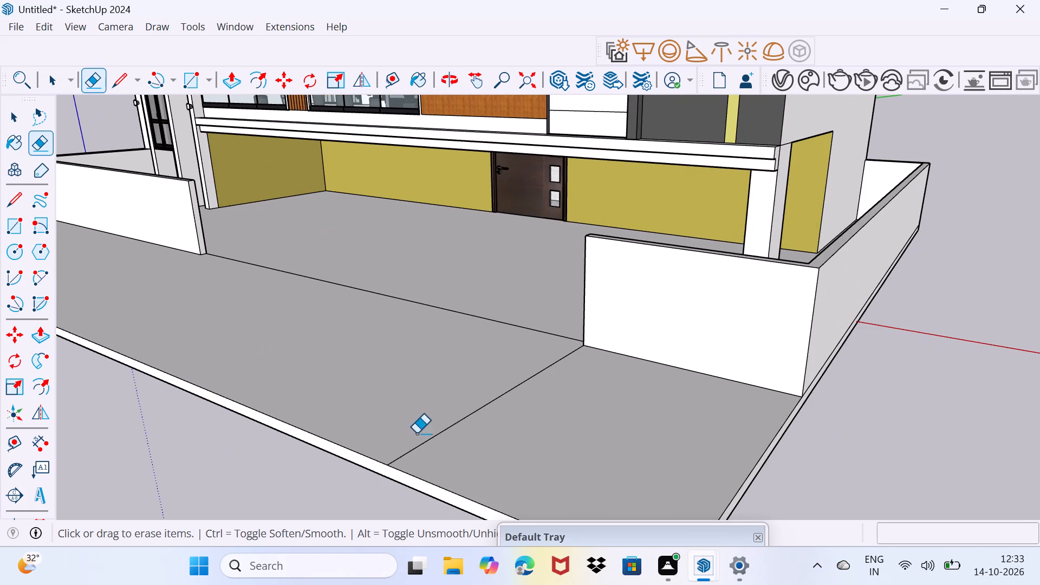
pyautogui.moveTo(419, 439); pyautogui.dragTo(445, 468)
pyautogui.moveTo(453, 319); pyautogui.dragTo(450, 343)
pyautogui.moveTo(463, 303); pyautogui.dragTo(441, 349)
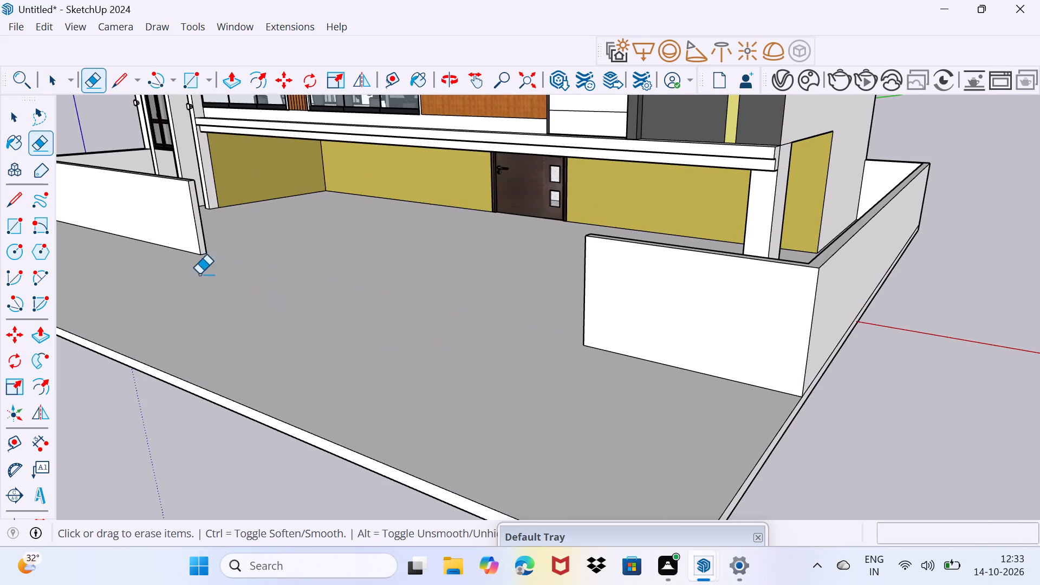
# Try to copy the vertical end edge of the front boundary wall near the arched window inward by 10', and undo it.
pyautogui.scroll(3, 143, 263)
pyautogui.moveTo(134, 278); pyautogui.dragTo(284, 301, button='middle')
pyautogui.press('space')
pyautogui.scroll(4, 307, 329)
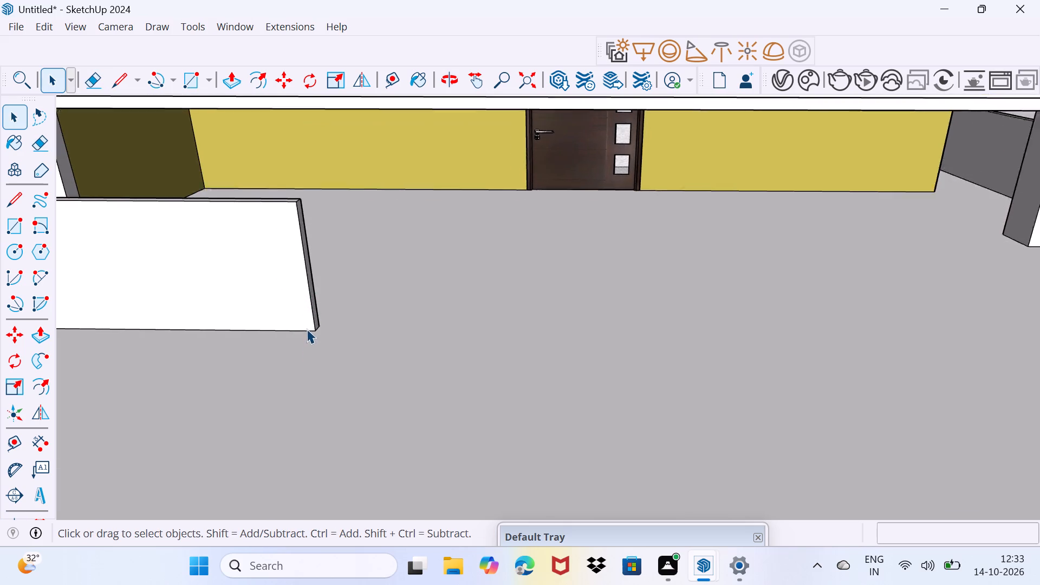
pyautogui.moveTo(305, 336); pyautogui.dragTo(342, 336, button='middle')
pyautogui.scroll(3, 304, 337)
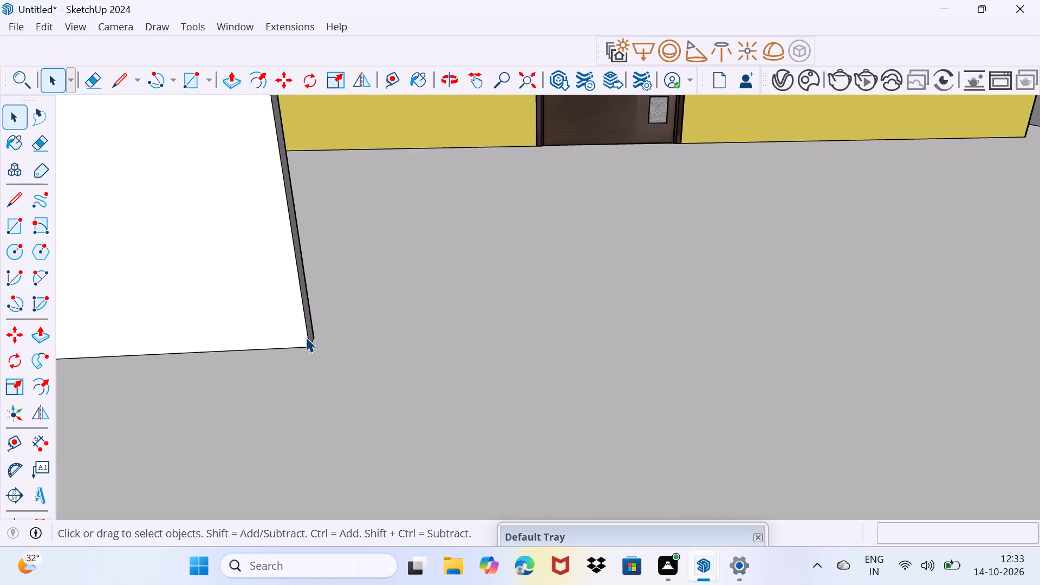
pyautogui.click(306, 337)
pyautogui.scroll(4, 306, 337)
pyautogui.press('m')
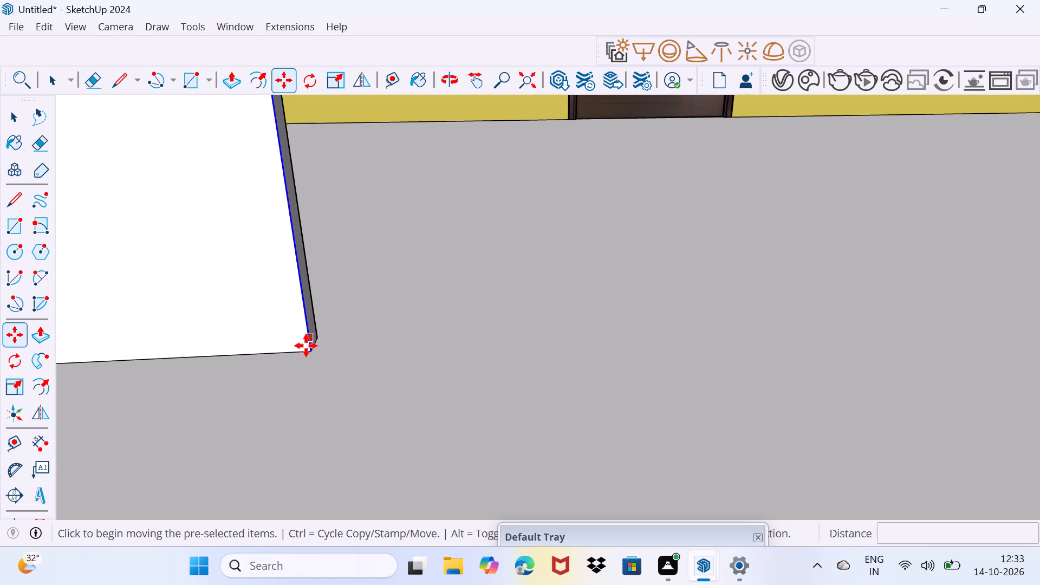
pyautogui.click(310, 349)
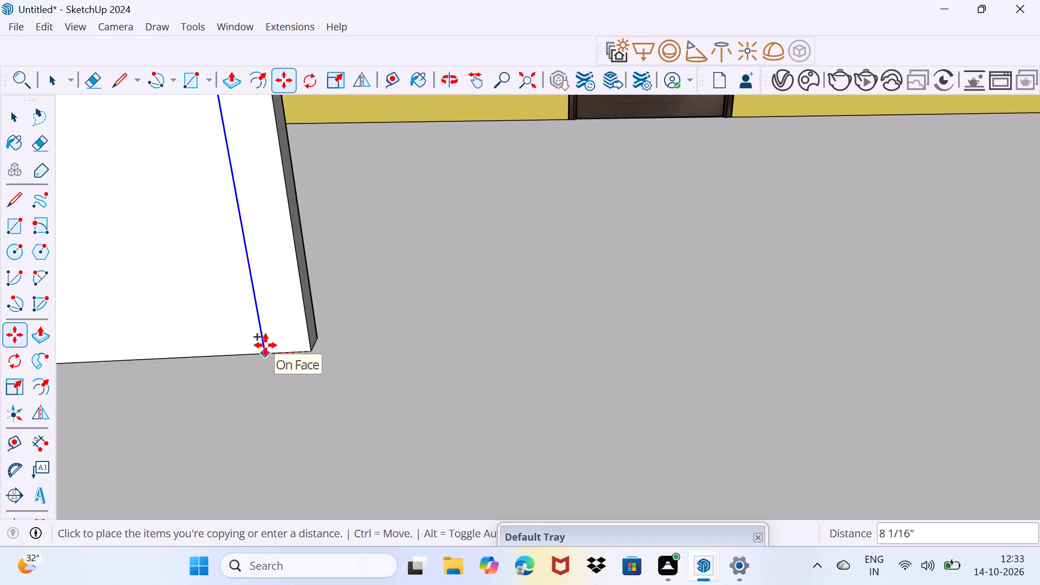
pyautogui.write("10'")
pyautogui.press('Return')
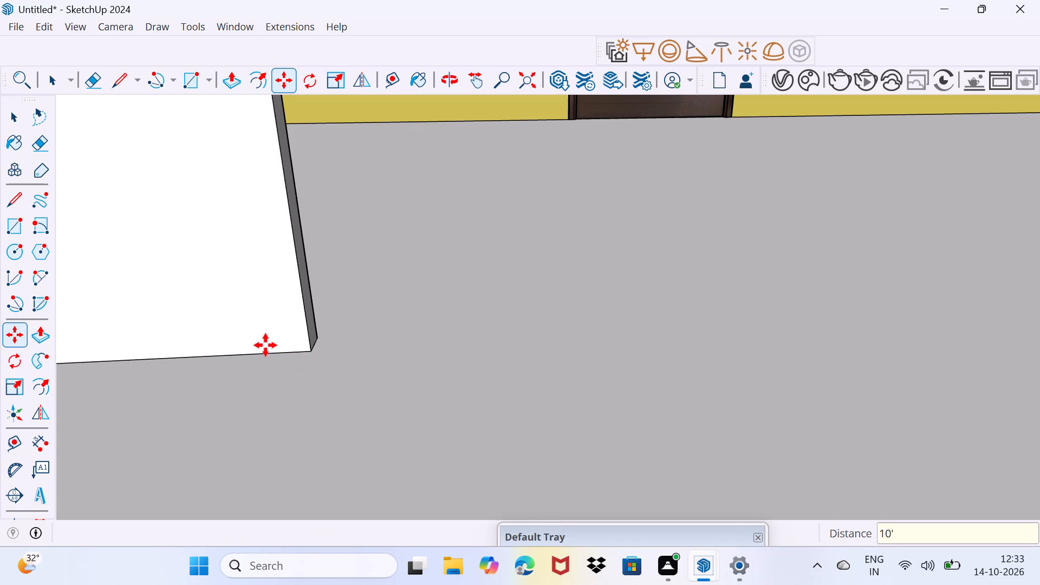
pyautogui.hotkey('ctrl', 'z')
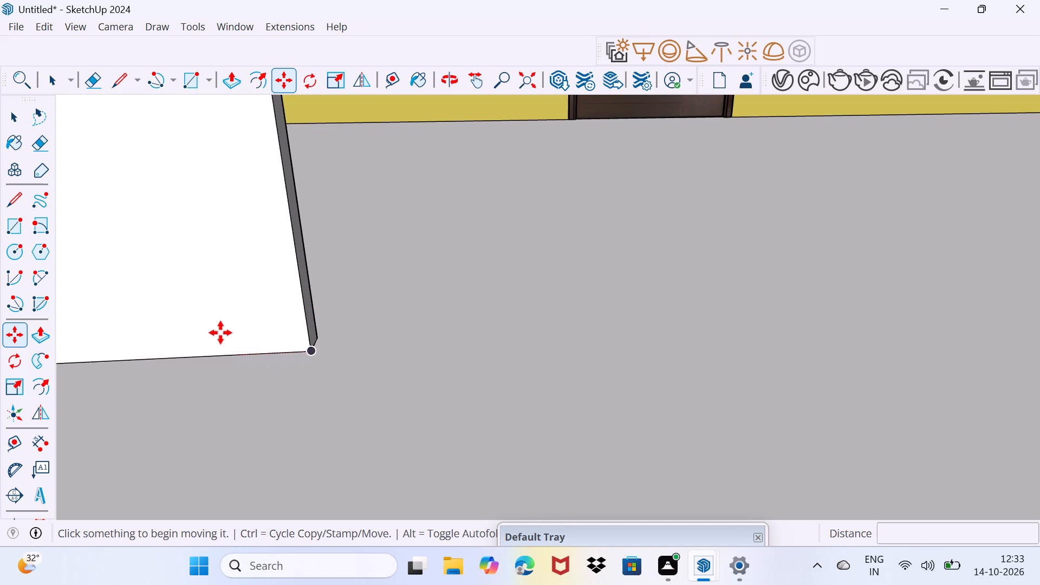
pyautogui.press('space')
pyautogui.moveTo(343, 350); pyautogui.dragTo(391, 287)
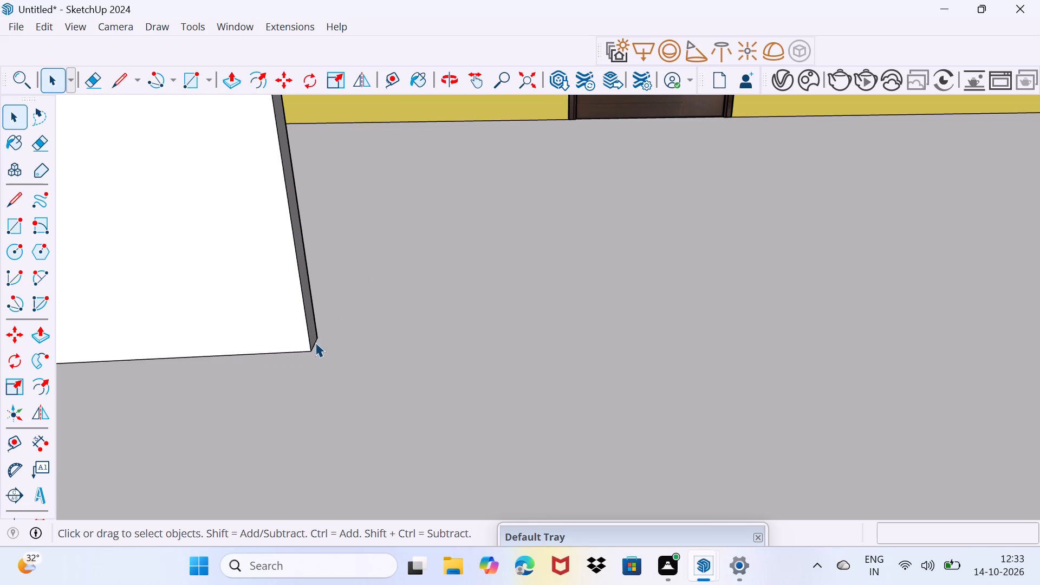
# Copy the front vertical edge at that boundary wall's gate-opening end 10" inward along the wall face.
pyautogui.click(308, 341)
pyautogui.scroll(2, 308, 355)
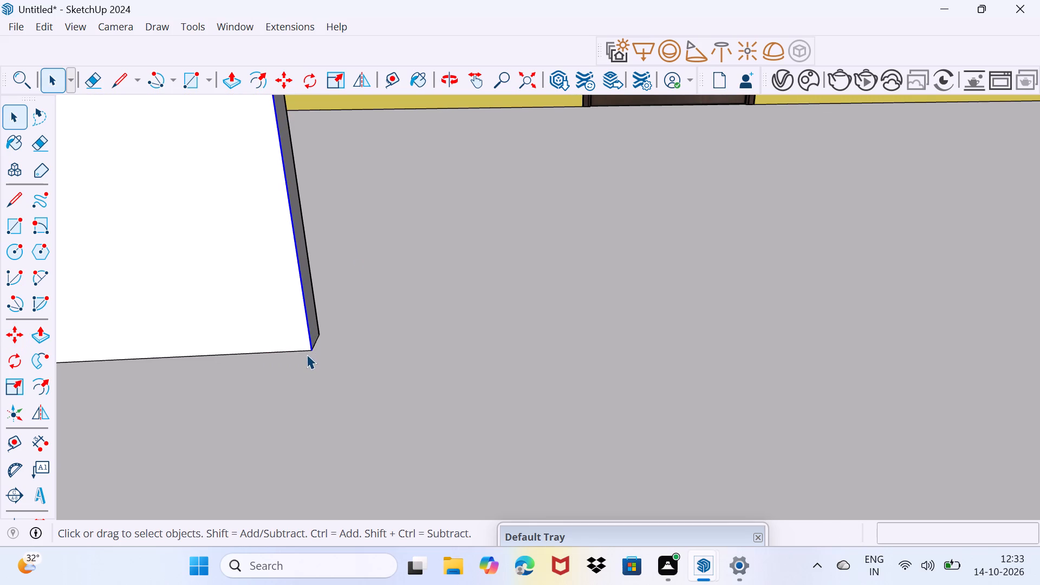
pyautogui.press('m')
pyautogui.click(314, 350)
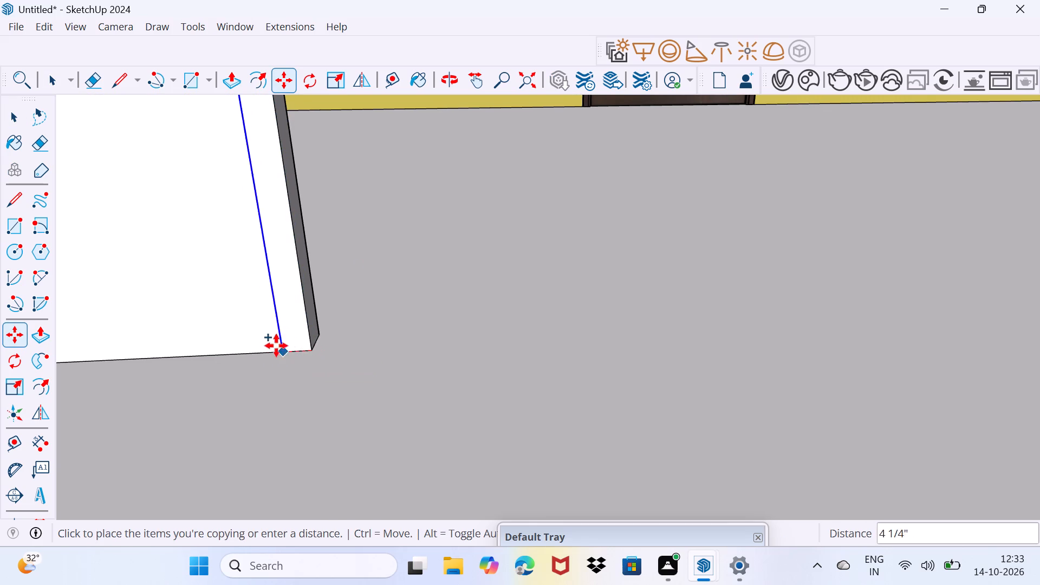
pyautogui.write('10')
pyautogui.hotkey('shift', '"')
pyautogui.press('Return')
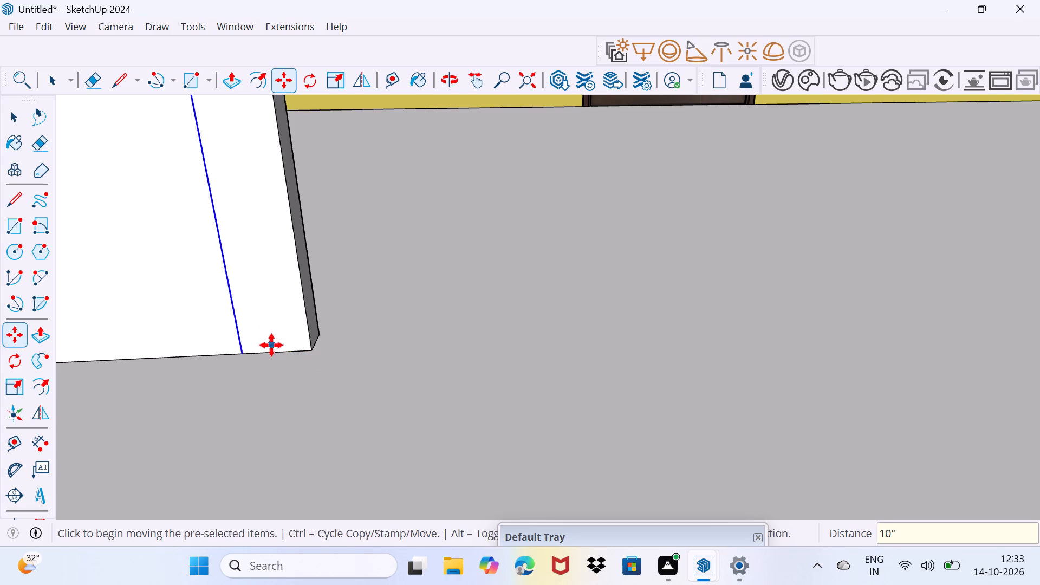
pyautogui.press('space')
# Copy the front vertical edge of the boundary wall across the gate opening, beside the column, 10" along the wall face.
pyautogui.scroll(-13, 255, 337)
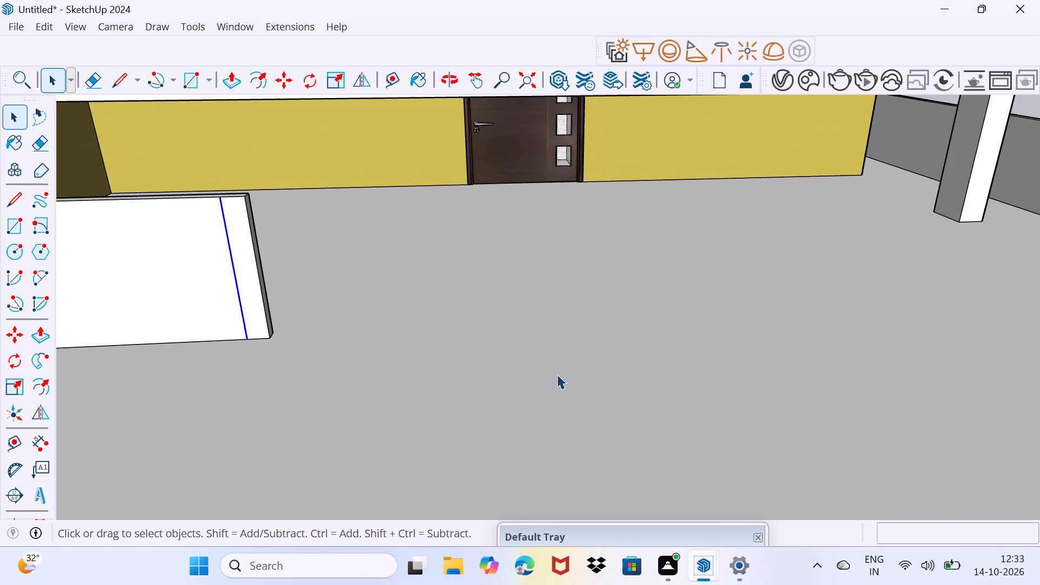
pyautogui.moveTo(538, 369); pyautogui.dragTo(74, 288, button='middle')
pyautogui.scroll(3, 732, 321)
pyautogui.click(783, 266)
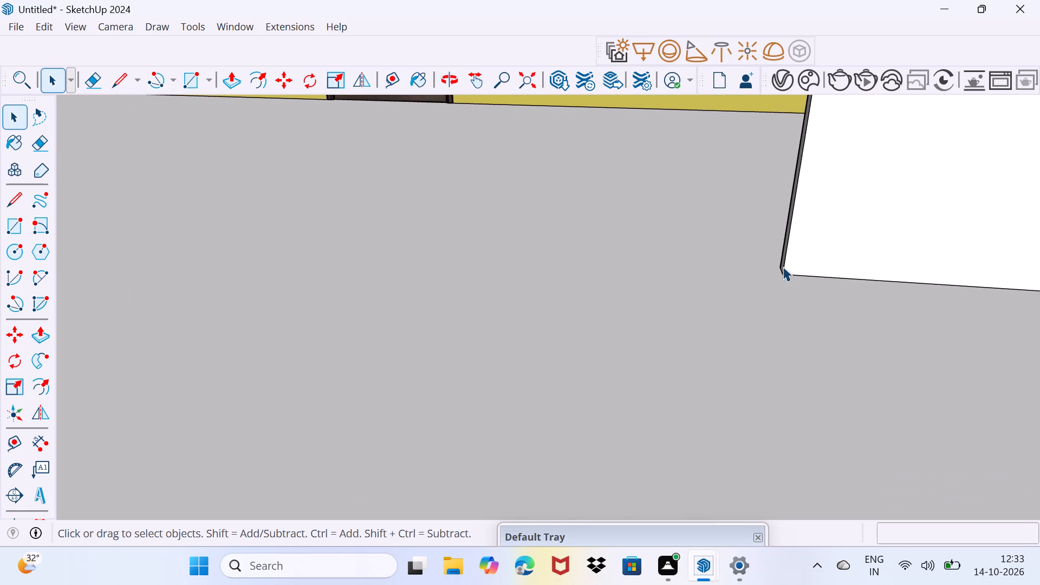
pyautogui.moveTo(859, 364); pyautogui.dragTo(645, 373, button='middle')
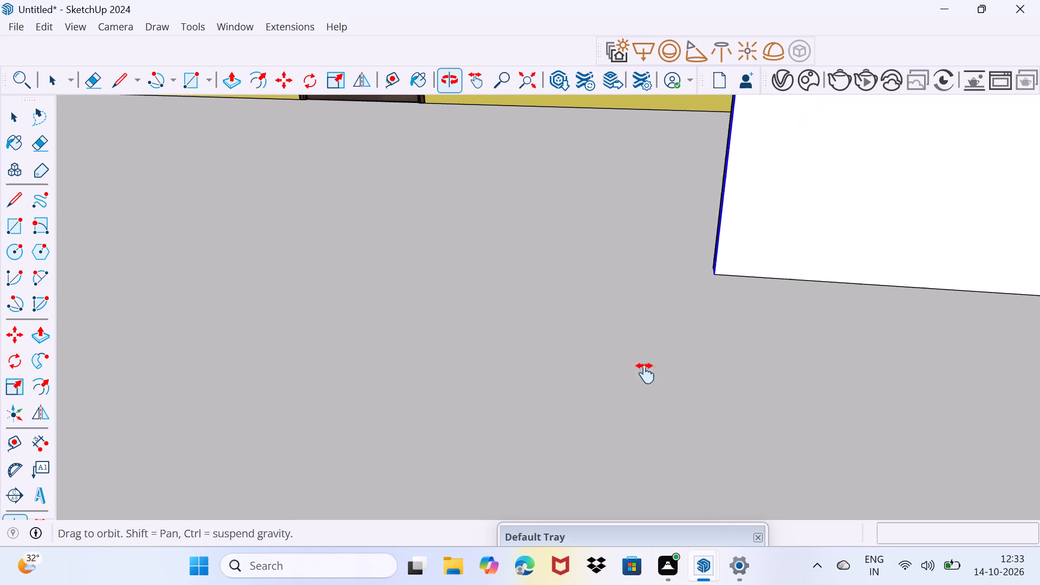
pyautogui.moveTo(645, 373); pyautogui.dragTo(599, 418, button='middle')
pyautogui.scroll(2, 573, 347)
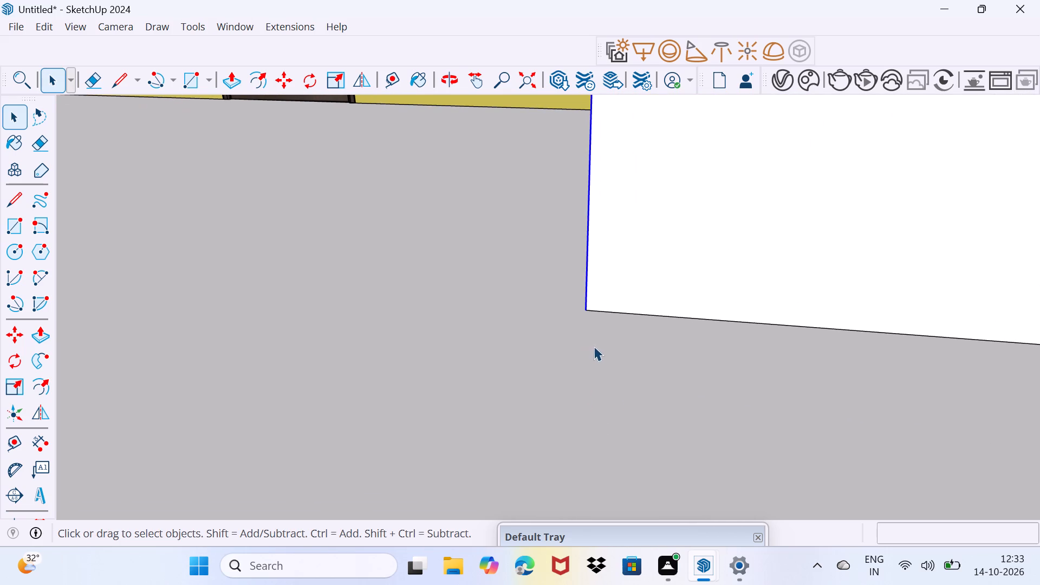
pyautogui.press('m')
pyautogui.click(590, 311)
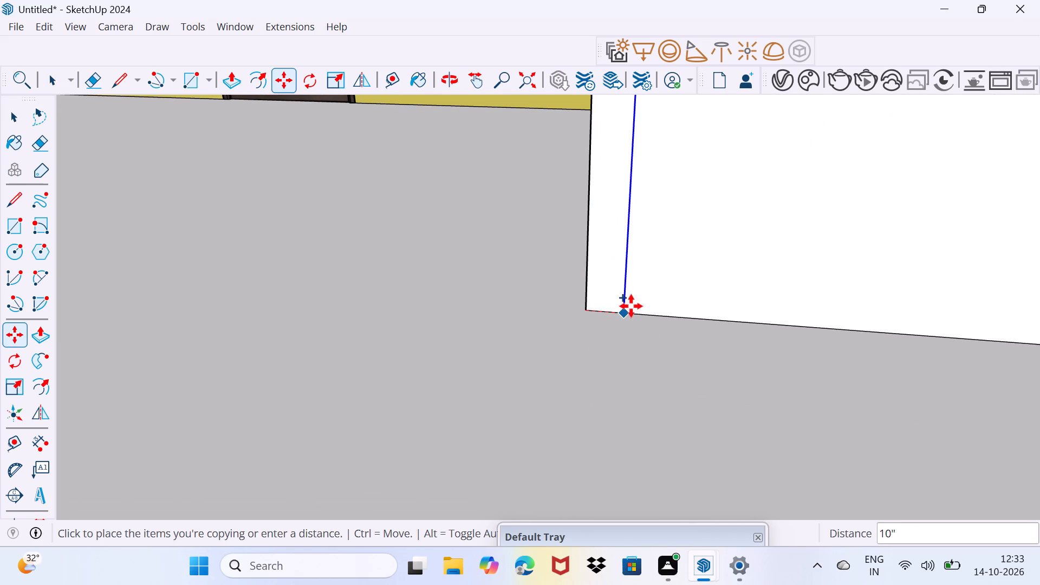
pyautogui.write('10')
pyautogui.hotkey('shift', '"')
pyautogui.press('Return')
pyautogui.press('space')
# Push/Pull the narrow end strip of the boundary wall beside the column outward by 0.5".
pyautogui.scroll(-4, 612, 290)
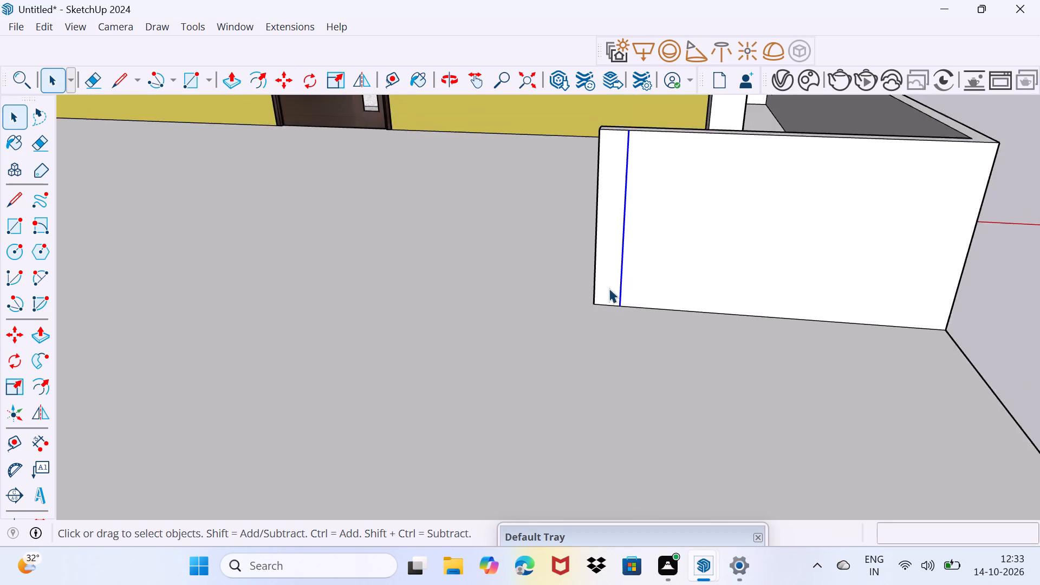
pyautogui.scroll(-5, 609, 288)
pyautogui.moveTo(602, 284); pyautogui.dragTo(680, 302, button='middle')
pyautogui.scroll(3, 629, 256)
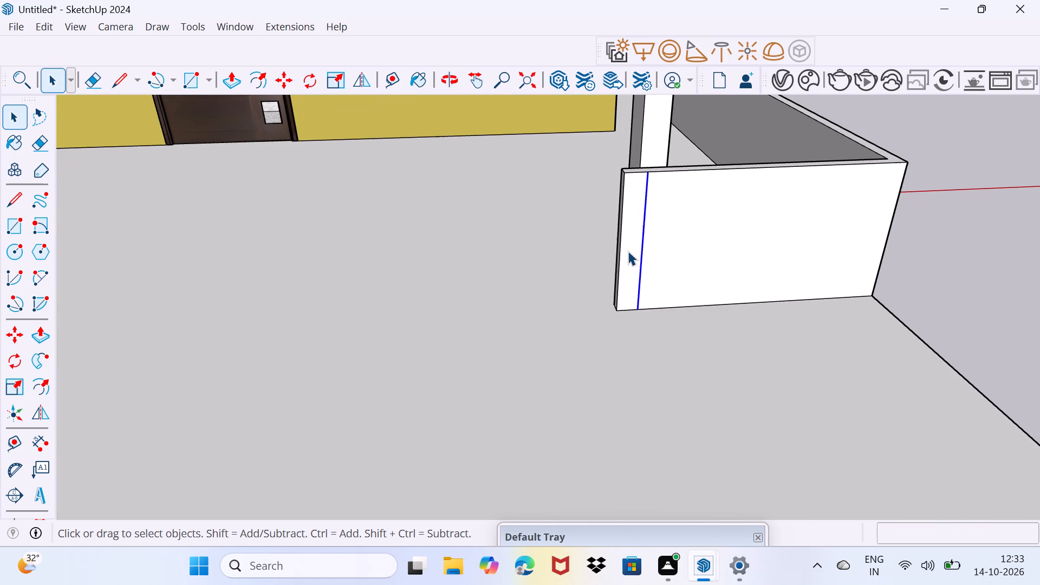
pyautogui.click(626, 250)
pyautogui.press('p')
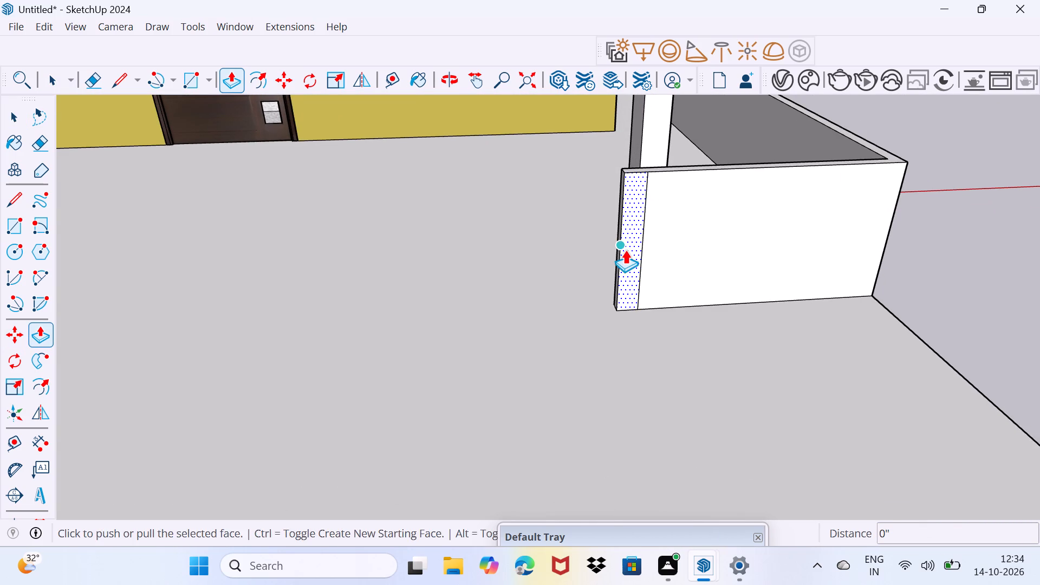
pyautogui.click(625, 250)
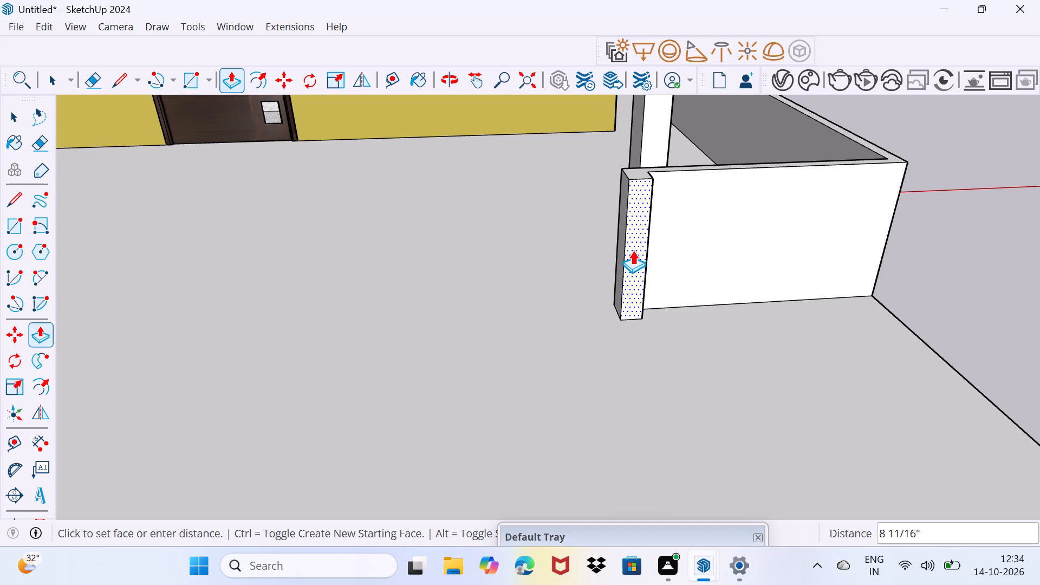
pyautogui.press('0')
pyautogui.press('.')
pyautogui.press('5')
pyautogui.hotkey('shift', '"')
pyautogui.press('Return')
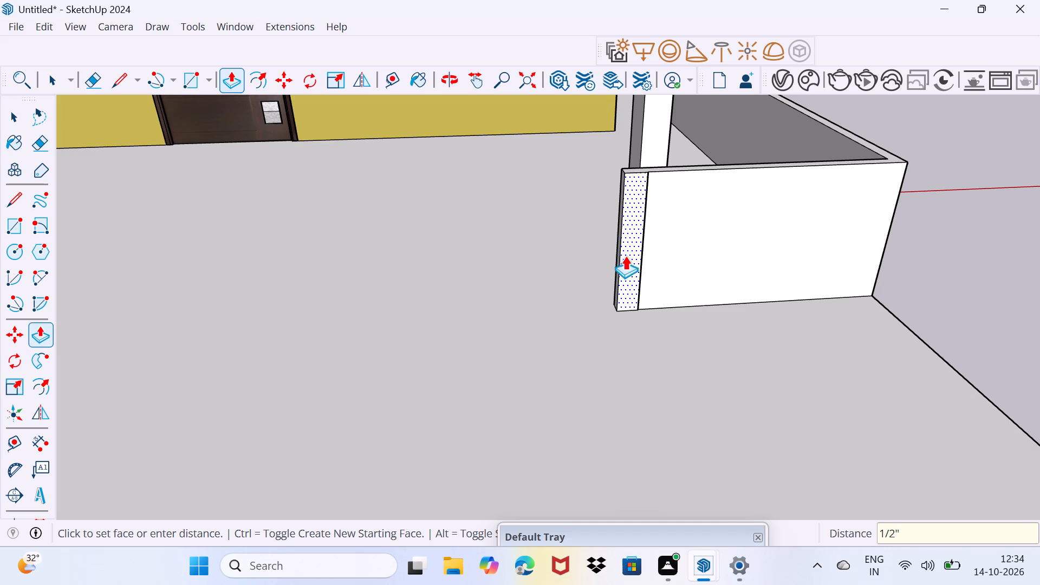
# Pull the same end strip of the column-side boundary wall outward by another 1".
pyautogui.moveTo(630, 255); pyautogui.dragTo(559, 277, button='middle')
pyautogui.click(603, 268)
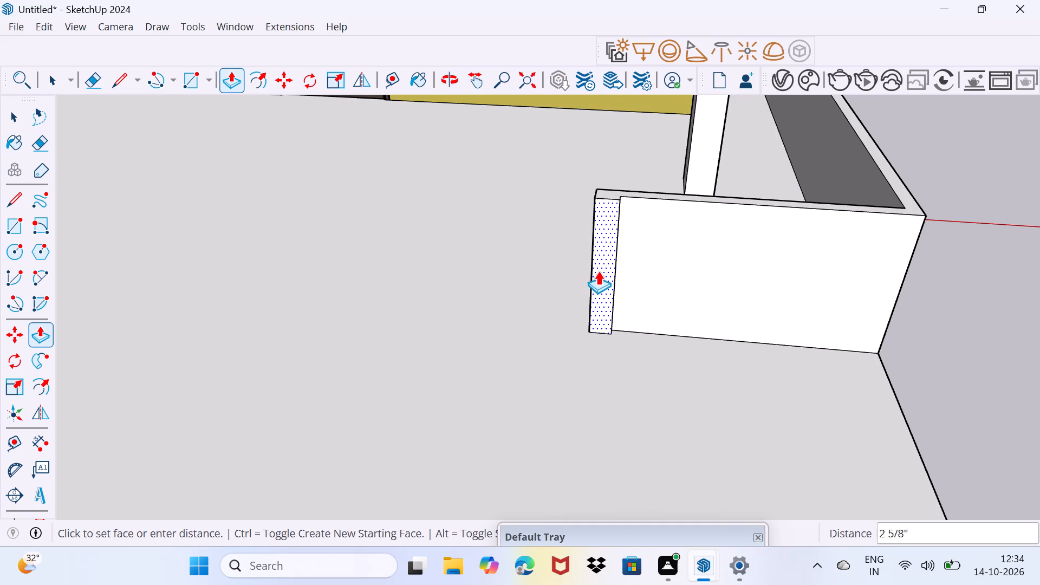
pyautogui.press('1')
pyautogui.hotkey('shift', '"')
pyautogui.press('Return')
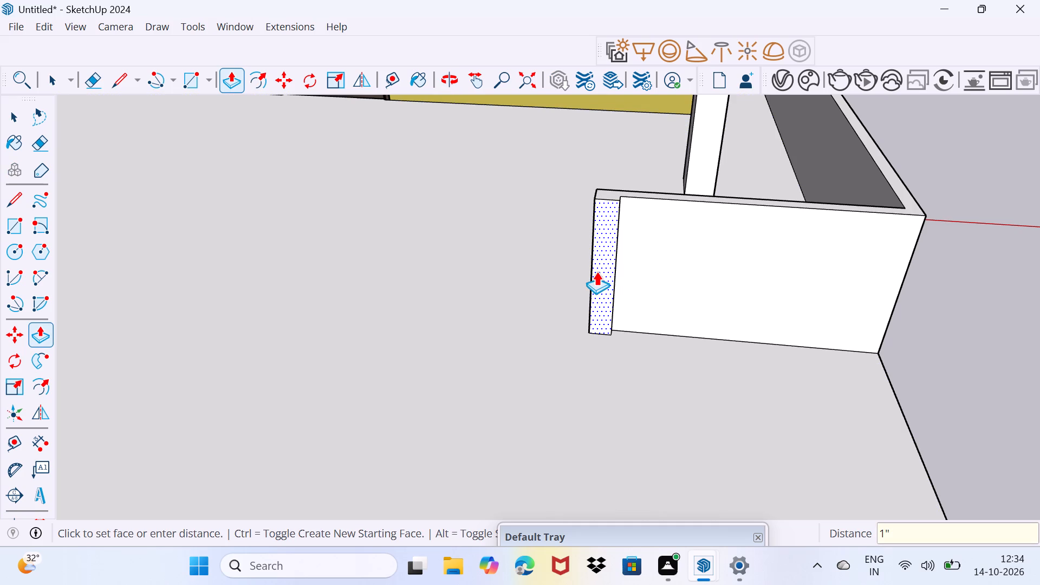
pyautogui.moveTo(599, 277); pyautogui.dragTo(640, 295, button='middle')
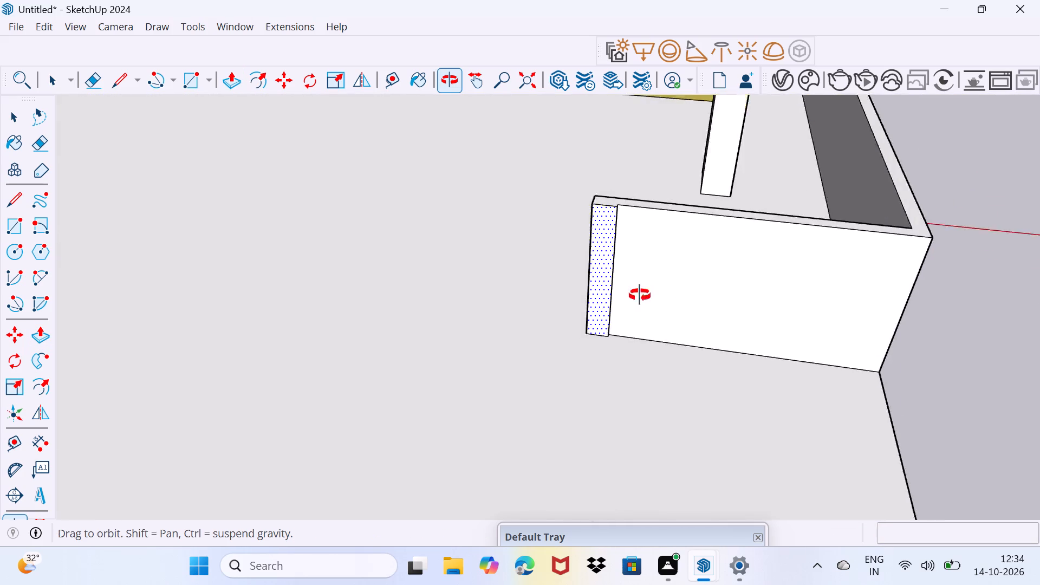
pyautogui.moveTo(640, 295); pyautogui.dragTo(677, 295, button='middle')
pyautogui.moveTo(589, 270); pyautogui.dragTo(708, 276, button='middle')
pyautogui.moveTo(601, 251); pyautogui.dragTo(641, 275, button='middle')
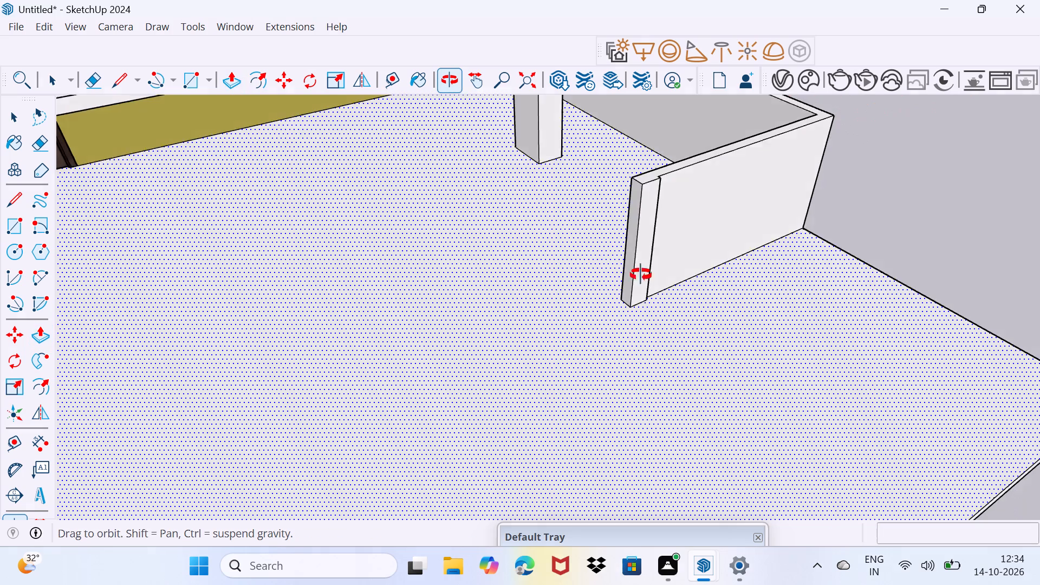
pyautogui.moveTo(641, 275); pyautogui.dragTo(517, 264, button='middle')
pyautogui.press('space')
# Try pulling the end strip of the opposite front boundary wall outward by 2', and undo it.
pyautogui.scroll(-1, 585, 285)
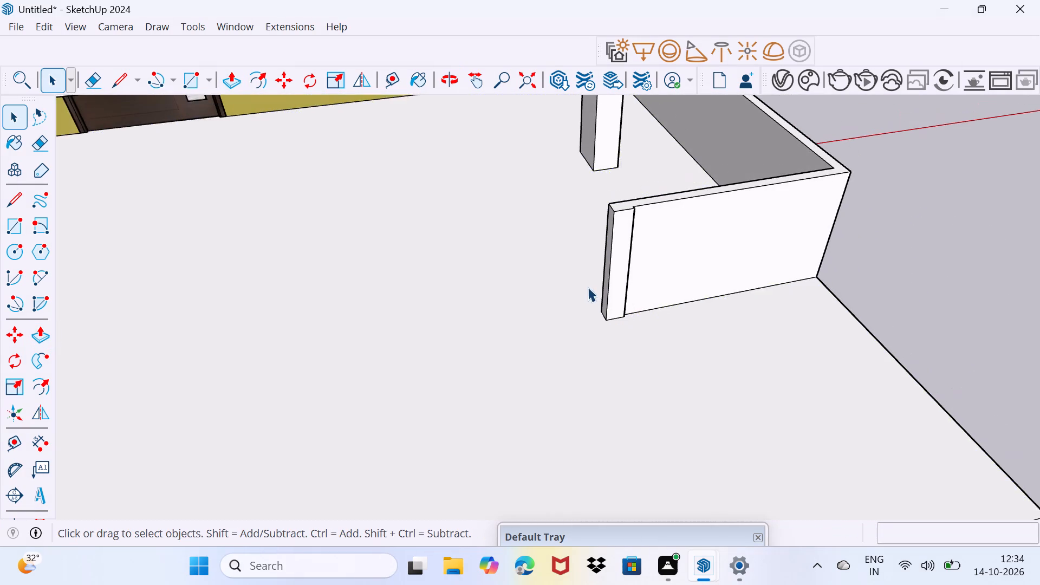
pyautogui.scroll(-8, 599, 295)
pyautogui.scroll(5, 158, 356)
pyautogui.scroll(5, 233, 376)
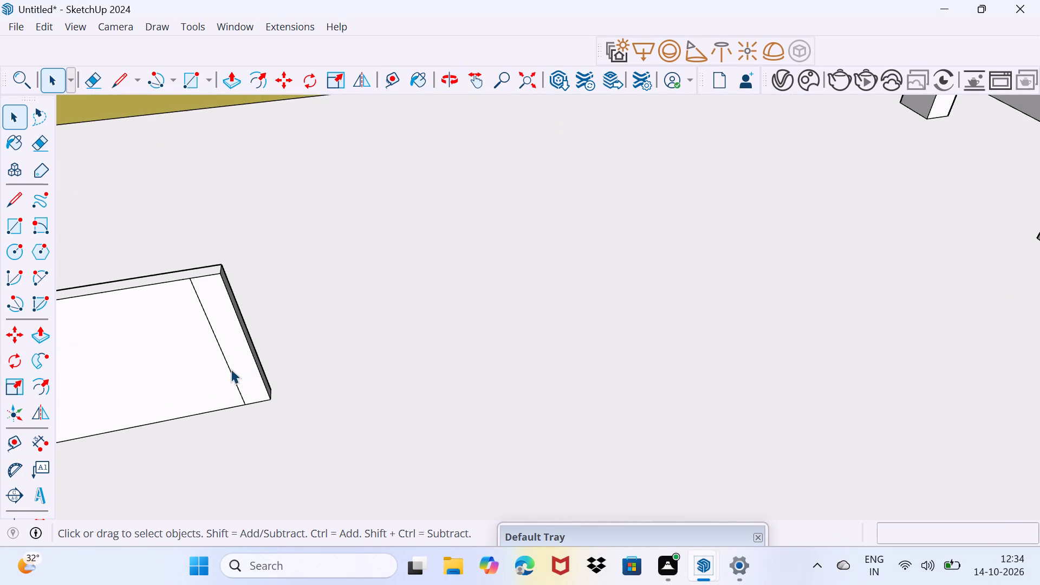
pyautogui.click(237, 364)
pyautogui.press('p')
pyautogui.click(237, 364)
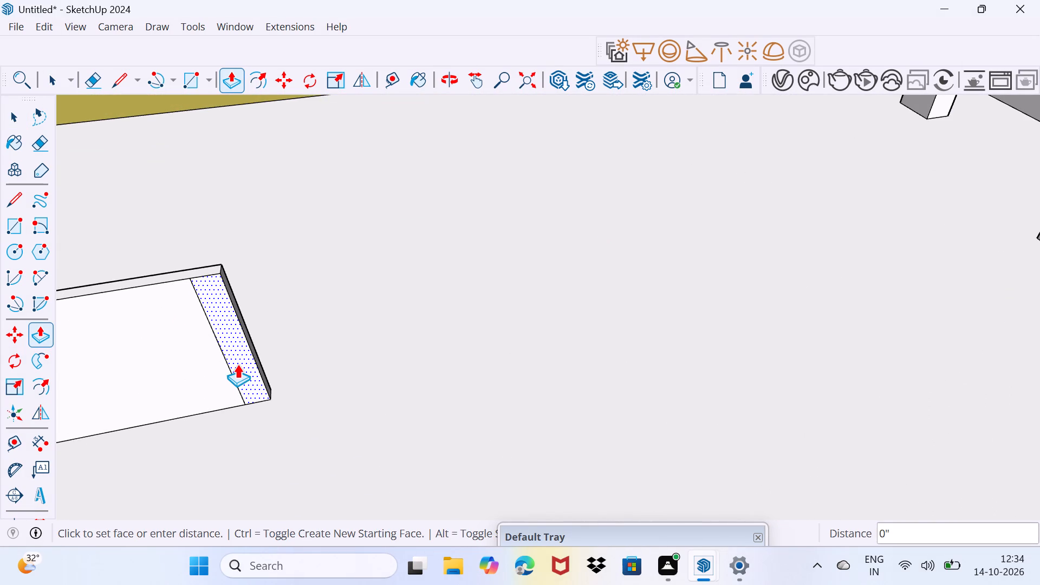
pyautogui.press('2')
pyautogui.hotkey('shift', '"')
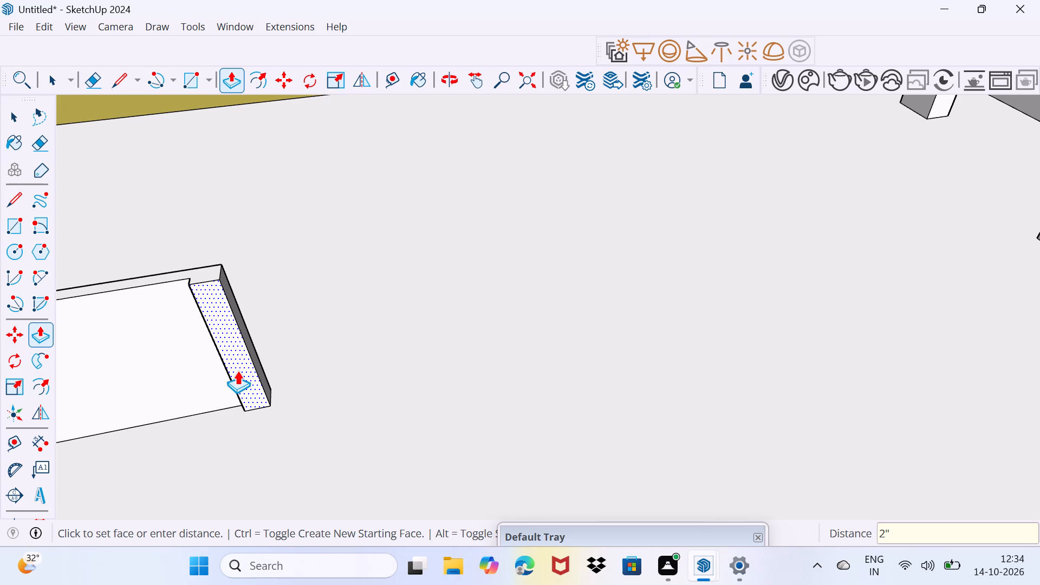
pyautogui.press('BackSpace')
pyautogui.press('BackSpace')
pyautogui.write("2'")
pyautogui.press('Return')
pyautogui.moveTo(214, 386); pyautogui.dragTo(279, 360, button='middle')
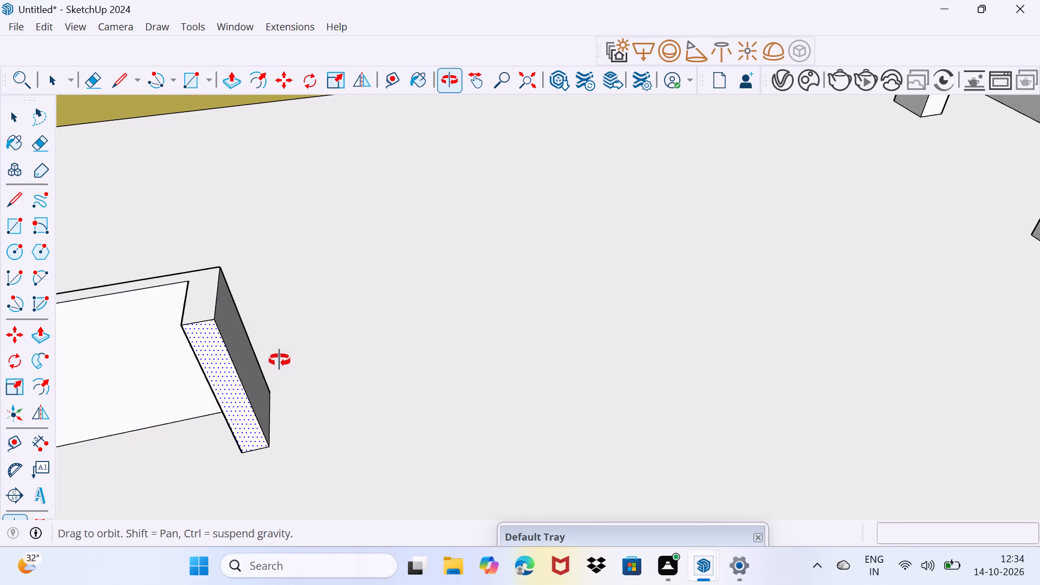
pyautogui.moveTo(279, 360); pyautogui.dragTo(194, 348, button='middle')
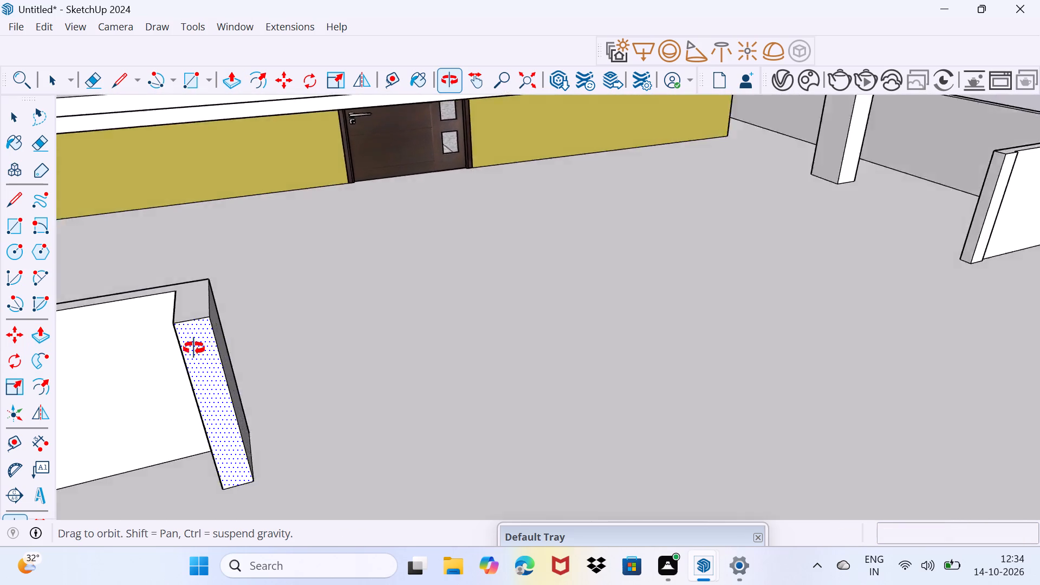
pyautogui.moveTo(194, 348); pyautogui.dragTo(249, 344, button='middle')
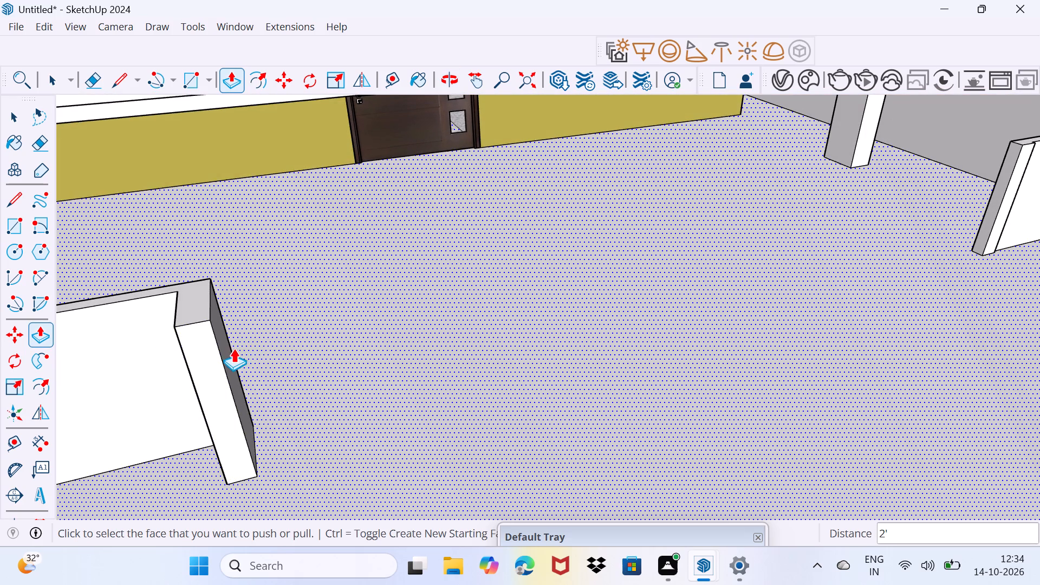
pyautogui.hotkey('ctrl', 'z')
# Pull that boundary wall's end strip outward by 1' to form a pier at the gate opening.
pyautogui.click(221, 366)
pyautogui.write("1'")
pyautogui.press('Return')
# Pull the column-side wall's end strip outward to align with the front face of the opposite gate pier.
pyautogui.scroll(-4, 220, 369)
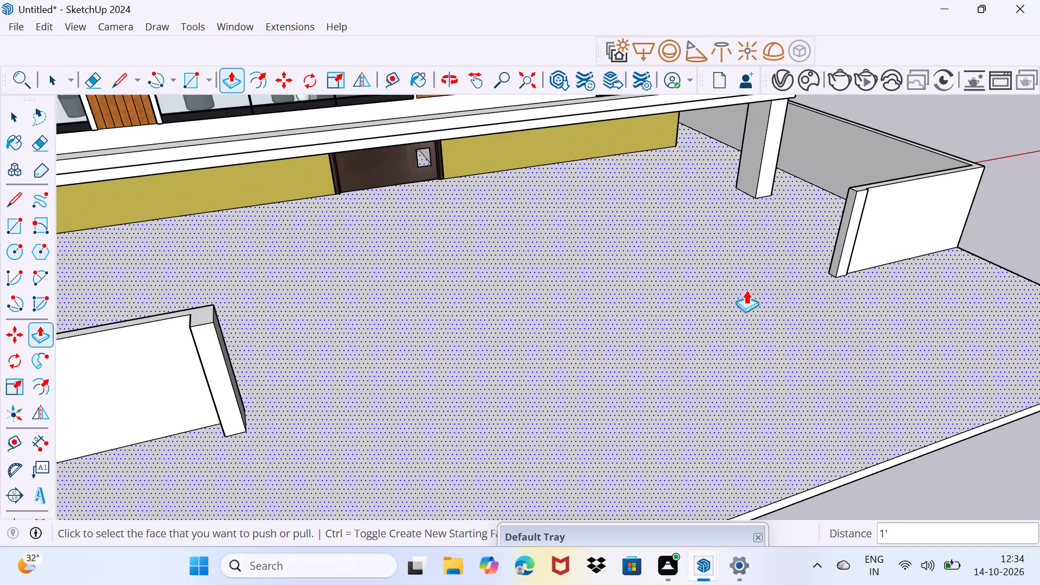
pyautogui.click(844, 251)
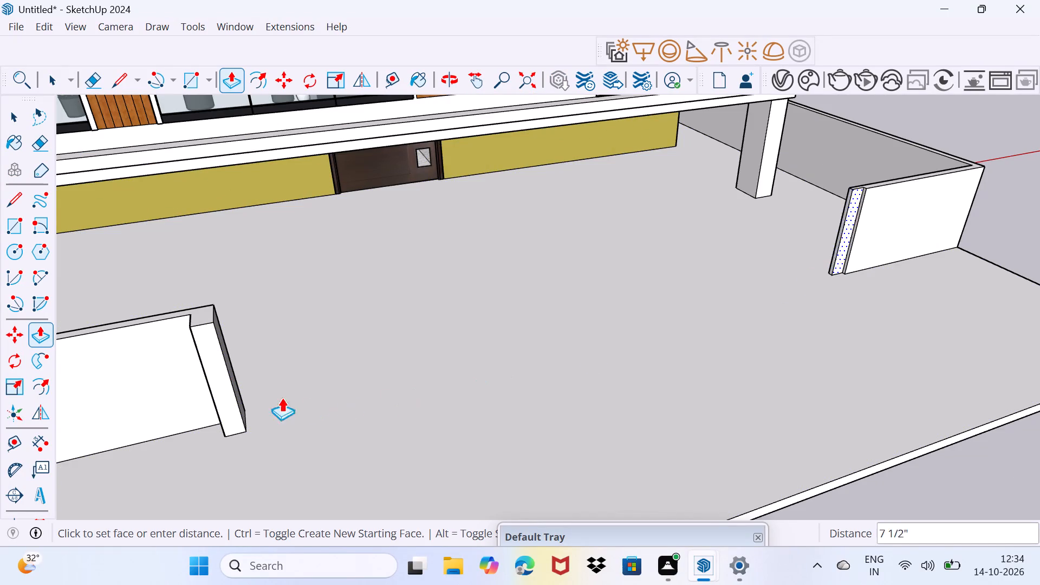
pyautogui.click(223, 393)
pyautogui.press('space')
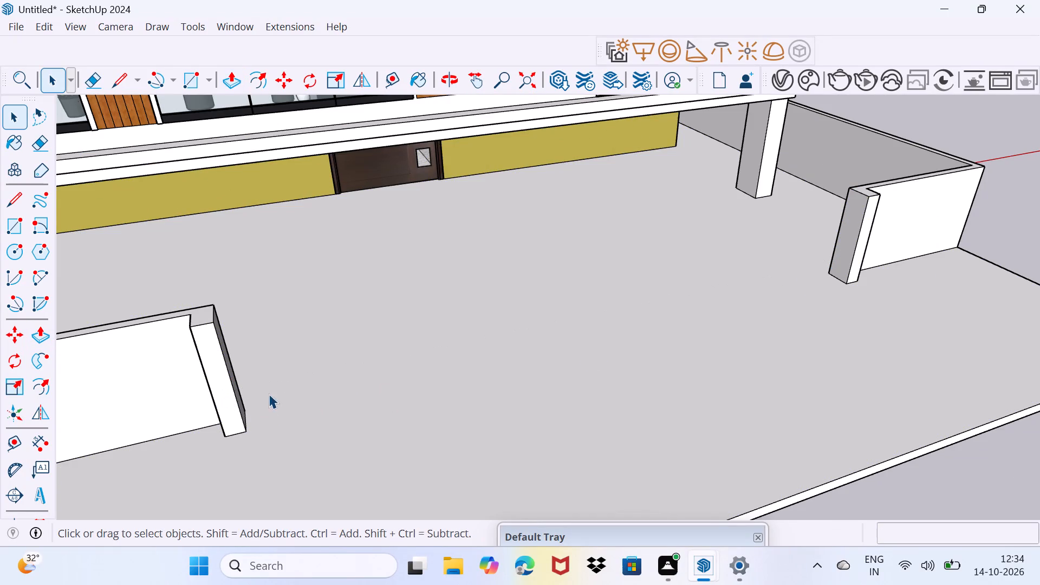
# Copy the house-side vertical end edge of the boundary wall with the 1' pier 8" along its inner face.
pyautogui.moveTo(267, 393); pyautogui.dragTo(617, 355, button='middle')
pyautogui.scroll(2, 755, 370)
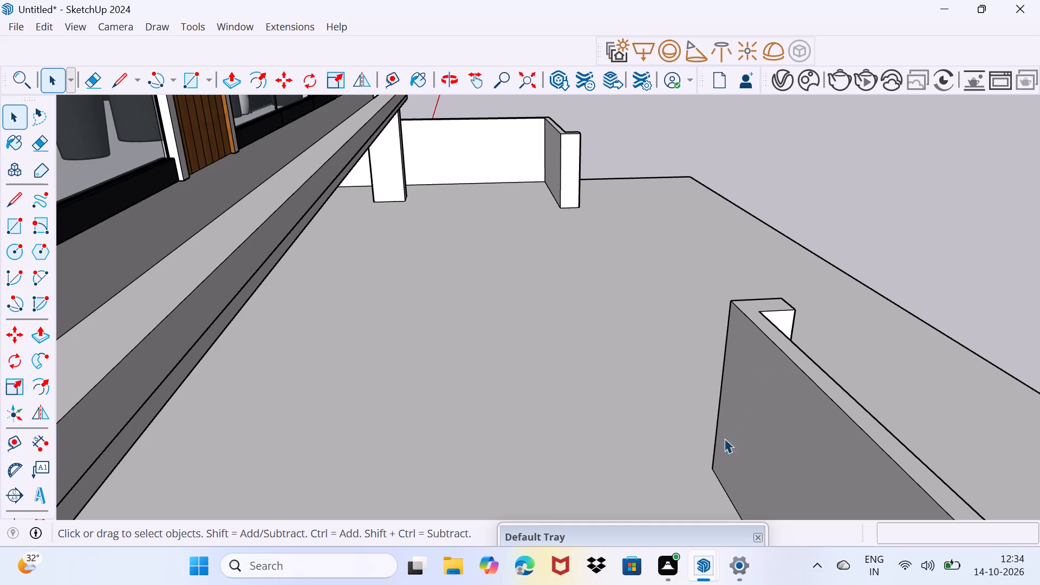
pyautogui.click(715, 453)
pyautogui.press('m')
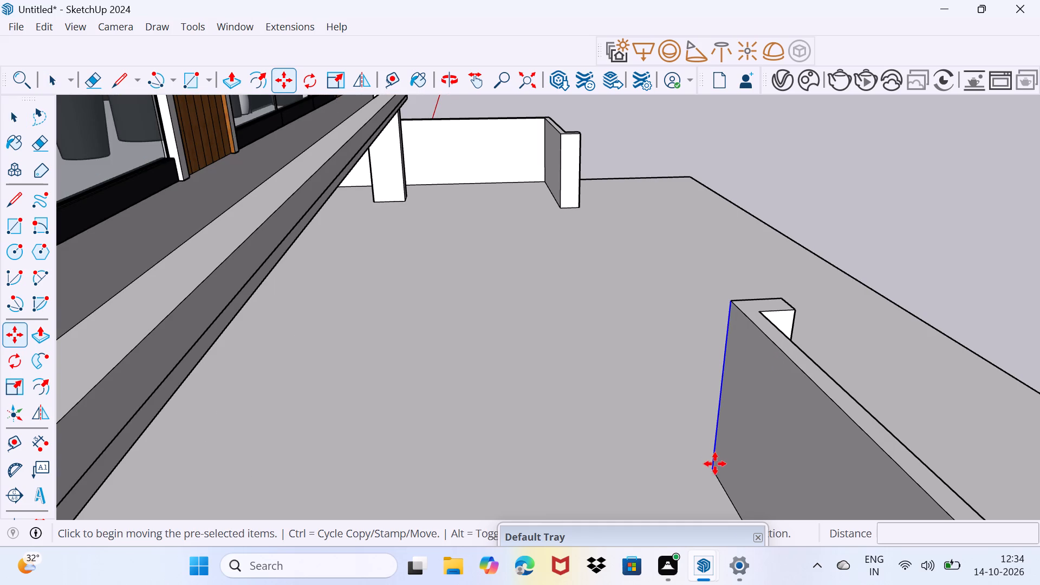
pyautogui.click(710, 476)
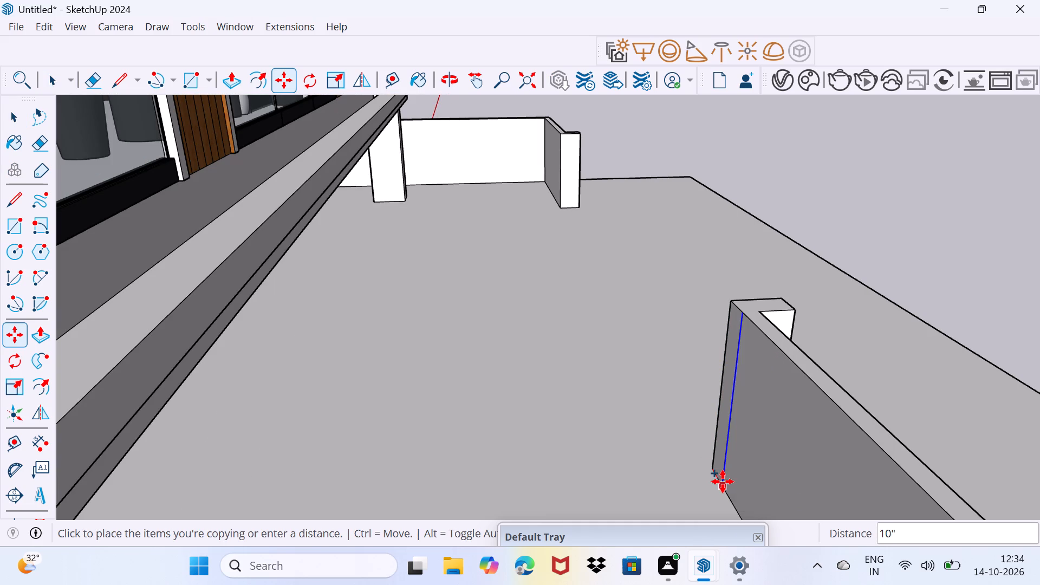
pyautogui.write('8"')
pyautogui.press('Return')
pyautogui.press('space')
# Push/Pull the narrow strip on that wall's inner face 7" toward the house.
pyautogui.click(716, 451)
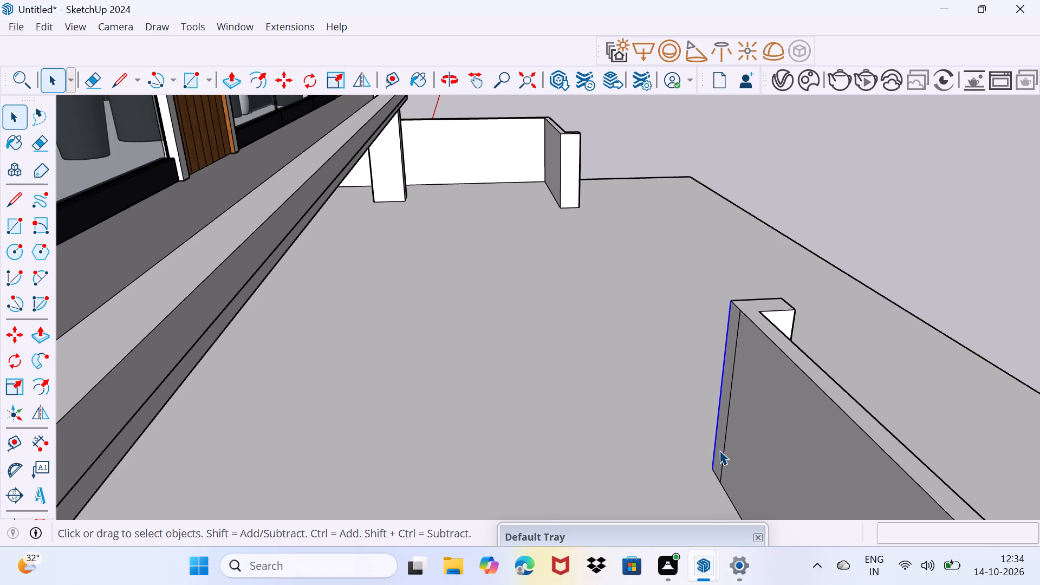
pyautogui.click(719, 450)
pyautogui.click(720, 447)
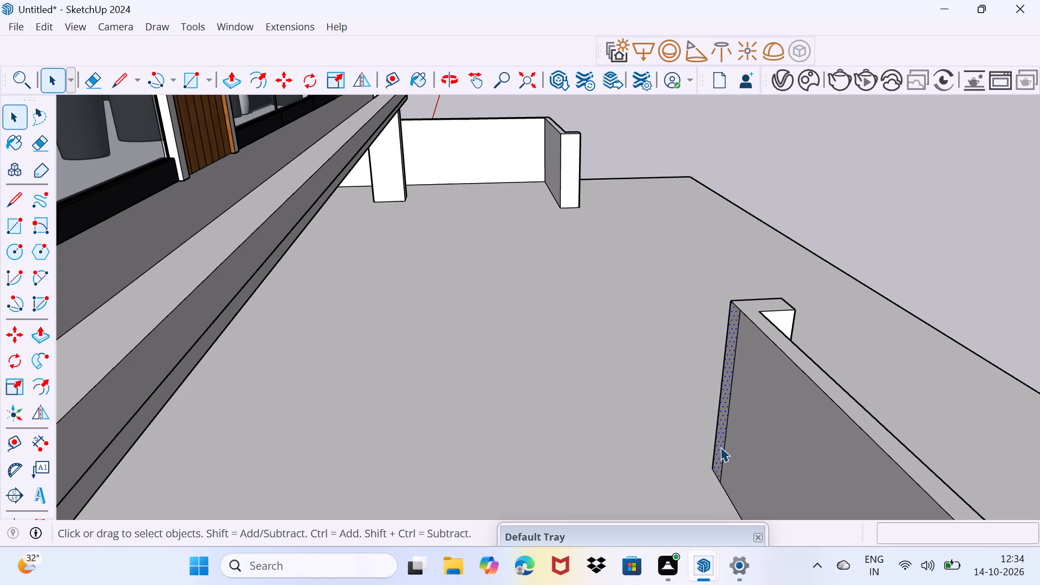
pyautogui.press('p')
pyautogui.press('BackSpace')
pyautogui.click(720, 447)
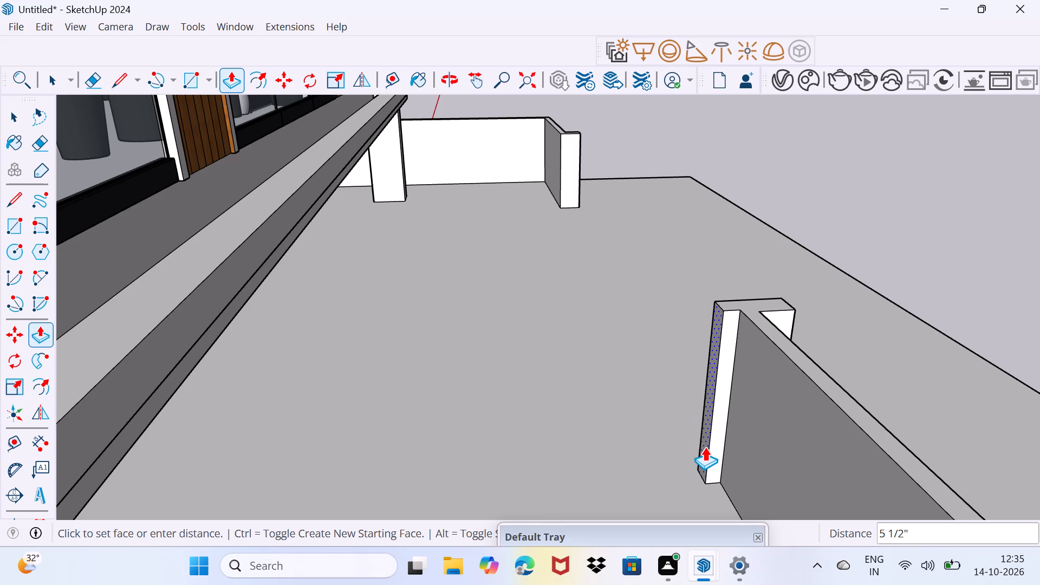
pyautogui.write('7"')
pyautogui.press('Return')
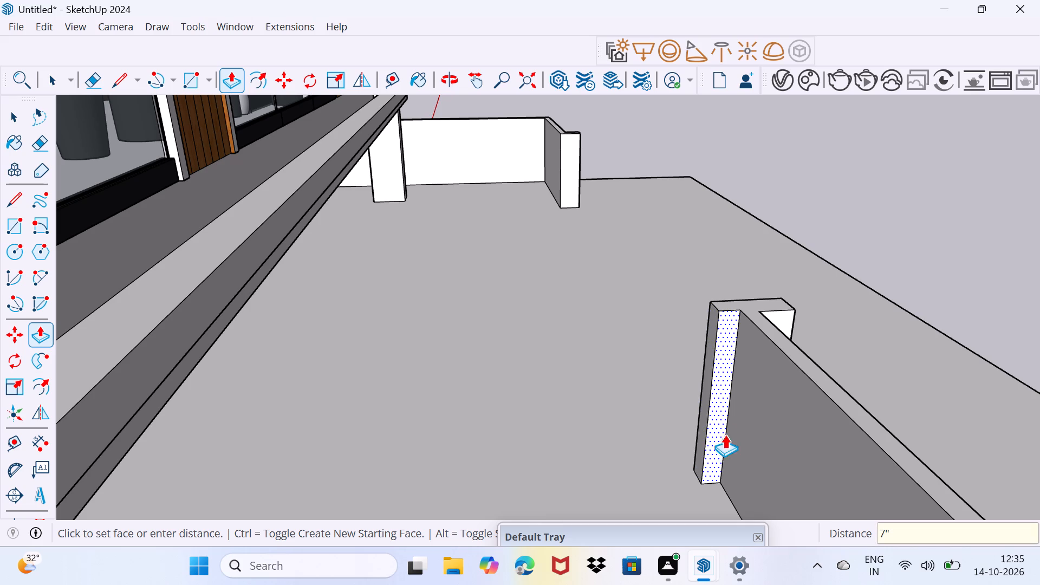
# Widen the two gate piers with Push/Pull, repeating the 7" distance on their side faces.
pyautogui.moveTo(725, 434); pyautogui.dragTo(209, 428, button='middle')
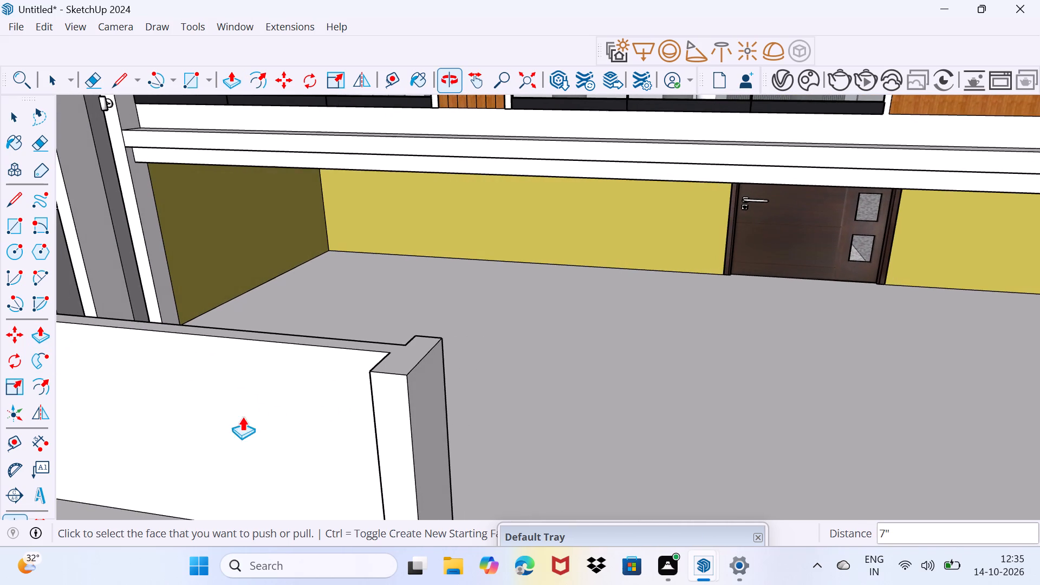
pyautogui.doubleClick(426, 413)
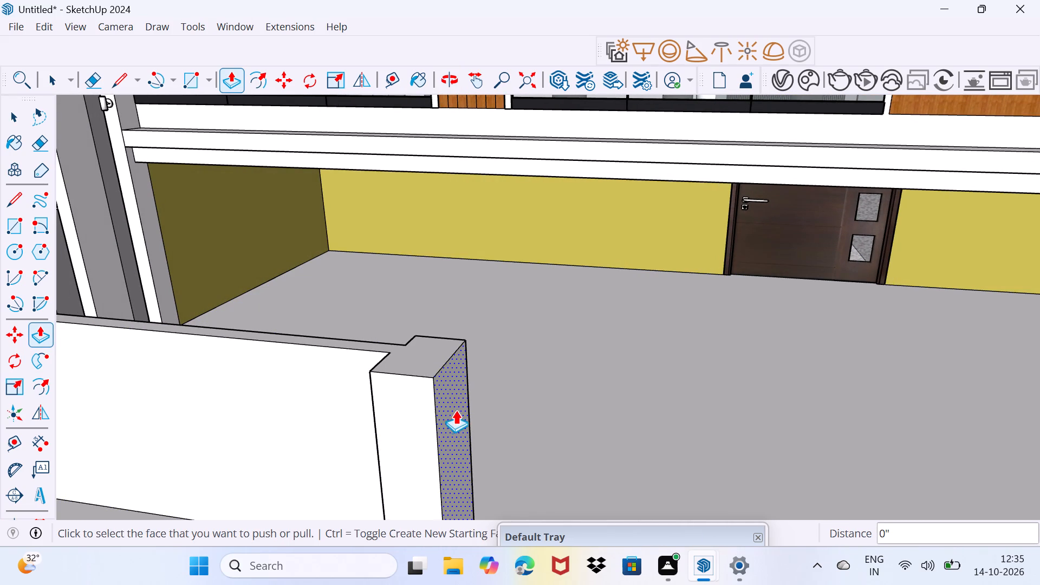
pyautogui.scroll(-11, 457, 410)
pyautogui.moveTo(487, 446); pyautogui.dragTo(609, 424, button='middle')
pyautogui.scroll(2, 1017, 372)
pyautogui.doubleClick(986, 375)
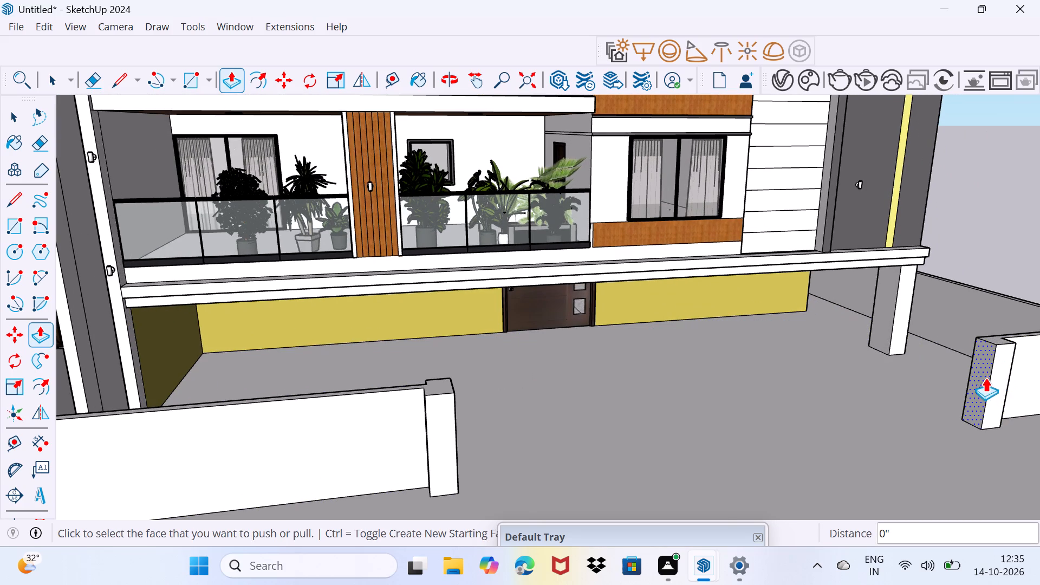
pyautogui.moveTo(1016, 376); pyautogui.dragTo(674, 340, button='middle')
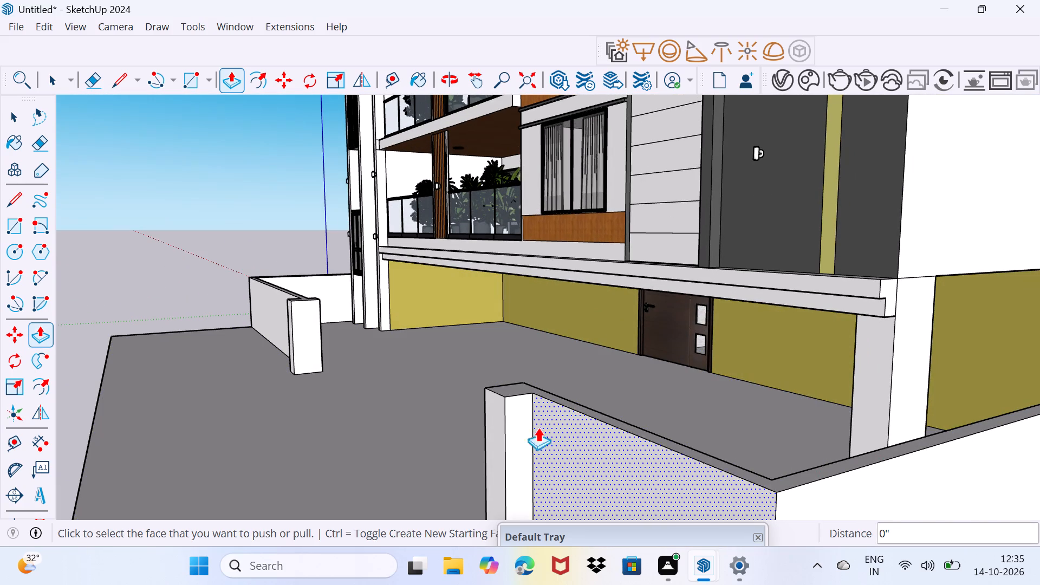
pyautogui.doubleClick(519, 434)
pyautogui.moveTo(519, 435); pyautogui.dragTo(766, 454, button='middle')
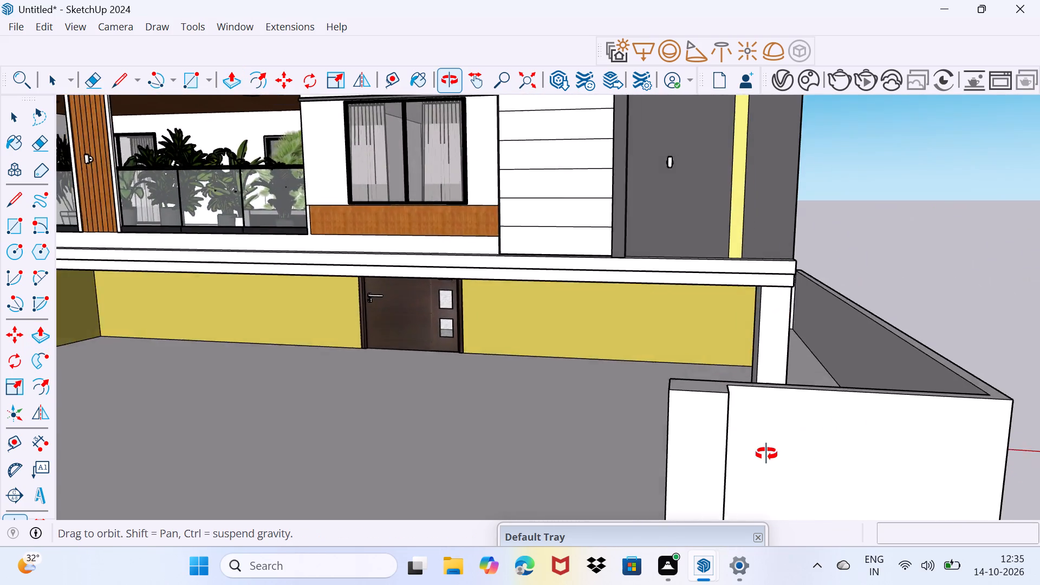
pyautogui.moveTo(766, 454); pyautogui.dragTo(944, 460, button='middle')
pyautogui.press('space')
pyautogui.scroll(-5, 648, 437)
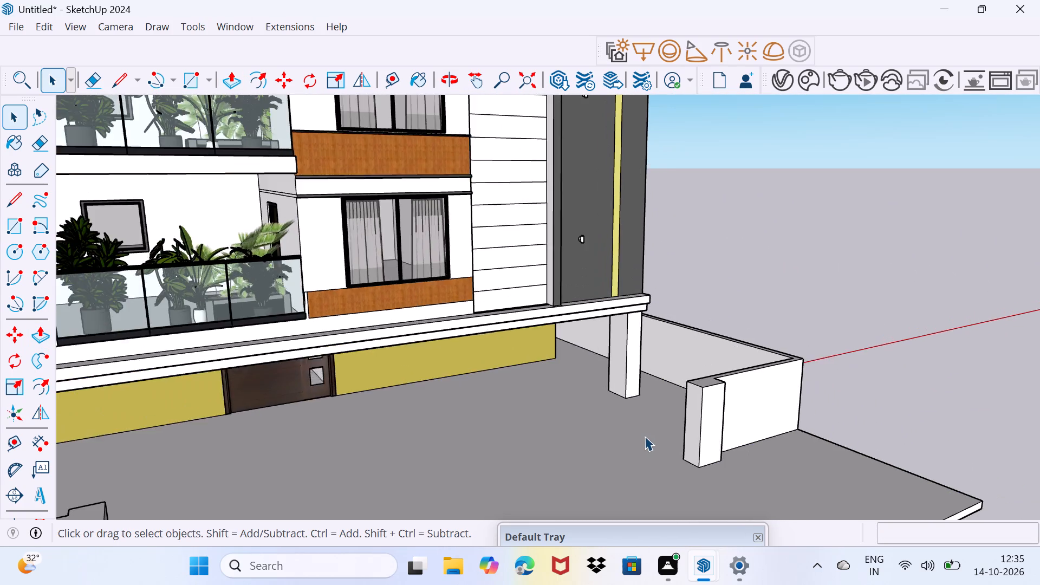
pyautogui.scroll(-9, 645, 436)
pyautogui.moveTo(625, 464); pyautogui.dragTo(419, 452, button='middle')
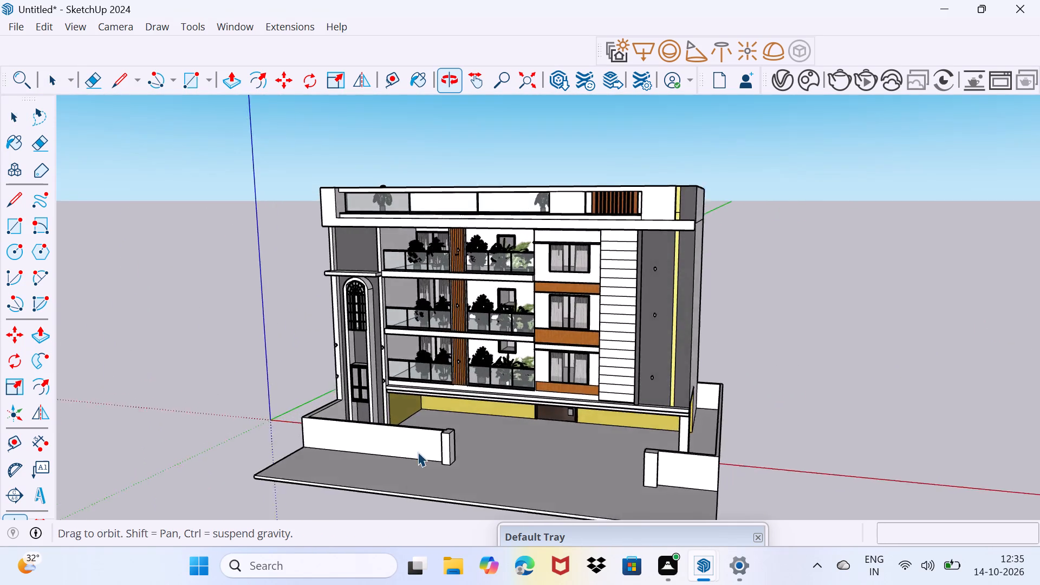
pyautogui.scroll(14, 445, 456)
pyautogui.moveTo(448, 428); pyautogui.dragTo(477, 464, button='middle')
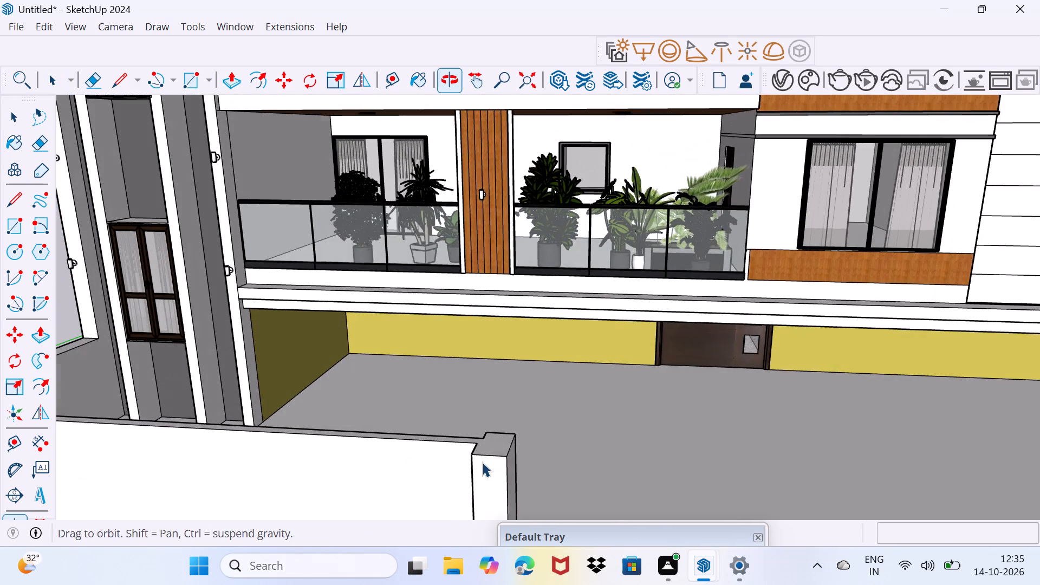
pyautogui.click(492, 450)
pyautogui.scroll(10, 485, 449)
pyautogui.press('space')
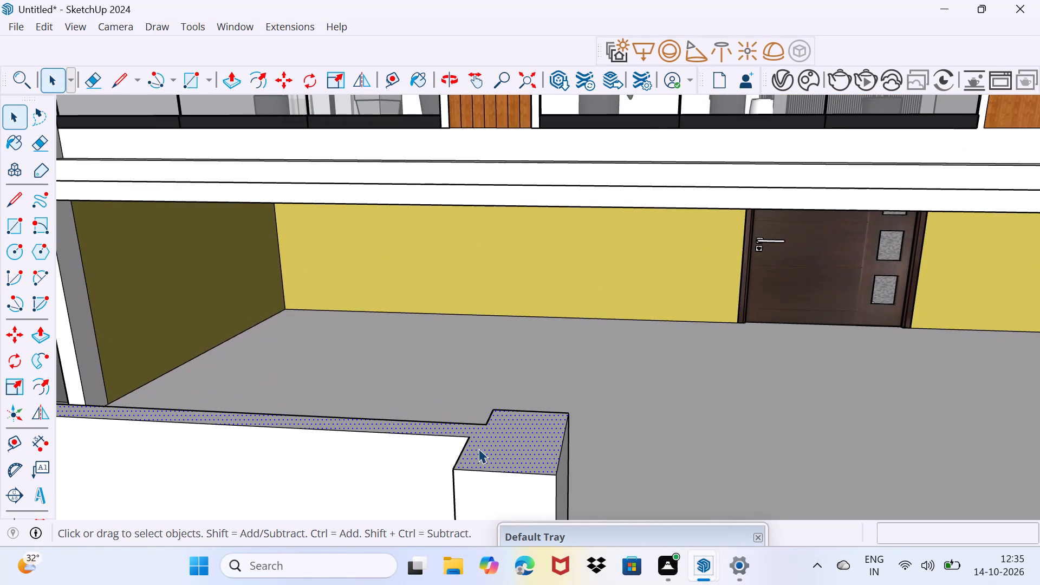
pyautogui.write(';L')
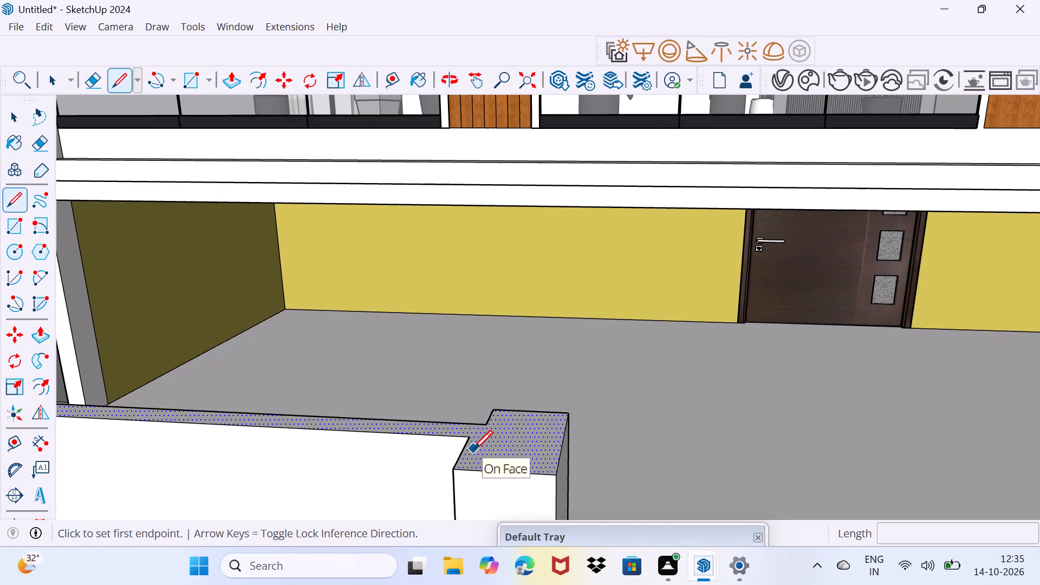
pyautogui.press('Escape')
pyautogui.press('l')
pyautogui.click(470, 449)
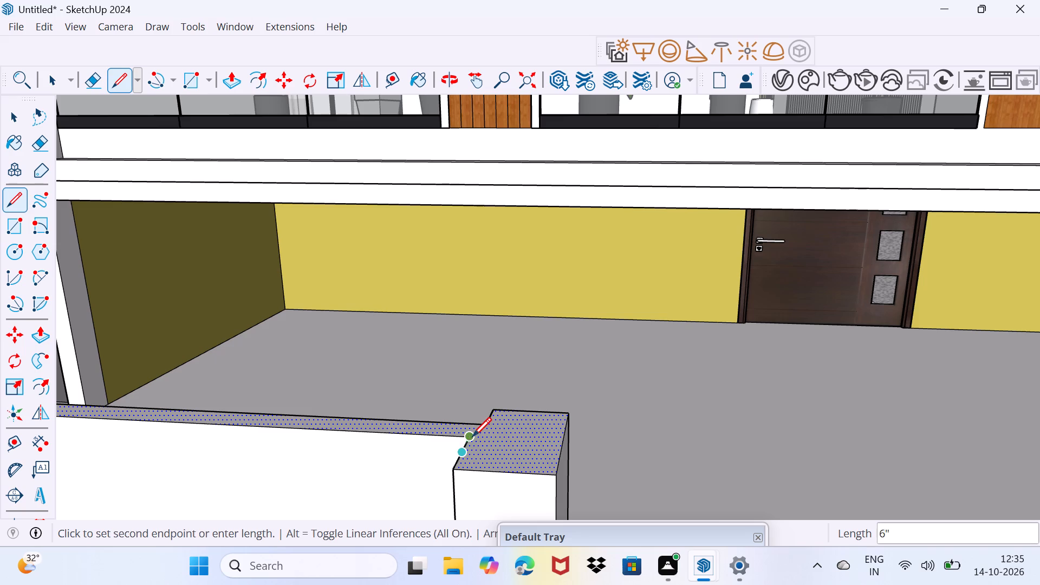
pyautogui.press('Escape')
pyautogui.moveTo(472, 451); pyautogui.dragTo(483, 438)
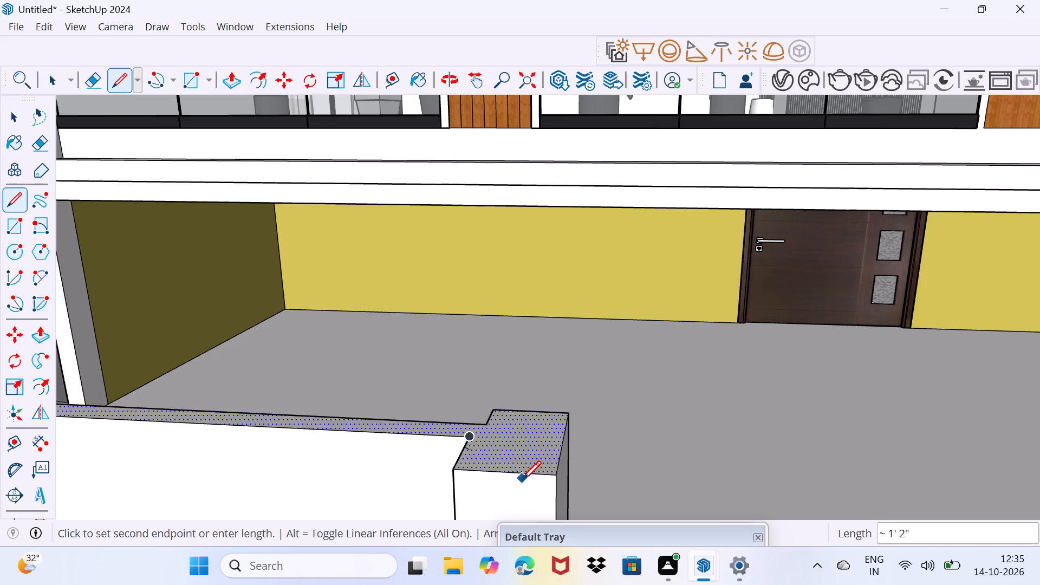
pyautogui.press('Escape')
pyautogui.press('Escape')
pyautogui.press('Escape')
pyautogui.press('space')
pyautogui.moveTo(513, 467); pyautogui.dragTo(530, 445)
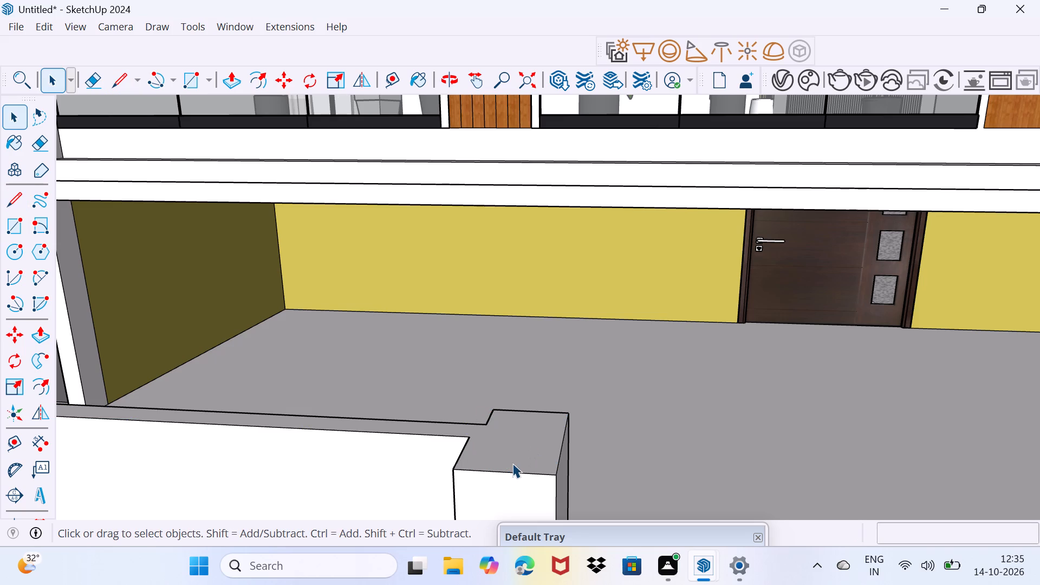
# Draw a line about 5 7/16" long across the wall top from the pier's front junction corner, separating the pier top from the wall.
pyautogui.press('l')
pyautogui.click(471, 441)
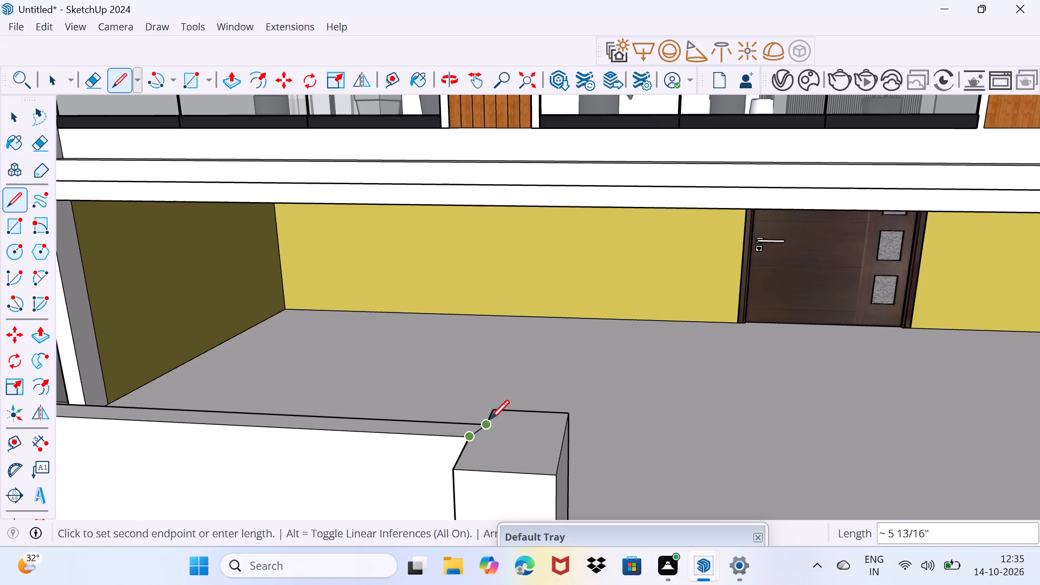
pyautogui.scroll(13, 485, 431)
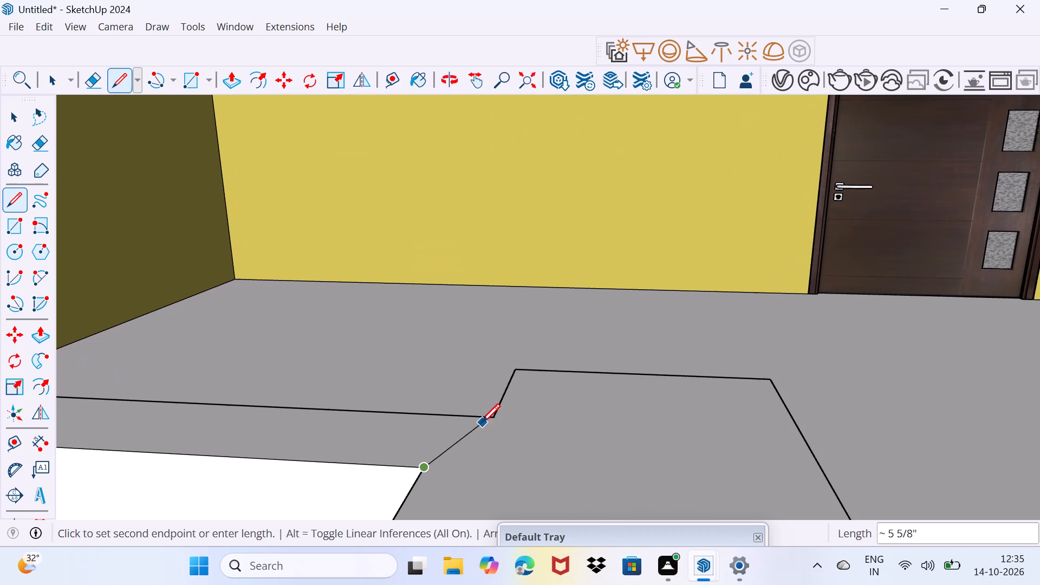
pyautogui.click(460, 414)
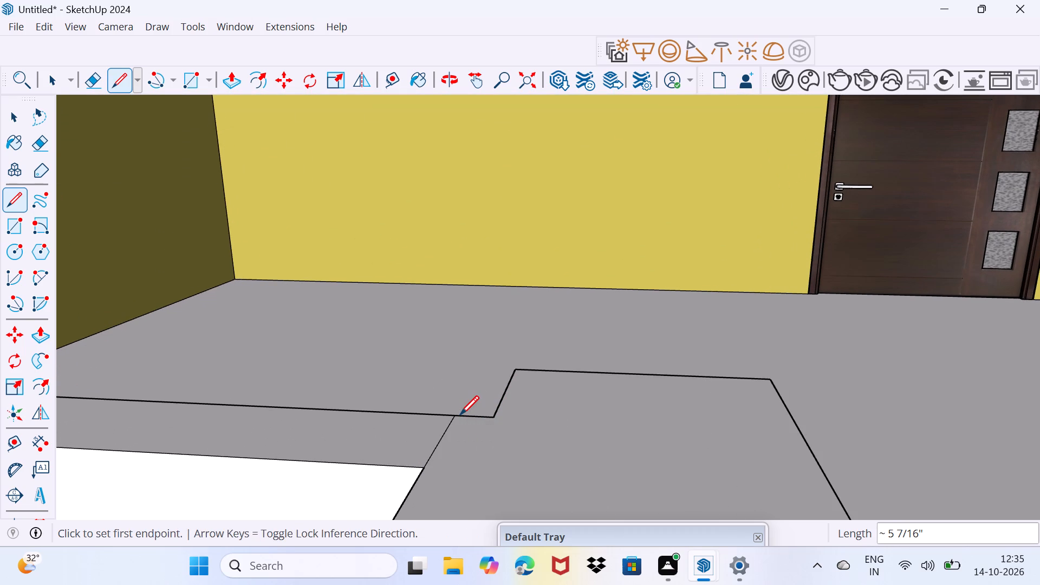
pyautogui.press('space')
# Push/Pull the pier's top face upward about 1 3/4" as a new block to form a cap.
pyautogui.click(544, 434)
pyautogui.scroll(-8, 549, 438)
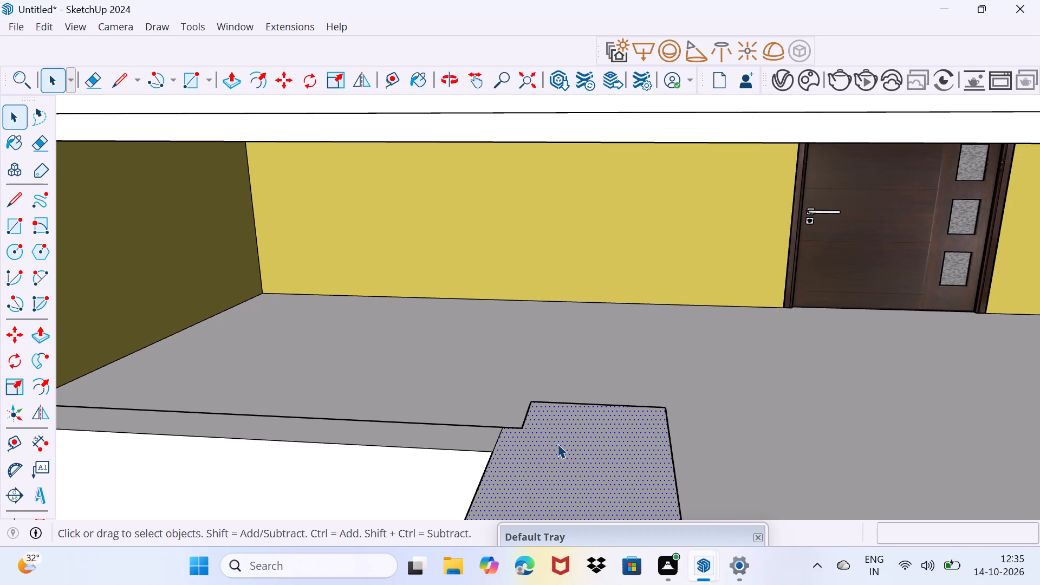
pyautogui.press('p')
pyautogui.click(562, 445)
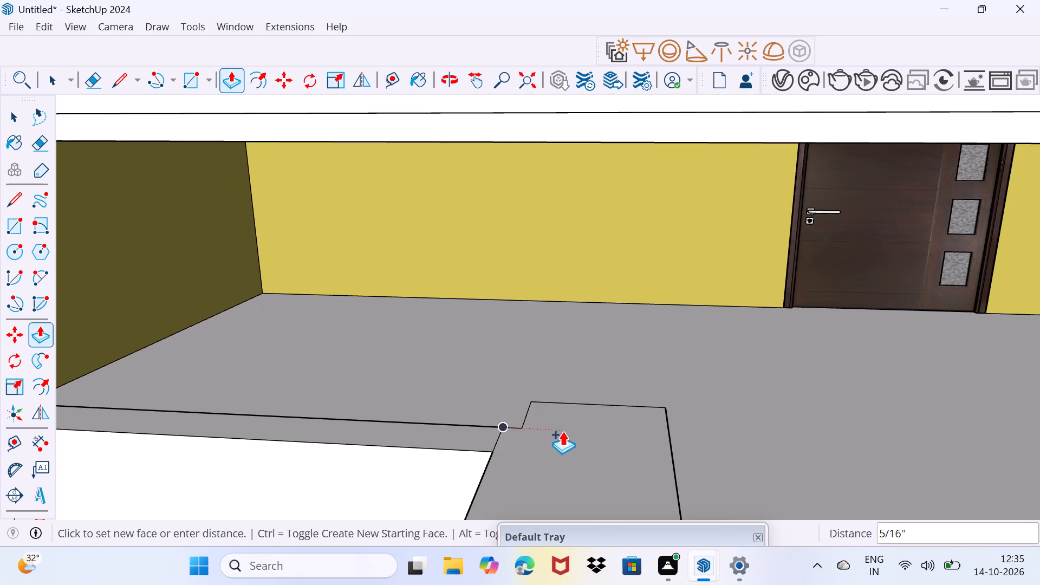
pyautogui.scroll(-7, 555, 396)
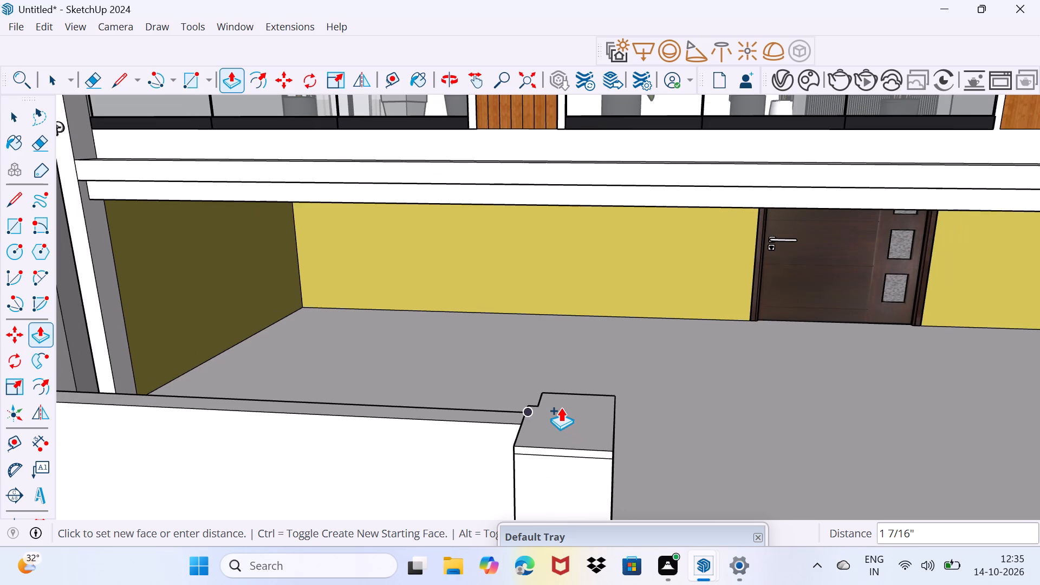
pyautogui.click(561, 406)
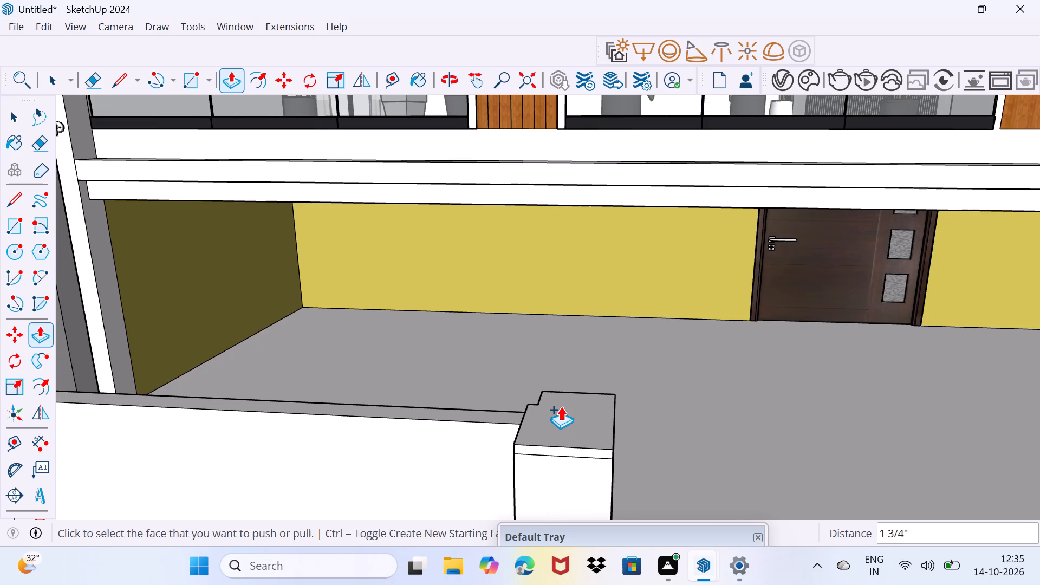
pyautogui.press('space')
# Push/Pull the small notch face at the cap's house-side corner 7" so it reaches the pier's inner face.
pyautogui.scroll(8, 537, 445)
pyautogui.moveTo(538, 459); pyautogui.dragTo(599, 409, button='middle')
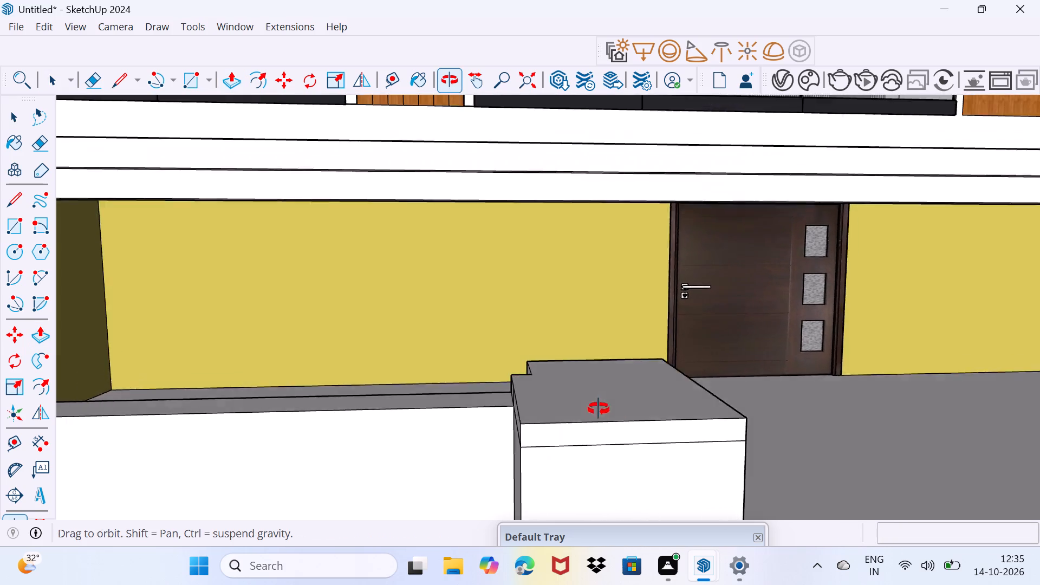
pyautogui.moveTo(599, 409); pyautogui.dragTo(919, 422, button='middle')
pyautogui.scroll(3, 490, 416)
pyautogui.moveTo(457, 424); pyautogui.dragTo(543, 440, button='middle')
pyautogui.scroll(1, 464, 427)
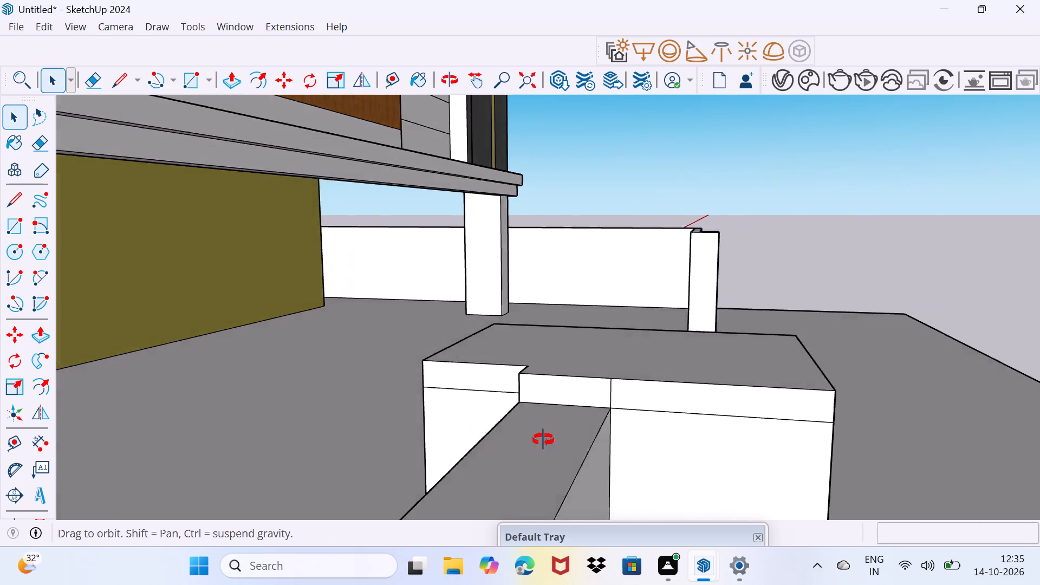
pyautogui.moveTo(543, 440); pyautogui.dragTo(634, 421, button='middle')
pyautogui.scroll(3, 552, 399)
pyautogui.click(567, 387)
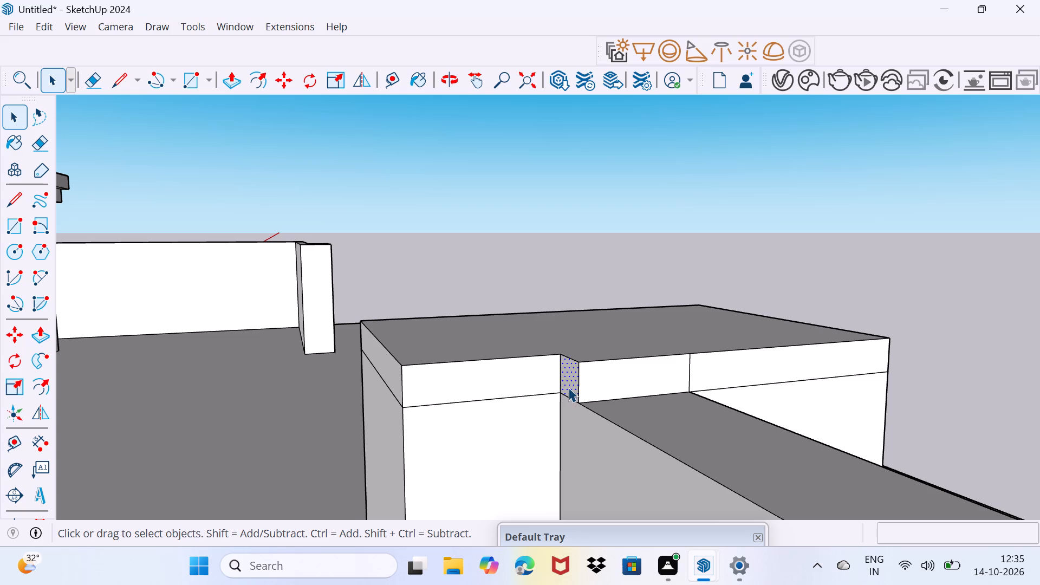
pyautogui.press('p')
pyautogui.click(568, 387)
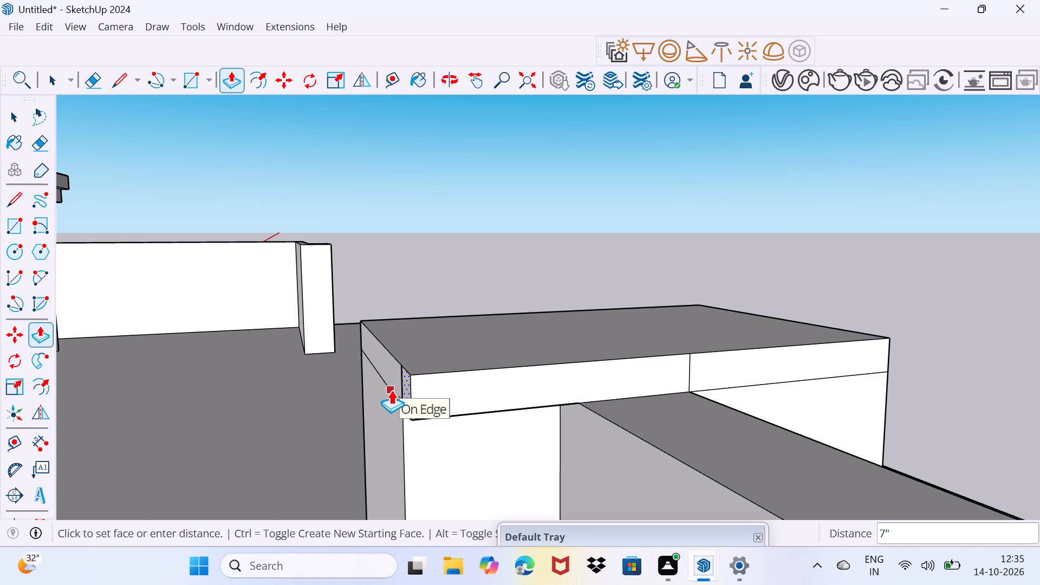
pyautogui.click(391, 390)
pyautogui.press('space')
# Erase the leftover vertical seam lines on the cap's inner and wall-side faces.
pyautogui.scroll(4, 402, 387)
pyautogui.moveTo(406, 412); pyautogui.dragTo(427, 381)
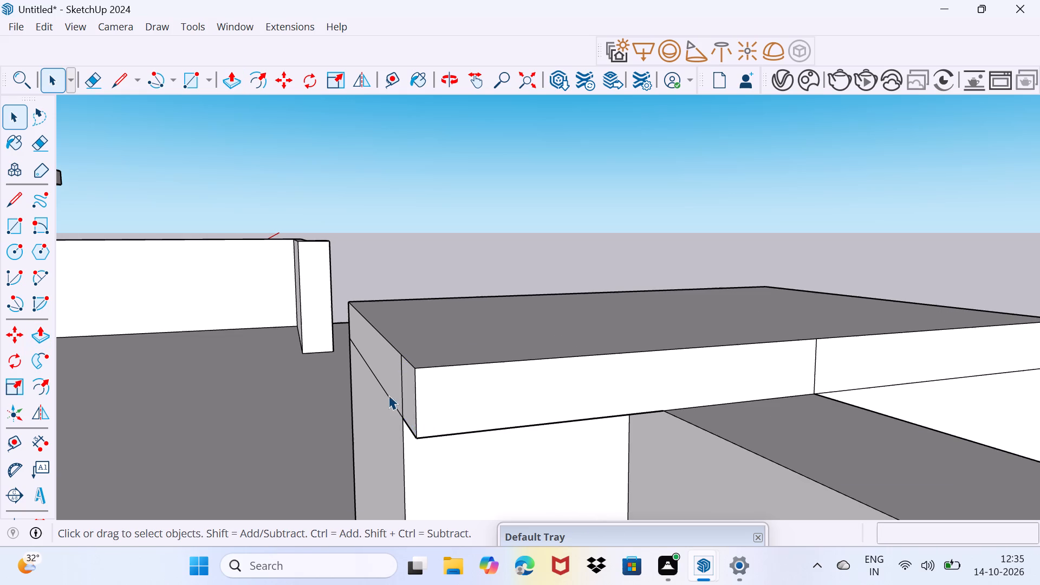
pyautogui.scroll(4, 386, 396)
pyautogui.press('e')
pyautogui.click(410, 388)
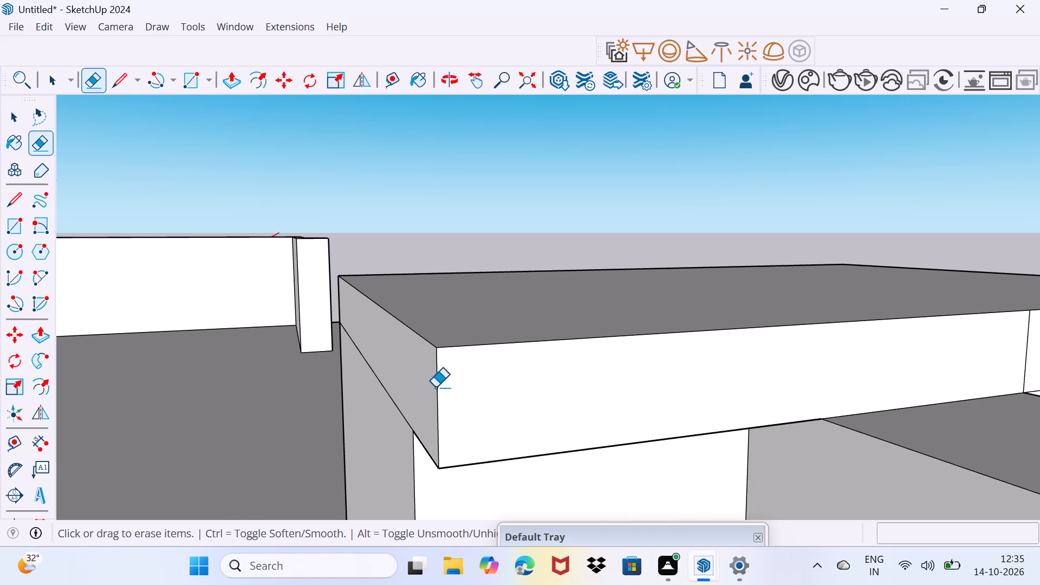
pyautogui.scroll(-4, 602, 379)
pyautogui.moveTo(661, 380); pyautogui.dragTo(543, 380, button='middle')
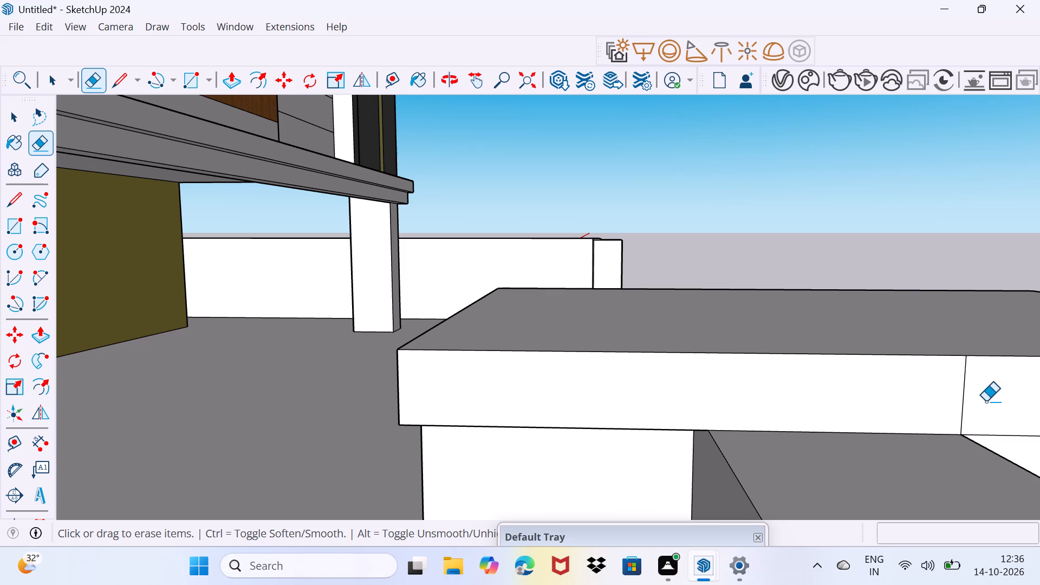
pyautogui.moveTo(962, 401); pyautogui.dragTo(934, 400)
# Push/Pull the cap's front face outward 0.5" so it overhangs the pier.
pyautogui.scroll(-9, 923, 400)
pyautogui.moveTo(913, 417); pyautogui.dragTo(540, 417, button='middle')
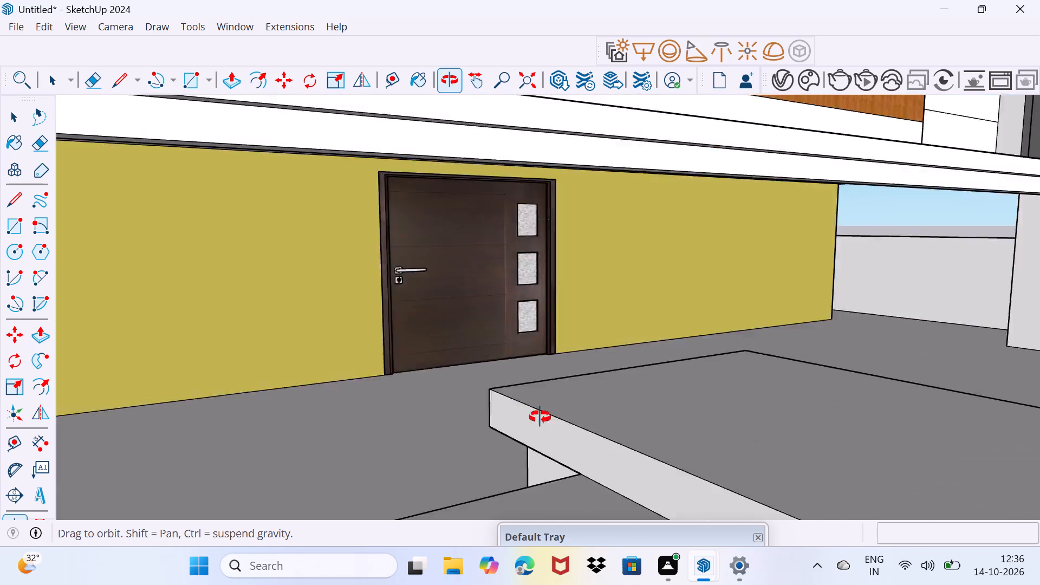
pyautogui.moveTo(540, 417); pyautogui.dragTo(484, 369, button='middle')
pyautogui.scroll(-11, 484, 369)
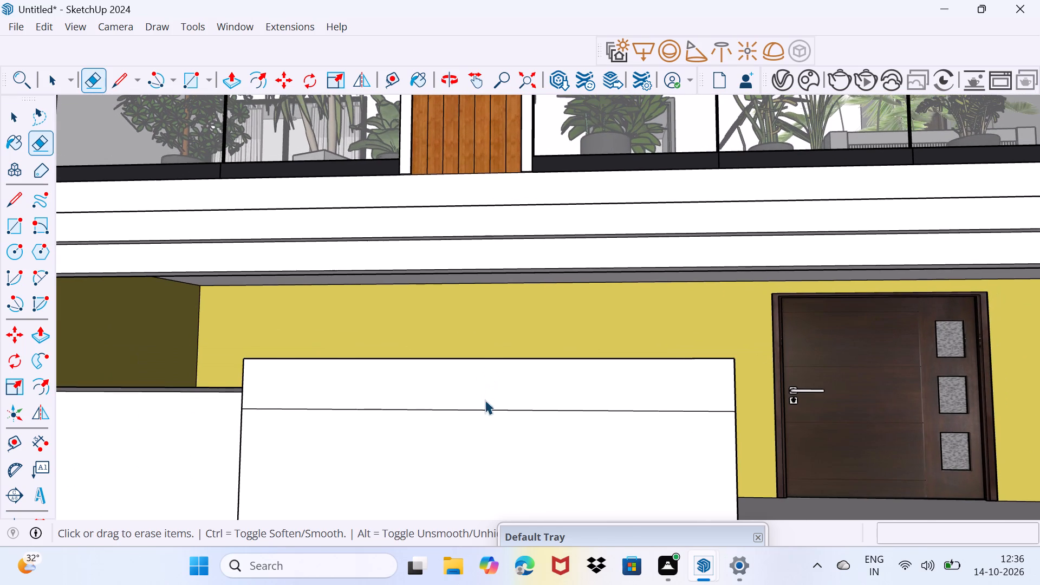
pyautogui.press('space')
pyautogui.click(492, 392)
pyautogui.press('p')
pyautogui.click(497, 394)
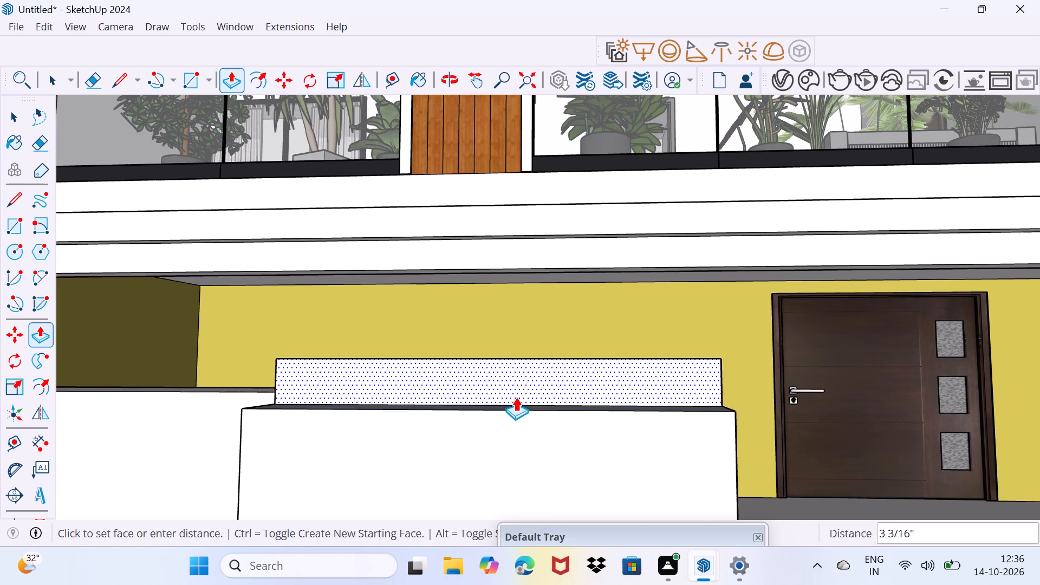
pyautogui.press('0')
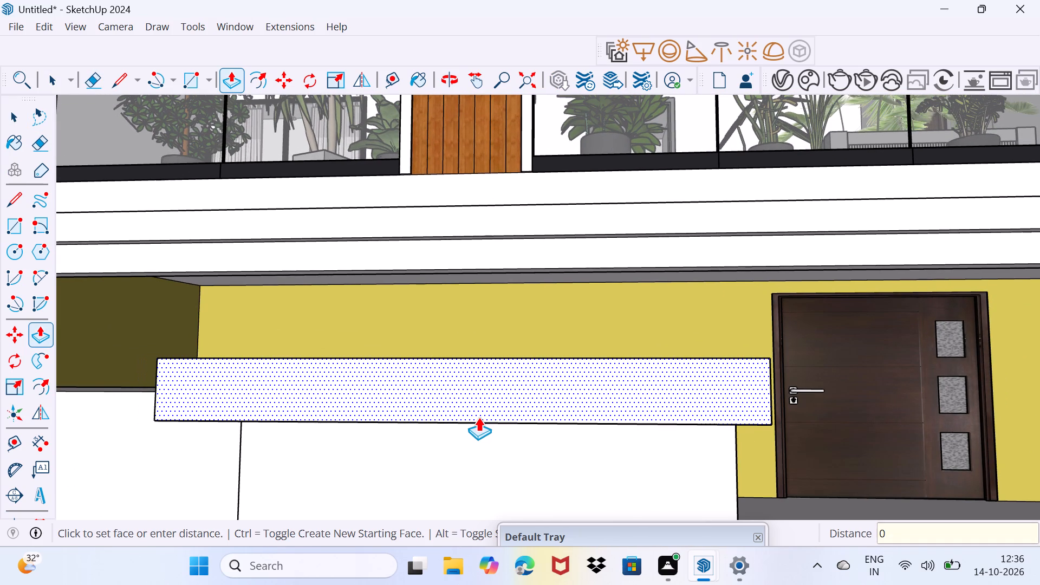
pyautogui.write('.5"')
pyautogui.press('Return')
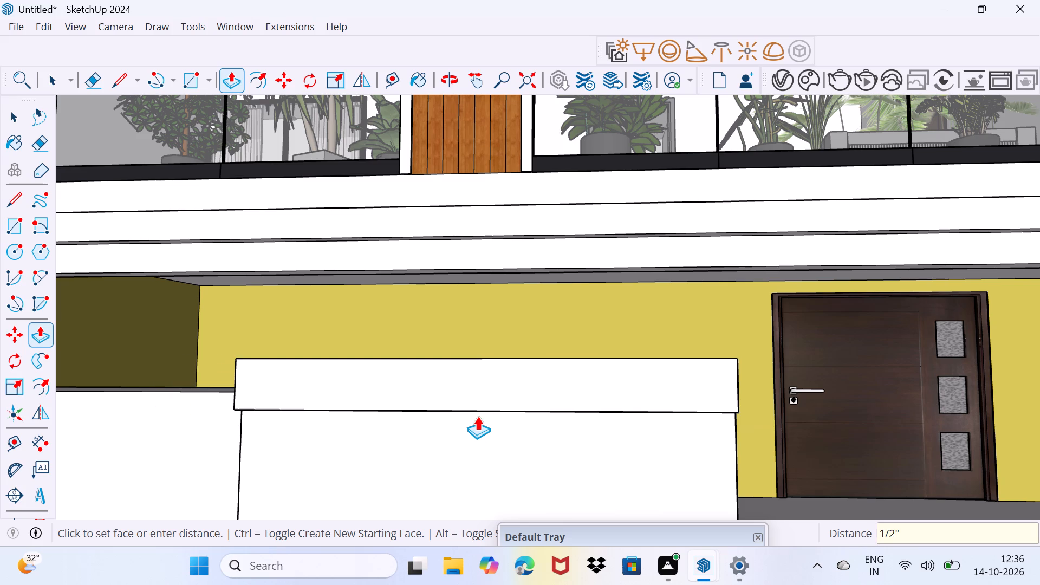
# Push/Pull the first pier cap's gate-side and wall-side faces outward by the same 0.5" overhang.
pyautogui.moveTo(562, 401); pyautogui.dragTo(323, 381, button='middle')
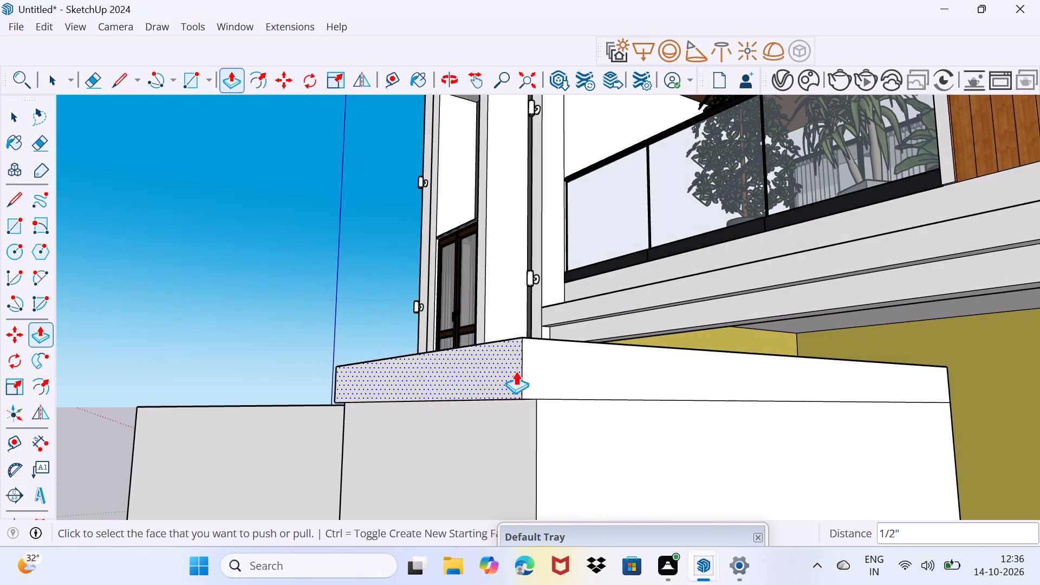
pyautogui.doubleClick(547, 370)
pyautogui.moveTo(568, 408); pyautogui.dragTo(809, 379, button='middle')
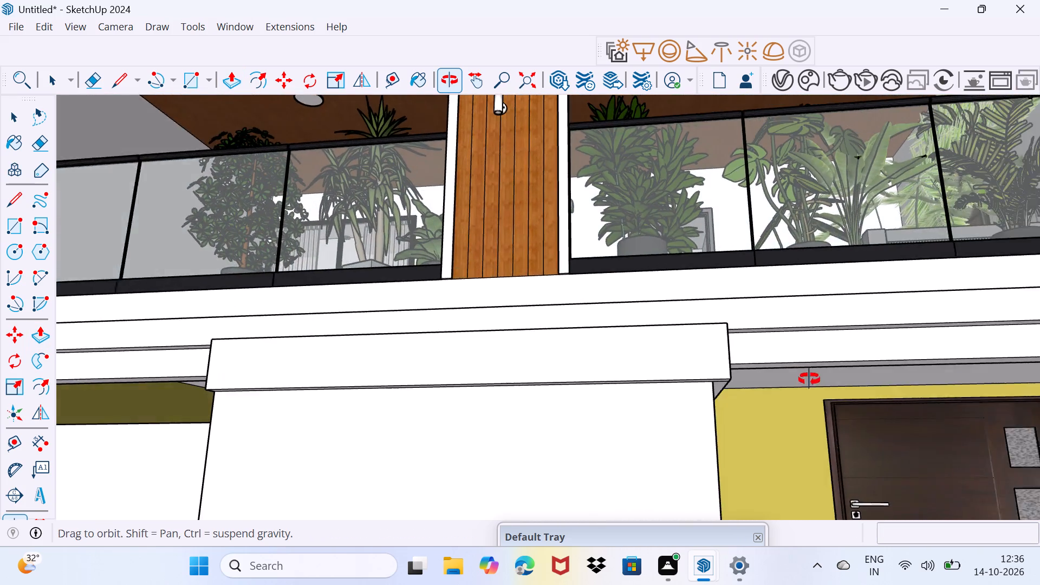
pyautogui.moveTo(809, 379); pyautogui.dragTo(852, 382, button='middle')
pyautogui.moveTo(330, 408); pyautogui.dragTo(566, 411, button='middle')
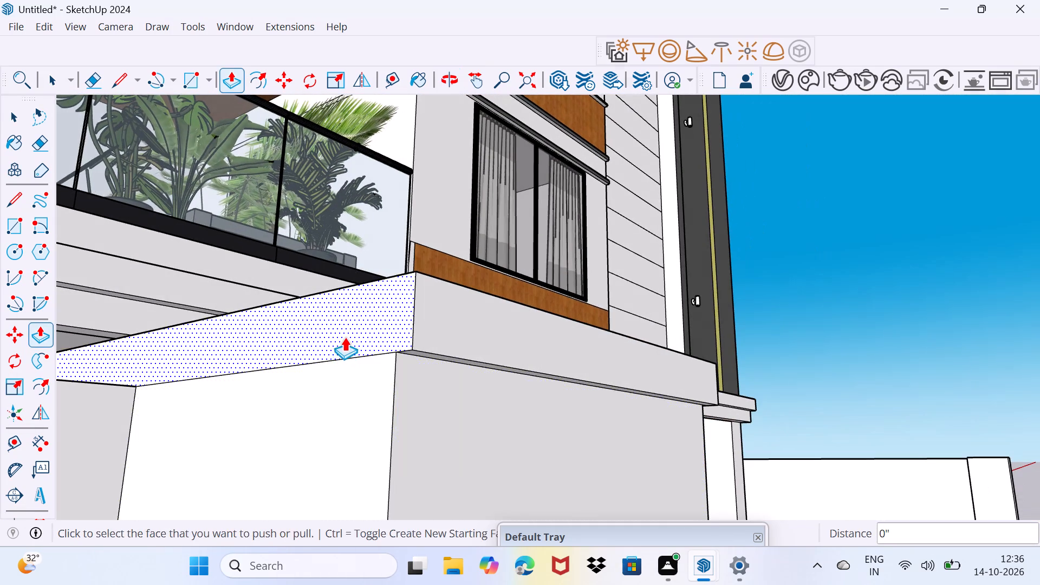
pyautogui.doubleClick(344, 337)
pyautogui.moveTo(401, 347); pyautogui.dragTo(301, 433, button='middle')
pyautogui.scroll(-2, 337, 404)
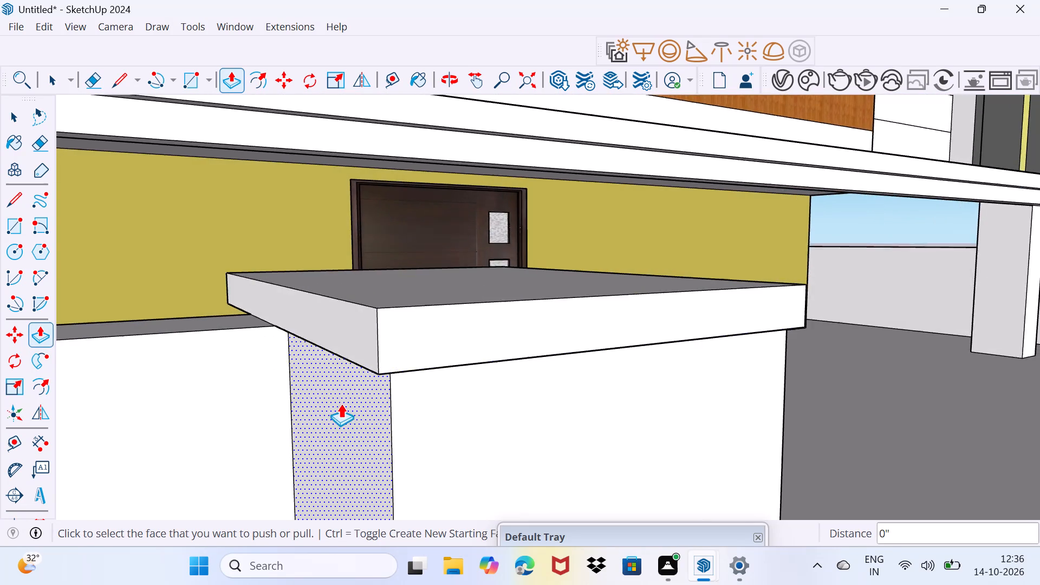
pyautogui.scroll(-8, 341, 404)
# Draw a line across the top of the opposite gate pier, separating its top face from the boundary wall's top.
pyautogui.moveTo(765, 368); pyautogui.dragTo(571, 375, button='middle')
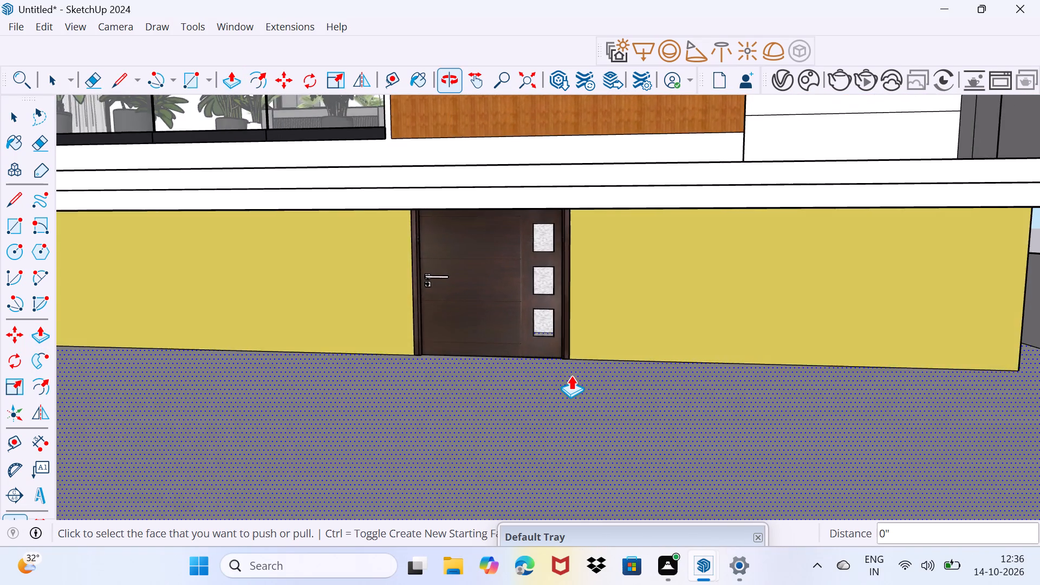
pyautogui.scroll(-10, 571, 375)
pyautogui.scroll(4, 719, 385)
pyautogui.press('space')
pyautogui.scroll(4, 746, 372)
pyautogui.moveTo(745, 370); pyautogui.dragTo(734, 415, button='middle')
pyautogui.scroll(4, 737, 418)
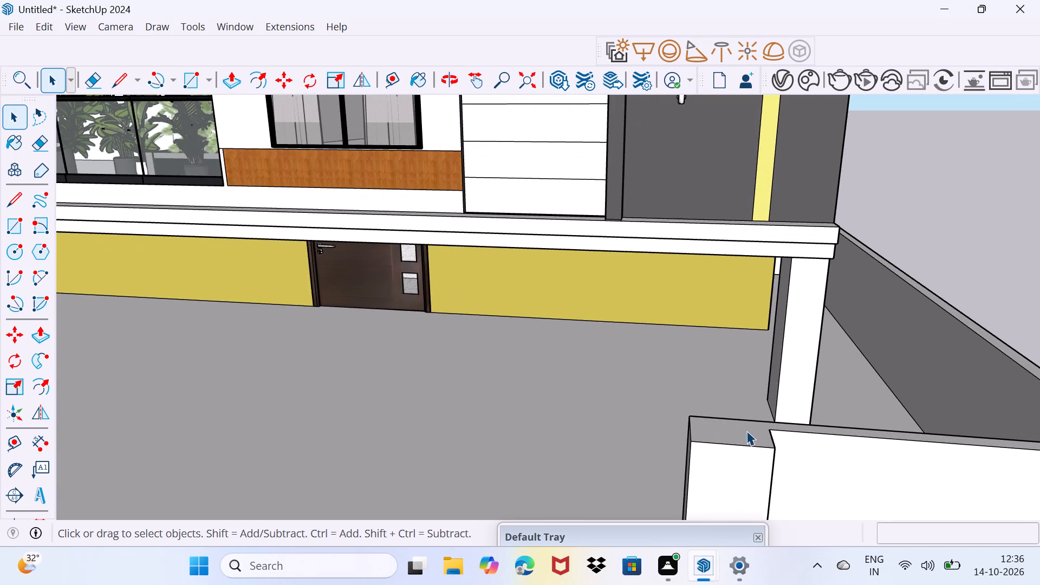
pyautogui.scroll(8, 748, 428)
pyautogui.press('l')
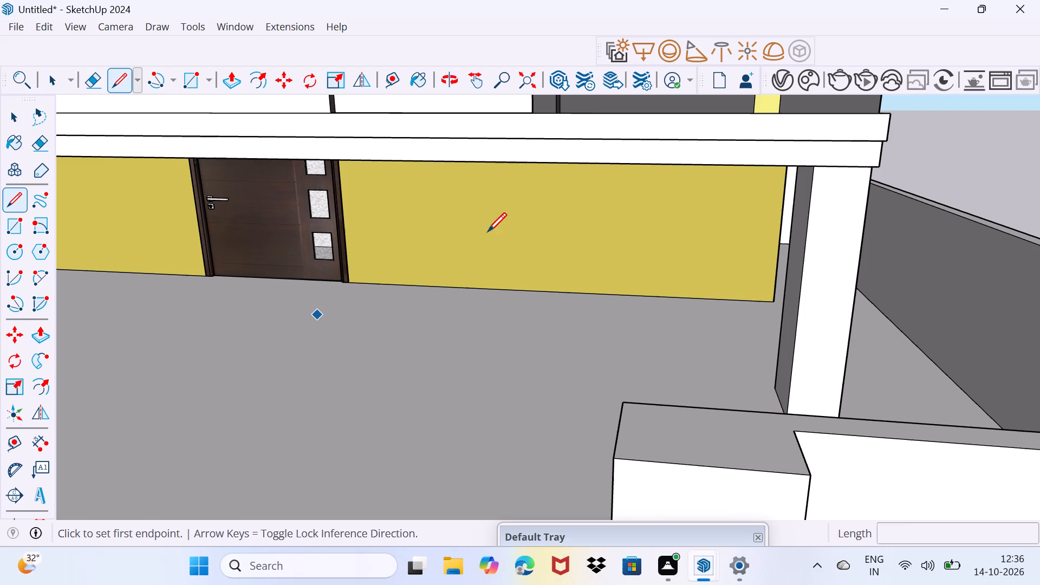
pyautogui.scroll(8, 784, 454)
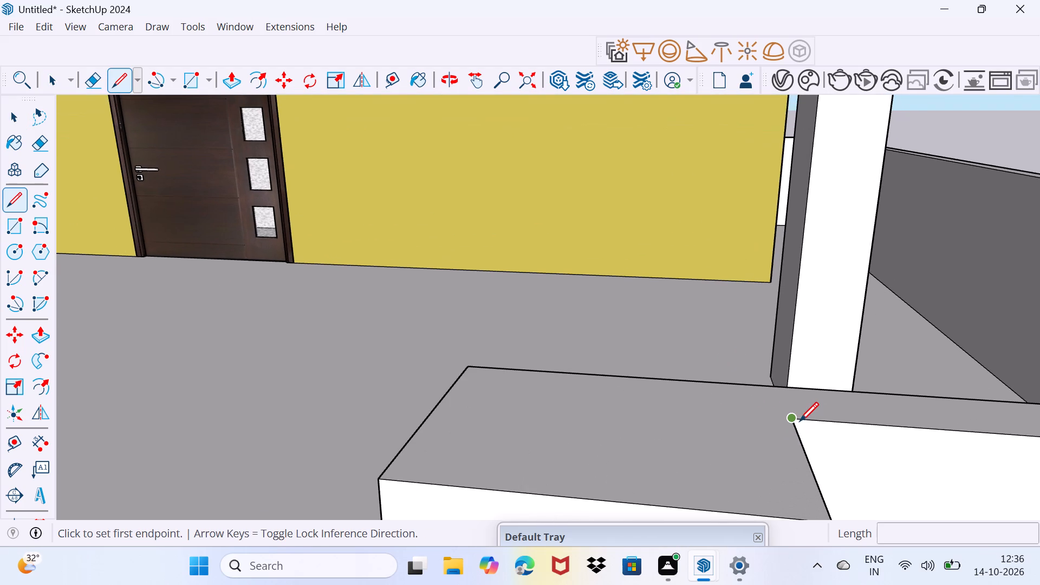
pyautogui.click(799, 421)
pyautogui.click(784, 388)
pyautogui.press('space')
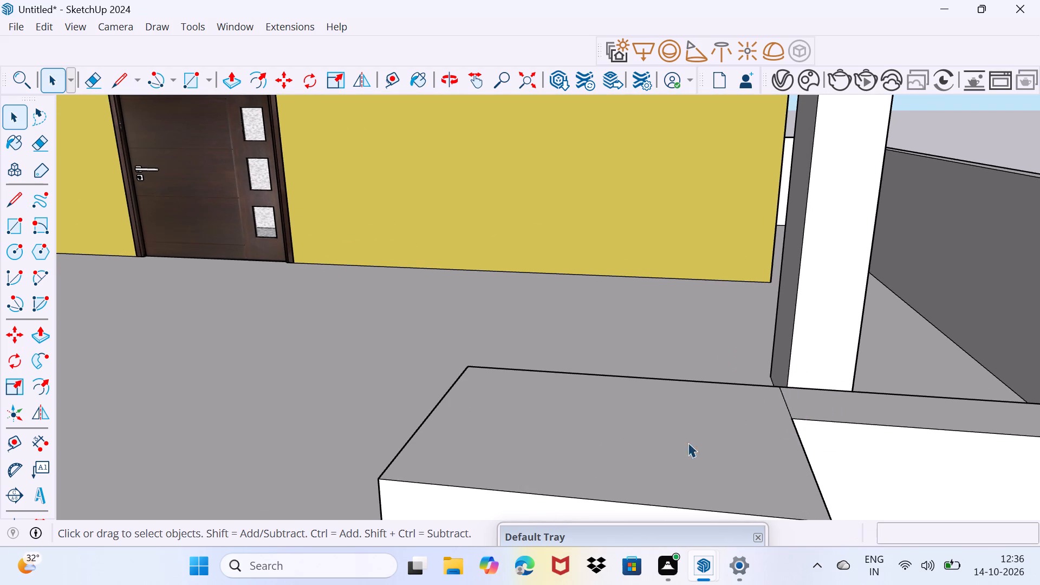
# Push/Pull the opposite pier's separated top face upward about 2 1/2" to form a cap.
pyautogui.click(644, 439)
pyautogui.press('p')
pyautogui.click(645, 439)
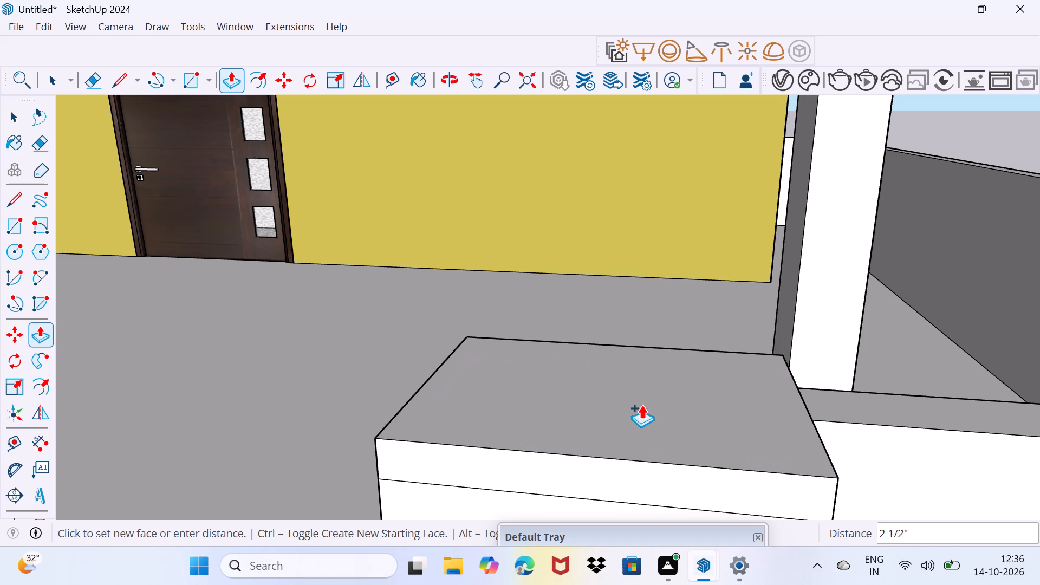
pyautogui.click(641, 407)
pyautogui.press('space')
# Push/Pull the new cap's front face outward 1" so it overhangs the pier.
pyautogui.moveTo(589, 466); pyautogui.dragTo(615, 432, button='middle')
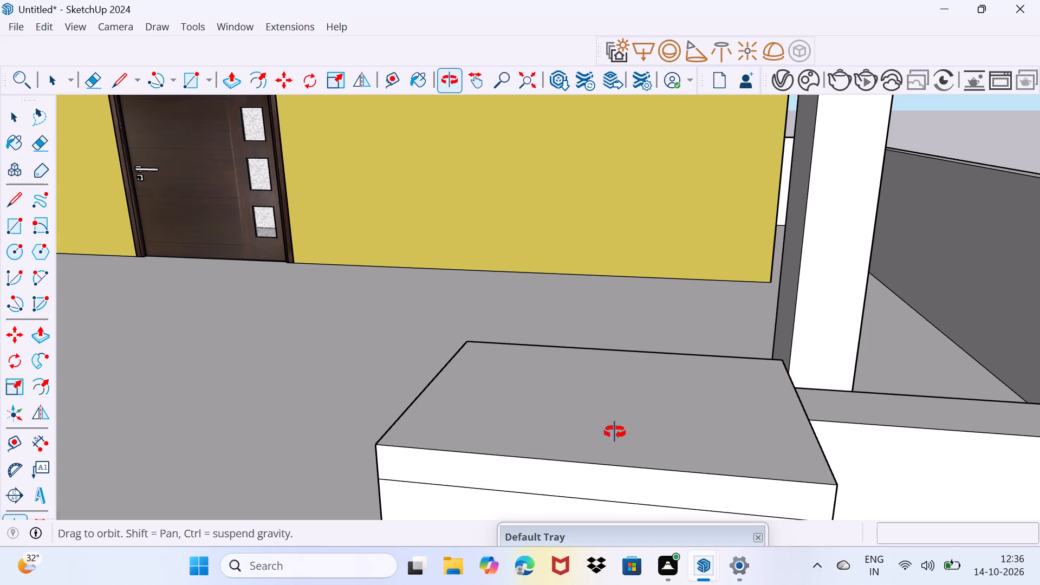
pyautogui.moveTo(615, 432); pyautogui.dragTo(651, 398, button='middle')
pyautogui.click(629, 434)
pyautogui.press('p')
pyautogui.click(629, 434)
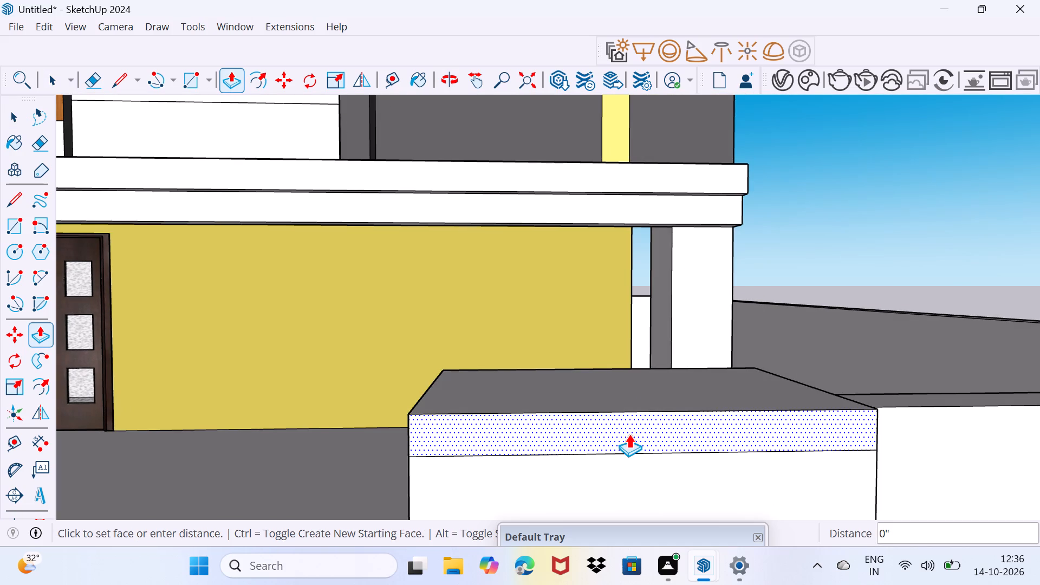
pyautogui.press('1')
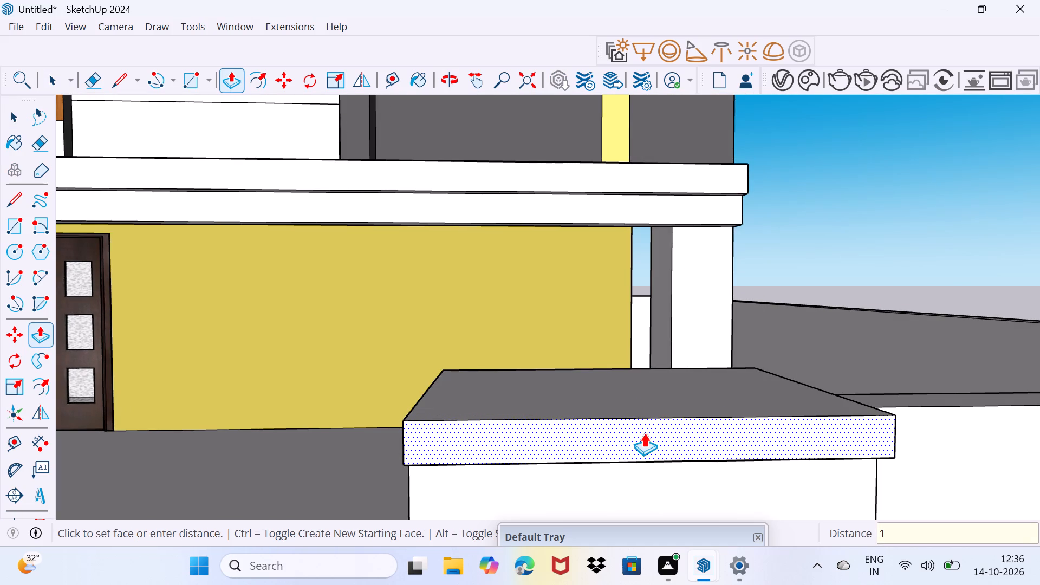
pyautogui.hotkey('shift', '"')
pyautogui.press('Return')
# Repeat the 1" outward Push/Pull on the new cap's gate-side, wall-side and house-facing faces.
pyautogui.moveTo(561, 453); pyautogui.dragTo(568, 446, button='middle')
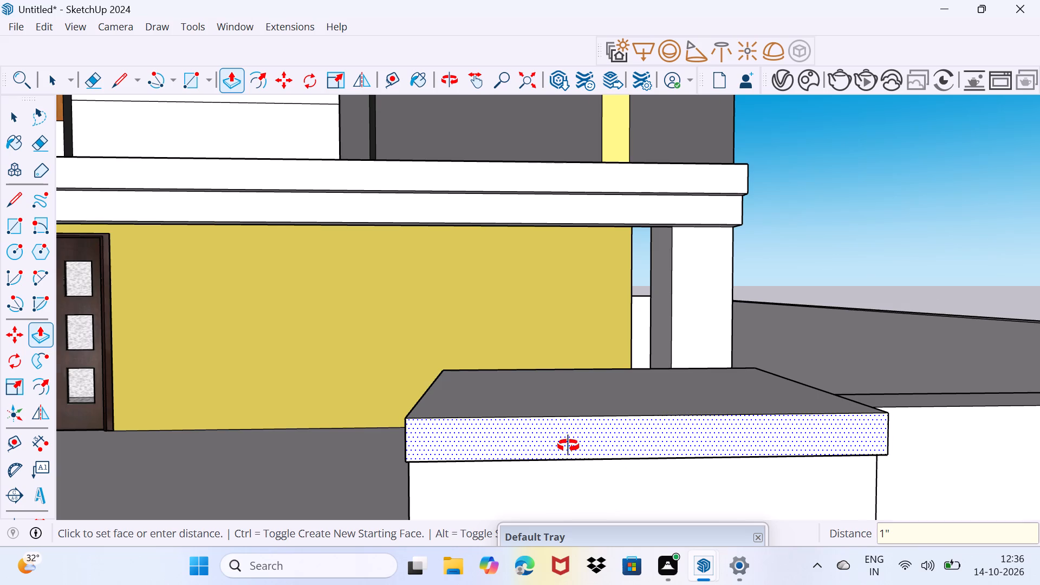
pyautogui.moveTo(568, 446); pyautogui.dragTo(741, 400, button='middle')
pyautogui.doubleClick(495, 415)
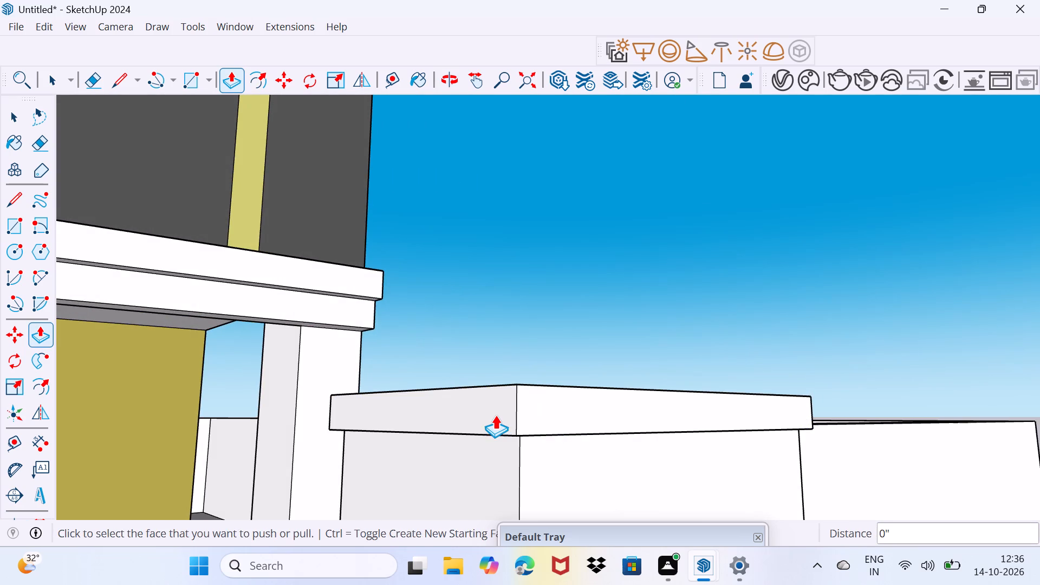
pyautogui.moveTo(645, 399); pyautogui.dragTo(220, 418, button='middle')
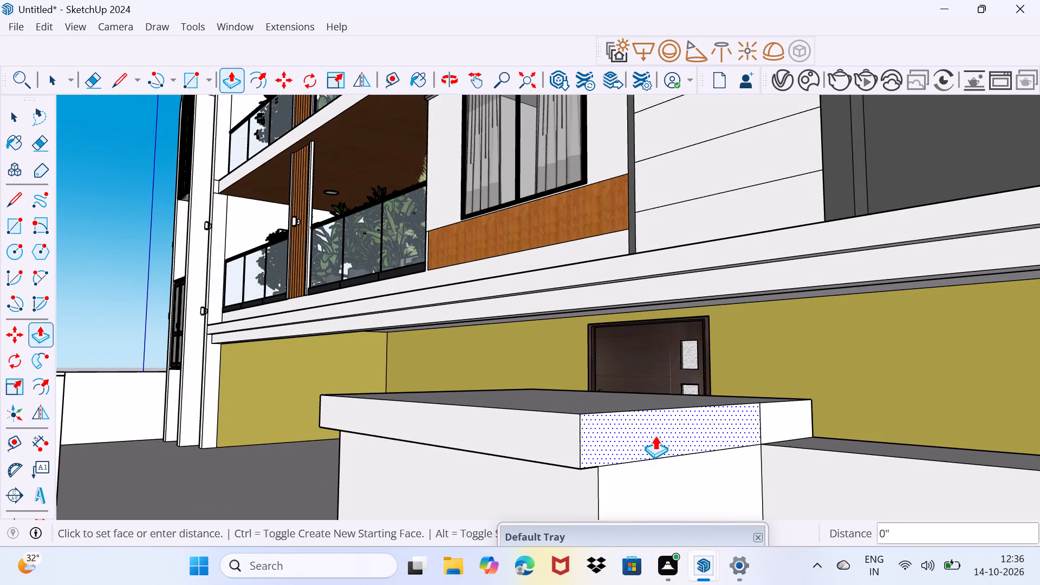
pyautogui.doubleClick(655, 435)
pyautogui.doubleClick(796, 412)
pyautogui.moveTo(809, 411); pyautogui.dragTo(740, 438, button='middle')
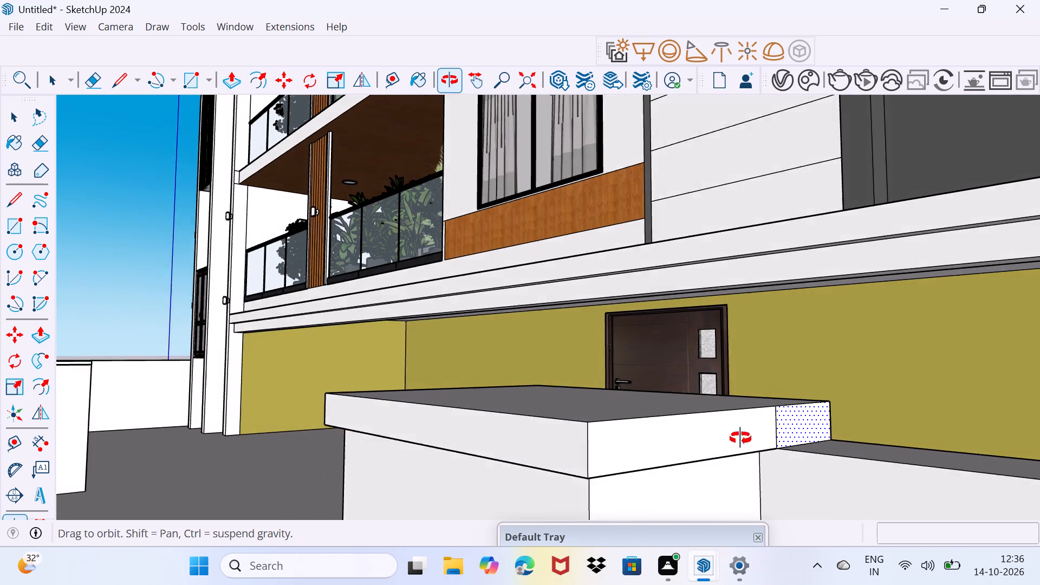
pyautogui.moveTo(740, 438); pyautogui.dragTo(415, 454, button='middle')
pyautogui.doubleClick(601, 473)
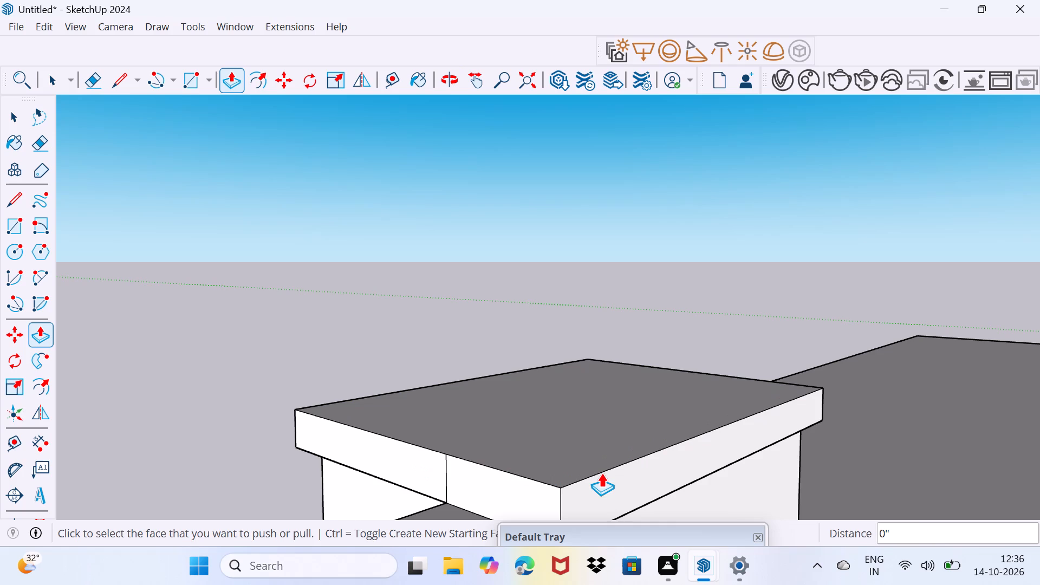
pyautogui.press('space')
pyautogui.moveTo(519, 470); pyautogui.dragTo(575, 434)
# Examine both capped gate piers and the driveway opening against the front of the house.
pyautogui.scroll(-13, 387, 419)
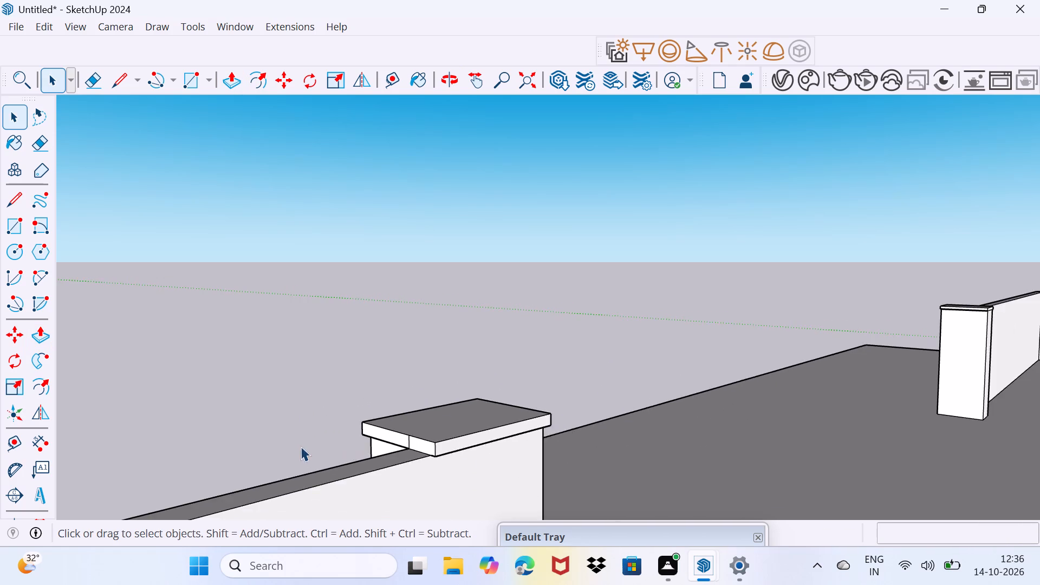
pyautogui.moveTo(302, 447); pyautogui.dragTo(734, 415, button='middle')
pyautogui.scroll(-7, 734, 415)
pyautogui.moveTo(506, 415); pyautogui.dragTo(739, 467, button='middle')
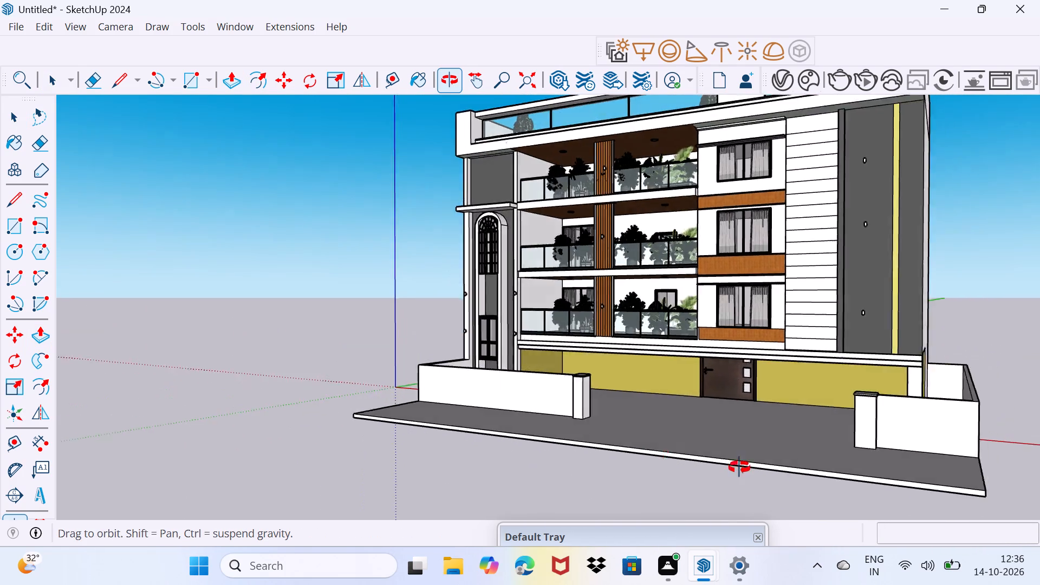
pyautogui.moveTo(739, 467); pyautogui.dragTo(745, 468, button='middle')
pyautogui.scroll(4, 730, 436)
pyautogui.scroll(3, 565, 406)
pyautogui.moveTo(595, 401); pyautogui.dragTo(571, 428, button='middle')
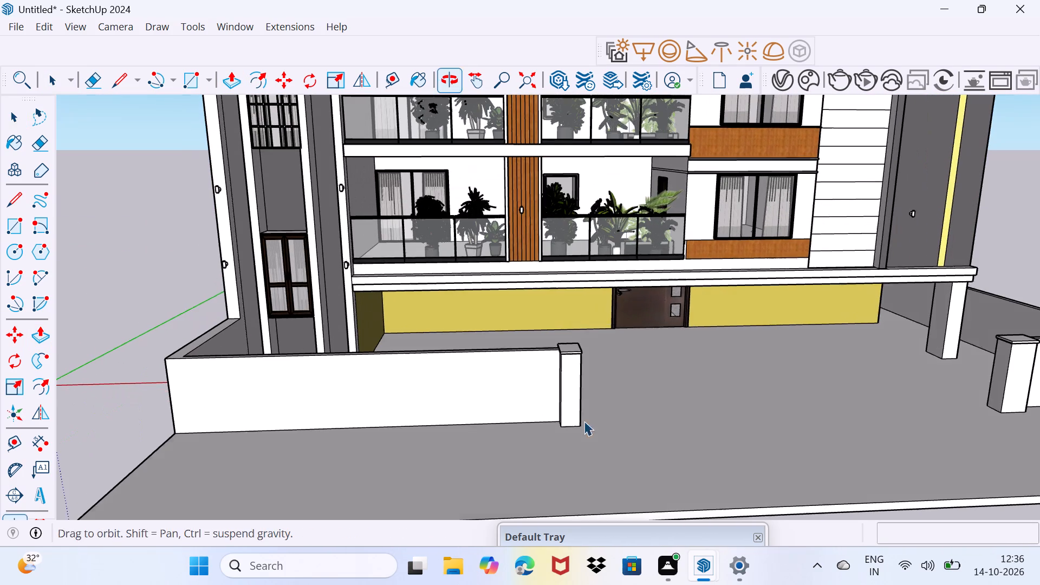
# Open 3D Warehouse and search it for GATE.
pyautogui.click(237, 22)
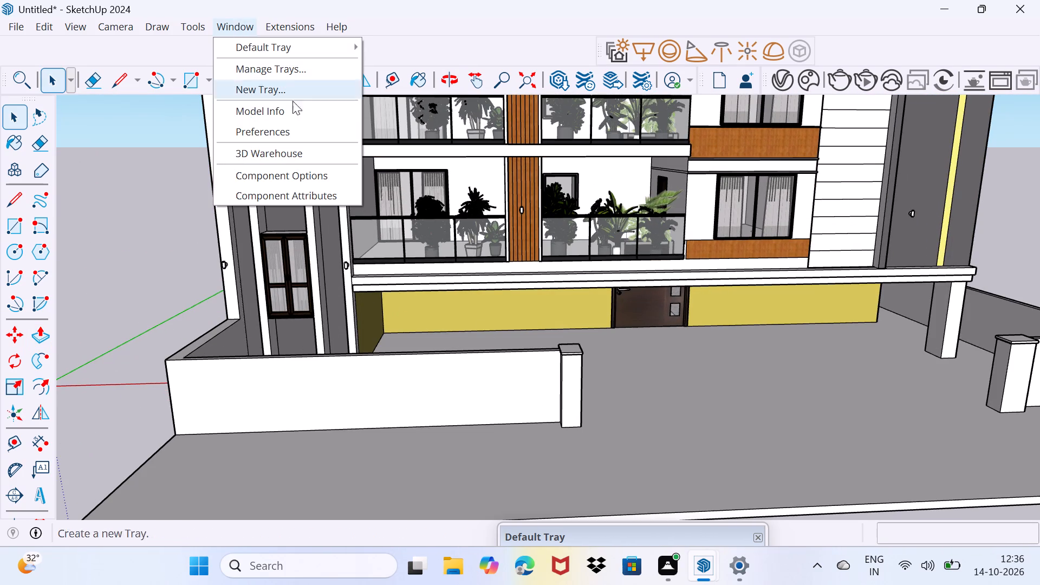
pyautogui.click(295, 146)
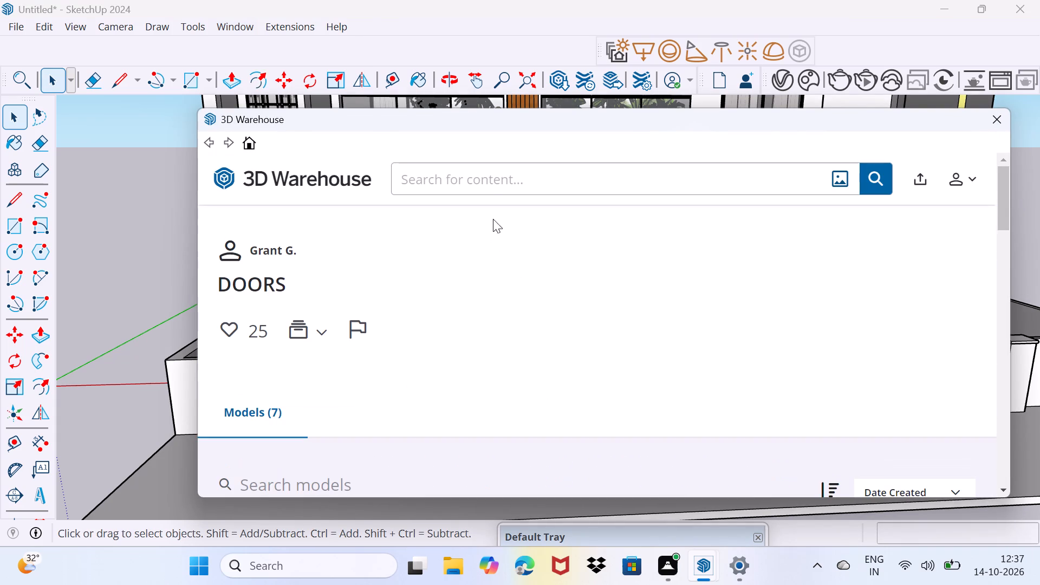
pyautogui.click(490, 177)
pyautogui.write('GATE')
pyautogui.press('Return')
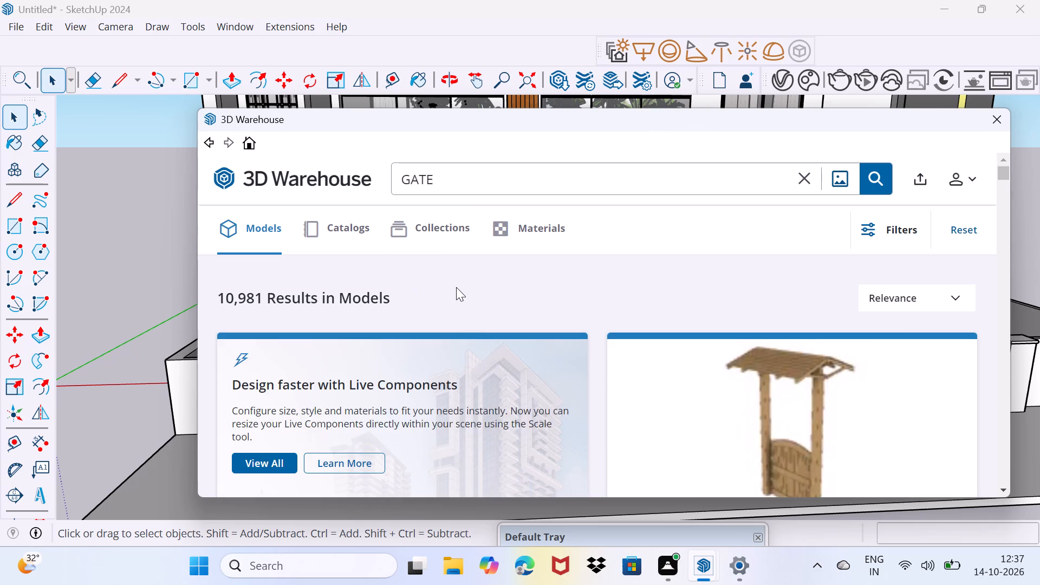
# Browse the gate models for a design that suits the driveway opening.
pyautogui.scroll(-15, 484, 306)
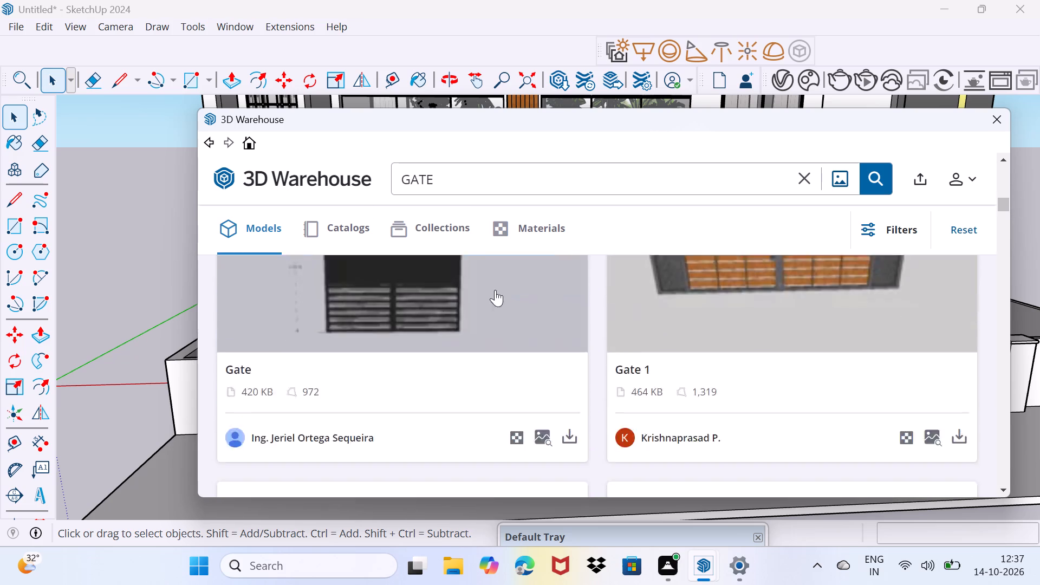
pyautogui.scroll(-8, 495, 290)
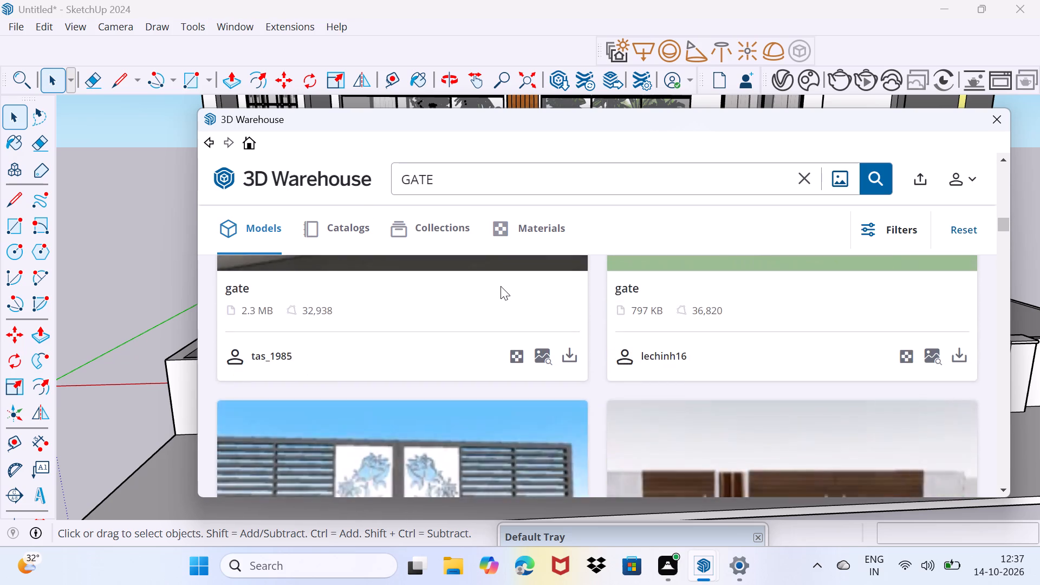
pyautogui.scroll(-3, 500, 286)
pyautogui.scroll(-6, 235, 159)
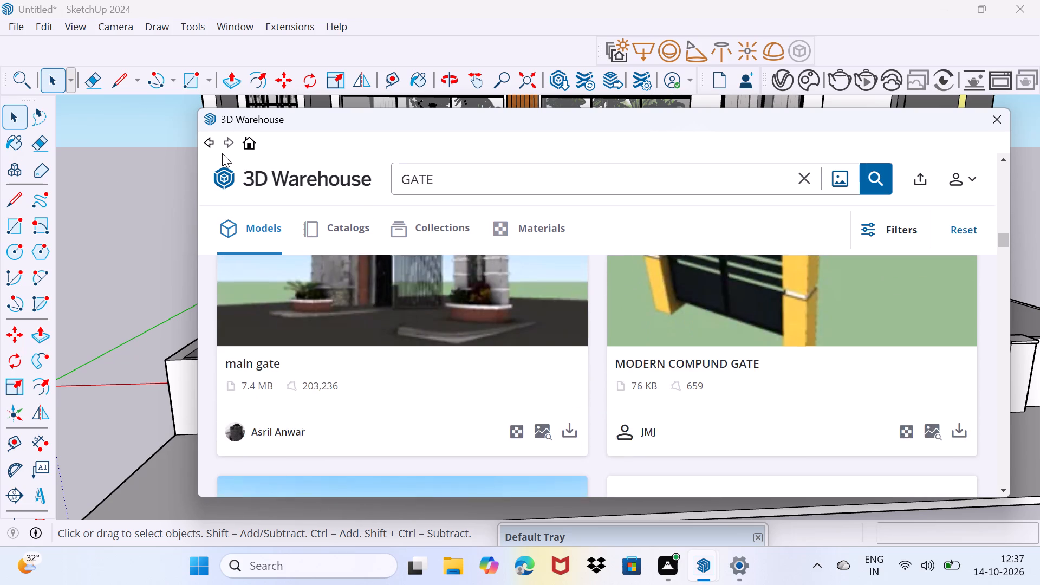
pyautogui.scroll(-6, 222, 153)
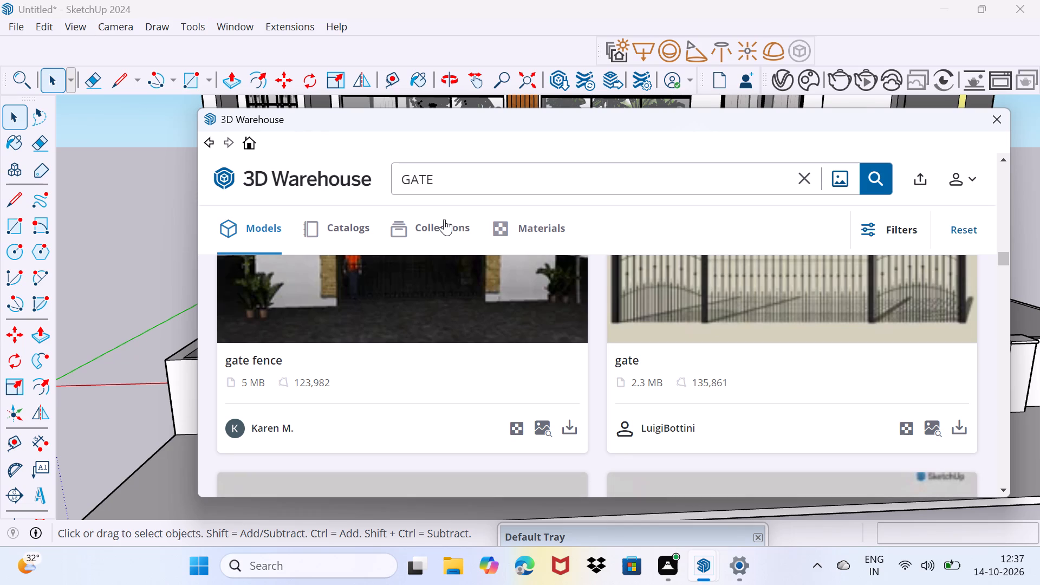
# Browse the GATE collections for a set containing a gate that suits the driveway opening.
pyautogui.click(444, 223)
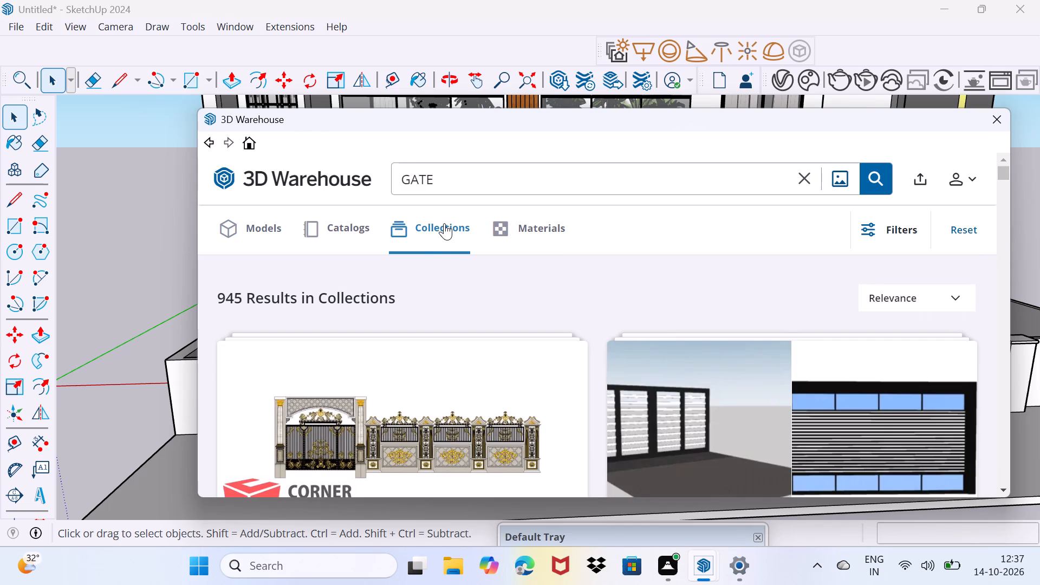
pyautogui.scroll(-11, 421, 254)
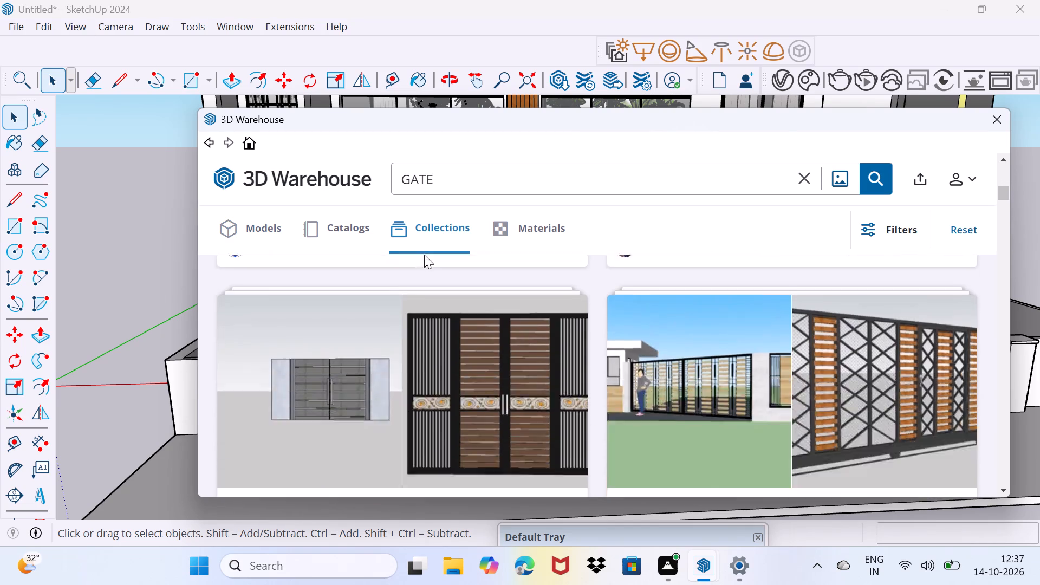
pyautogui.scroll(-1, 424, 255)
pyautogui.scroll(4, 460, 278)
pyautogui.scroll(-4, 461, 278)
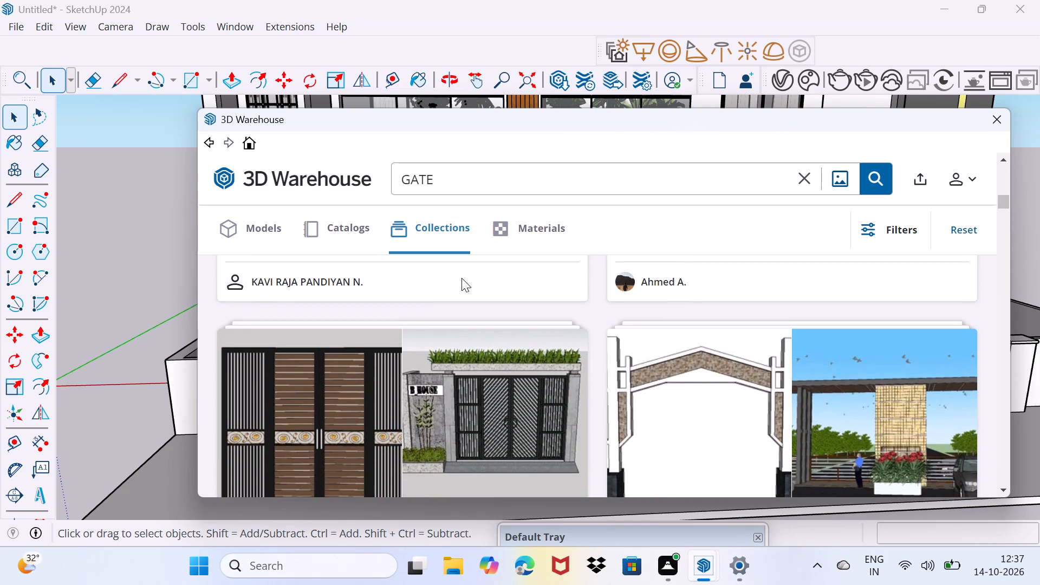
pyautogui.scroll(-8, 461, 278)
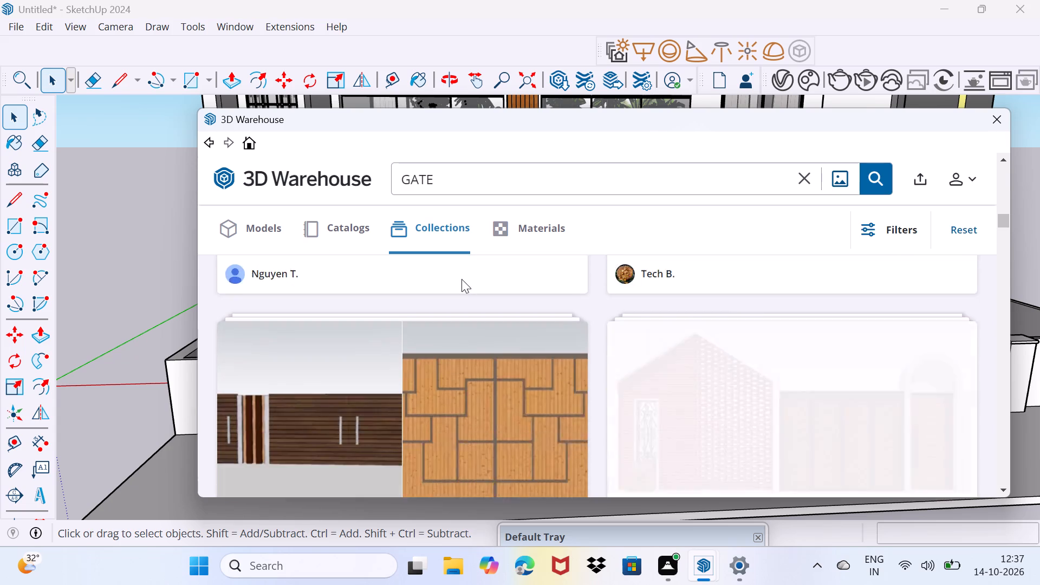
pyautogui.scroll(-5, 461, 279)
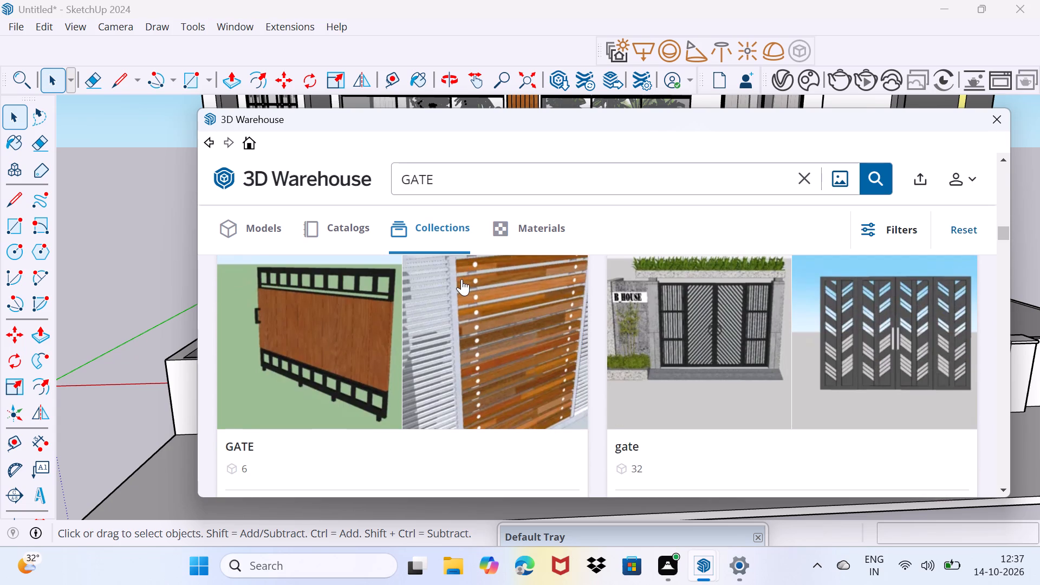
pyautogui.scroll(-16, 461, 279)
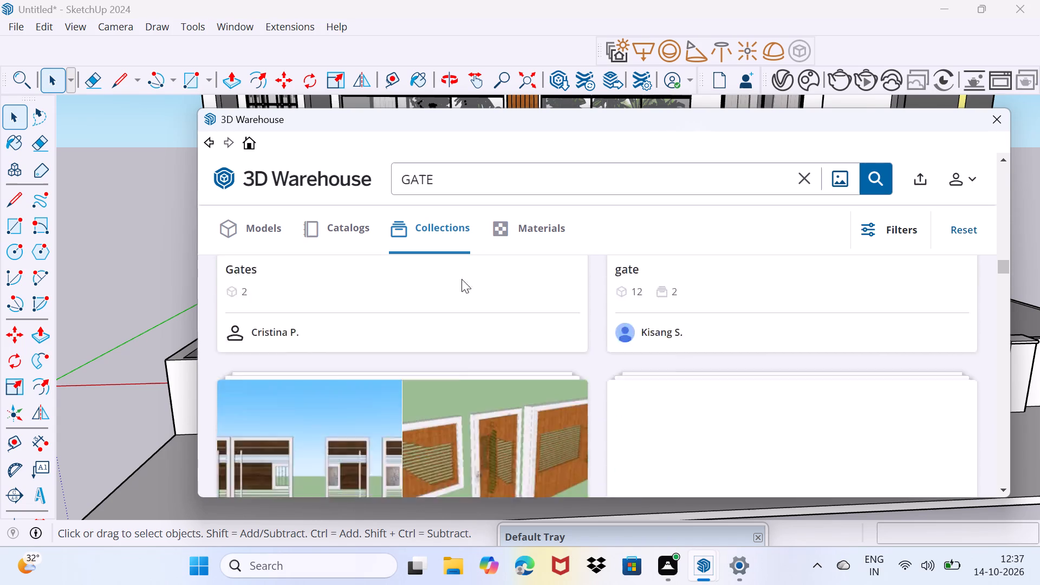
pyautogui.scroll(-14, 461, 279)
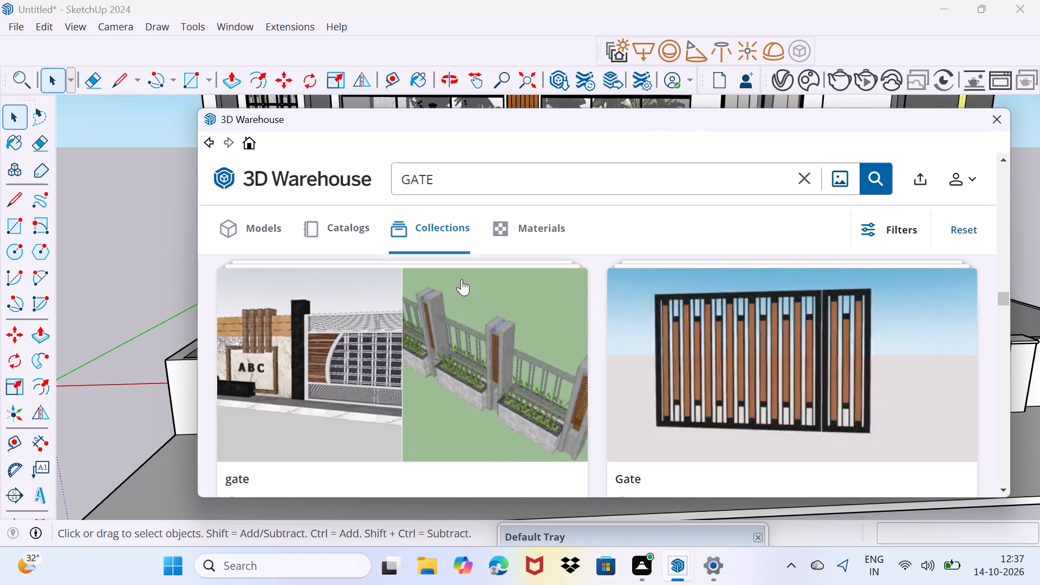
pyautogui.scroll(-9, 461, 279)
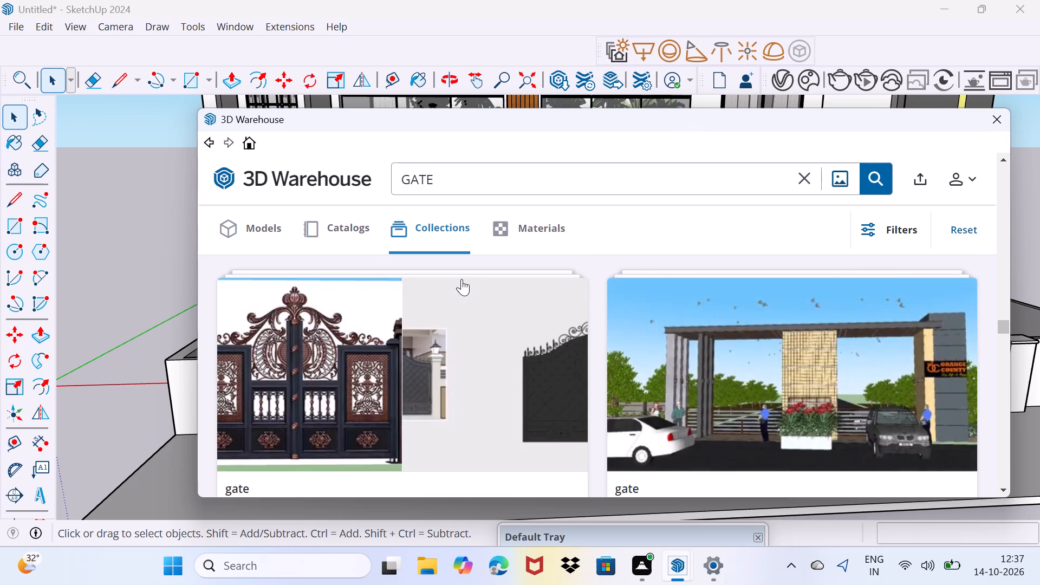
pyautogui.scroll(-15, 461, 279)
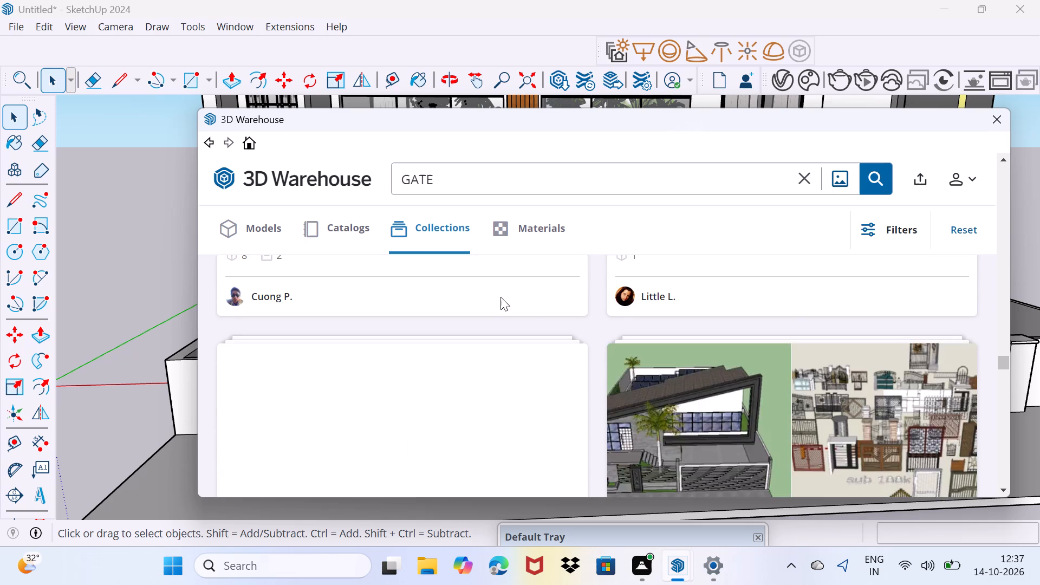
pyautogui.scroll(-6, 500, 302)
pyautogui.scroll(6, 500, 303)
pyautogui.scroll(-2, 500, 299)
pyautogui.scroll(1, 500, 299)
pyautogui.scroll(-1, 500, 299)
# Open the seven-model GATE collection and compare its gate designs.
pyautogui.click(500, 299)
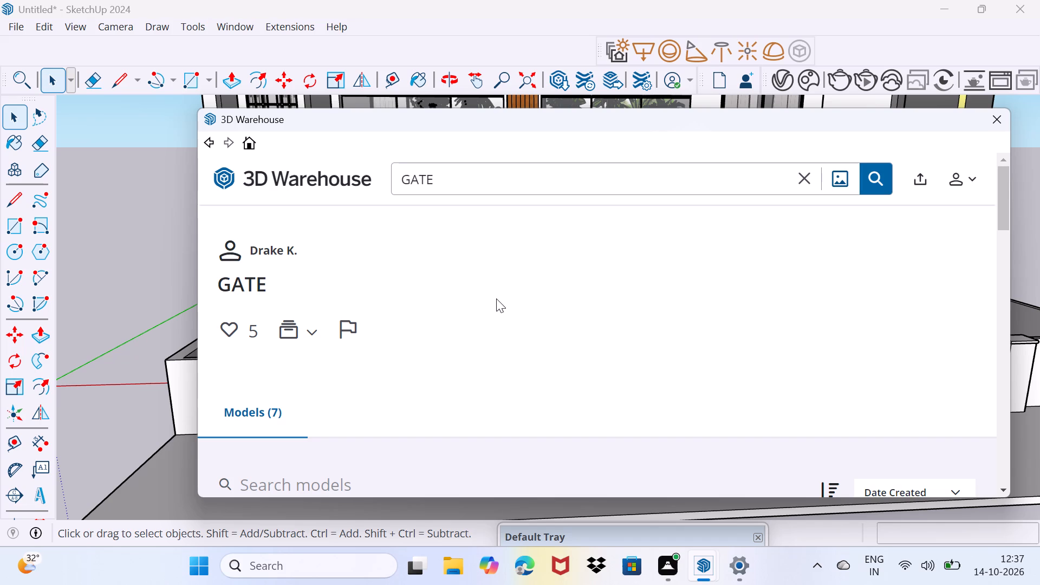
pyautogui.scroll(-4, 499, 294)
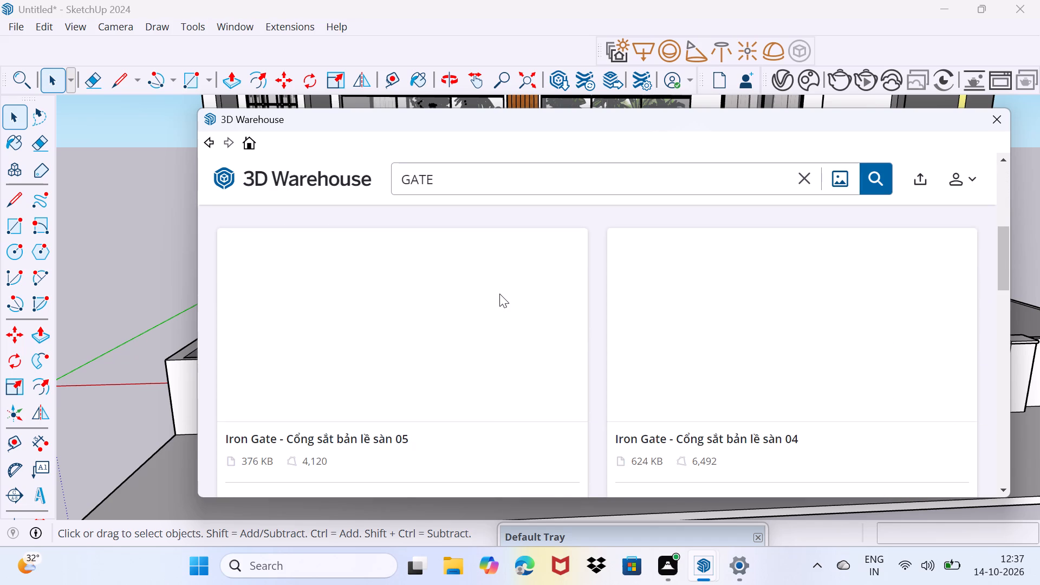
pyautogui.scroll(-8, 500, 299)
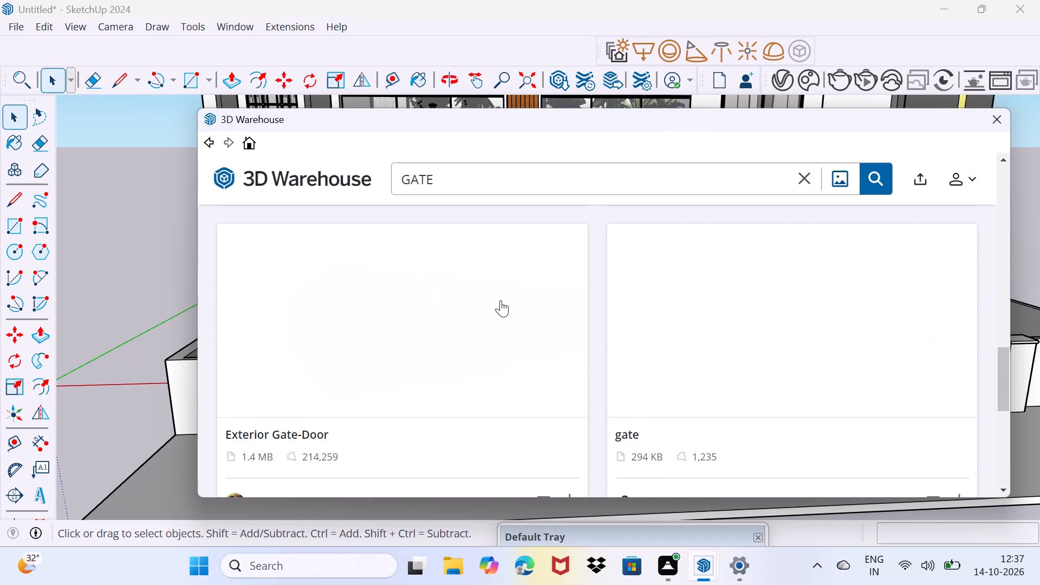
pyautogui.scroll(-5, 500, 300)
pyautogui.scroll(4, 500, 300)
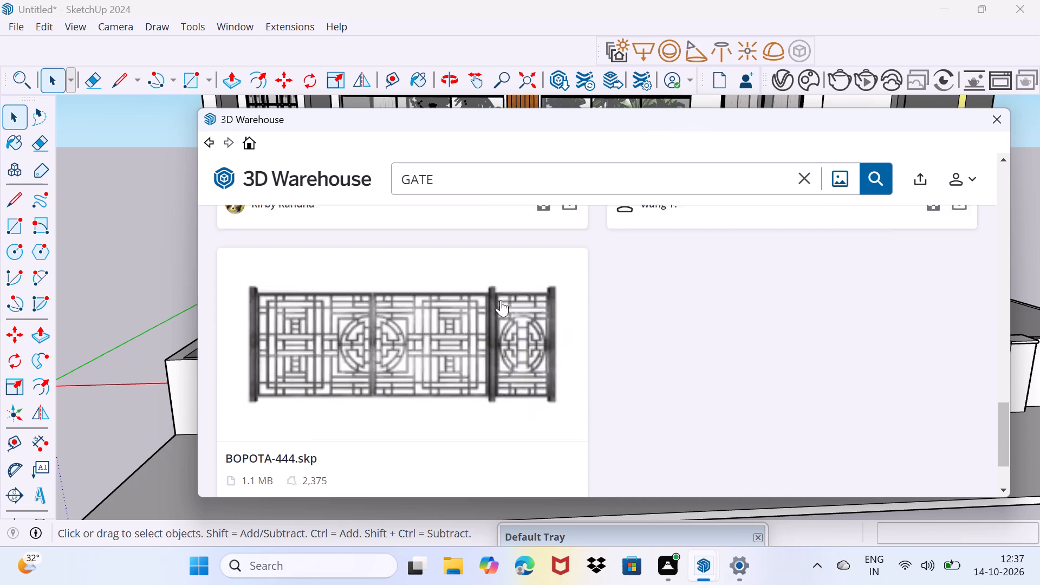
pyautogui.scroll(1, 500, 300)
pyautogui.scroll(-6, 500, 300)
pyautogui.scroll(8, 500, 300)
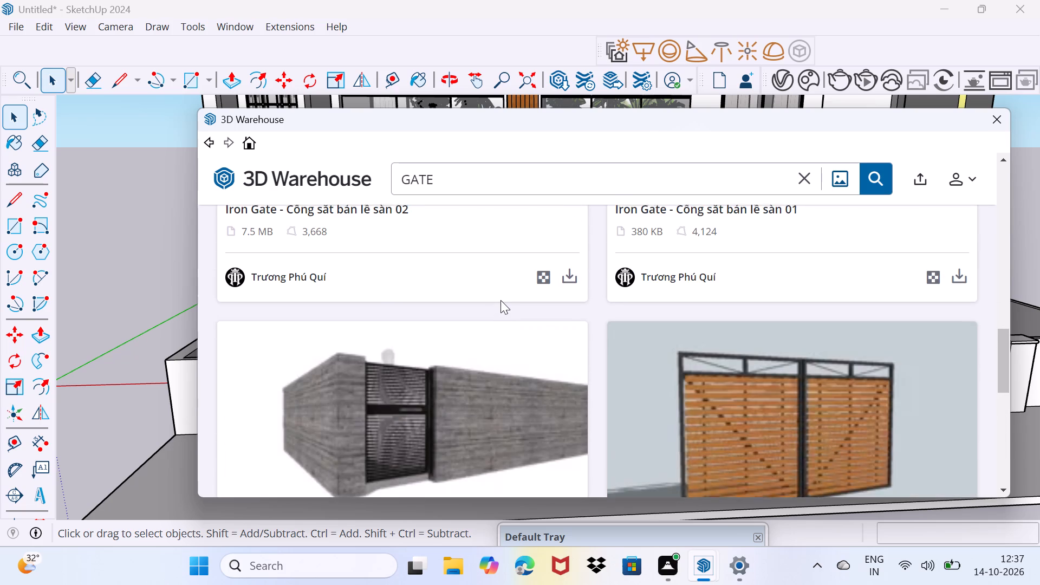
pyautogui.scroll(5, 500, 300)
pyautogui.scroll(-1, 500, 300)
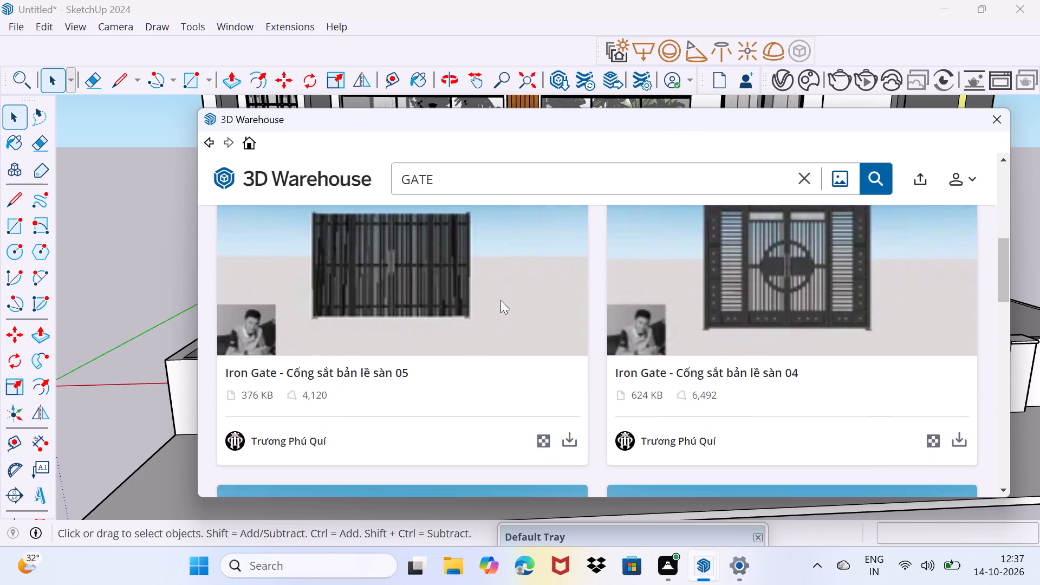
pyautogui.scroll(-2, 919, 379)
# Load "Iron Gate - Cổng sắt bản lề sàn 04" into the model and place its bottom corner at the base of the longer wall's pier.
pyautogui.click(966, 278)
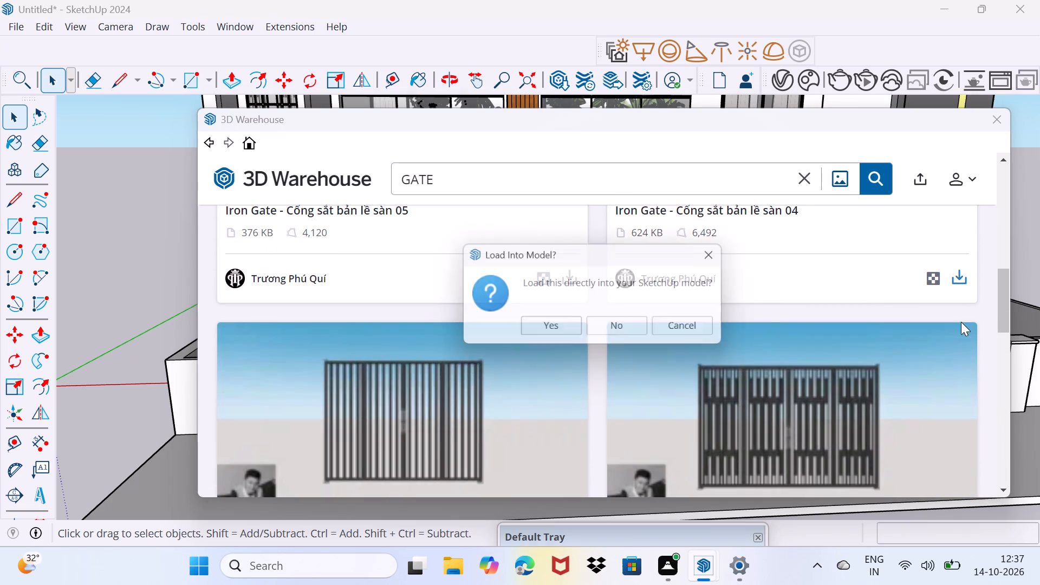
pyautogui.click(563, 336)
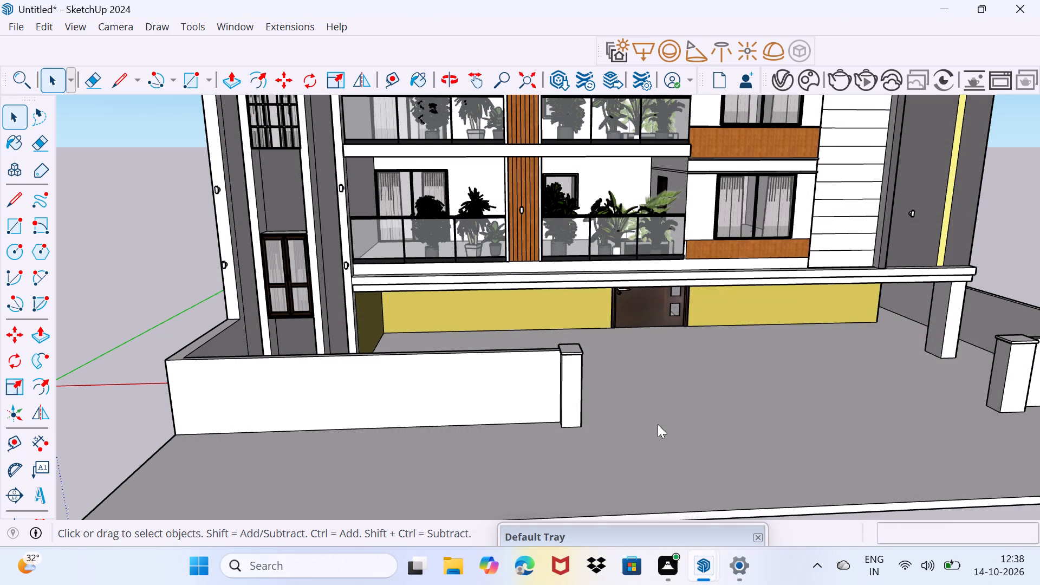
pyautogui.scroll(-1, 654, 419)
pyautogui.scroll(6, 601, 427)
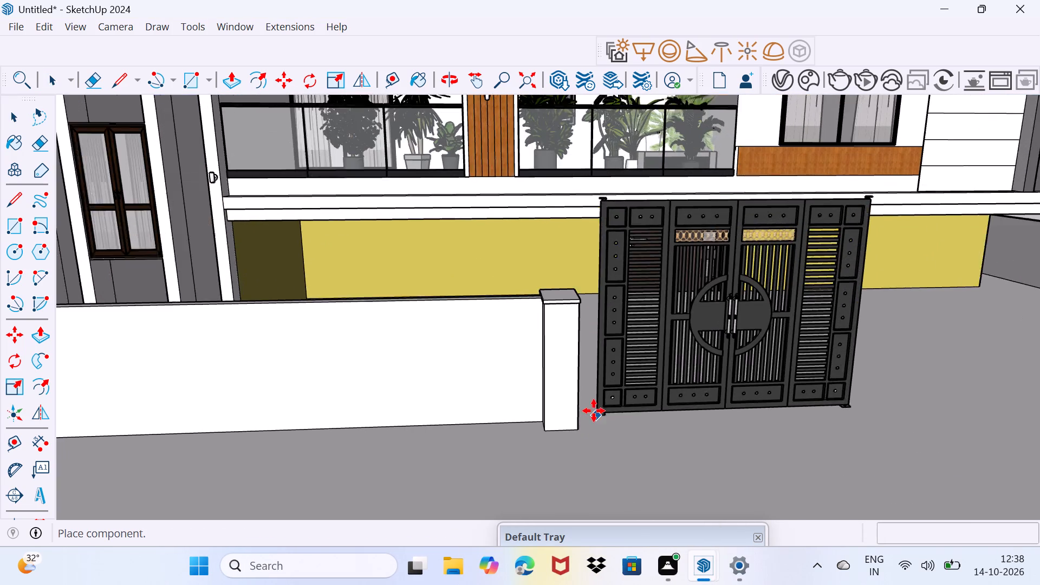
pyautogui.scroll(3, 594, 411)
pyautogui.moveTo(573, 422); pyautogui.dragTo(545, 436, button='middle')
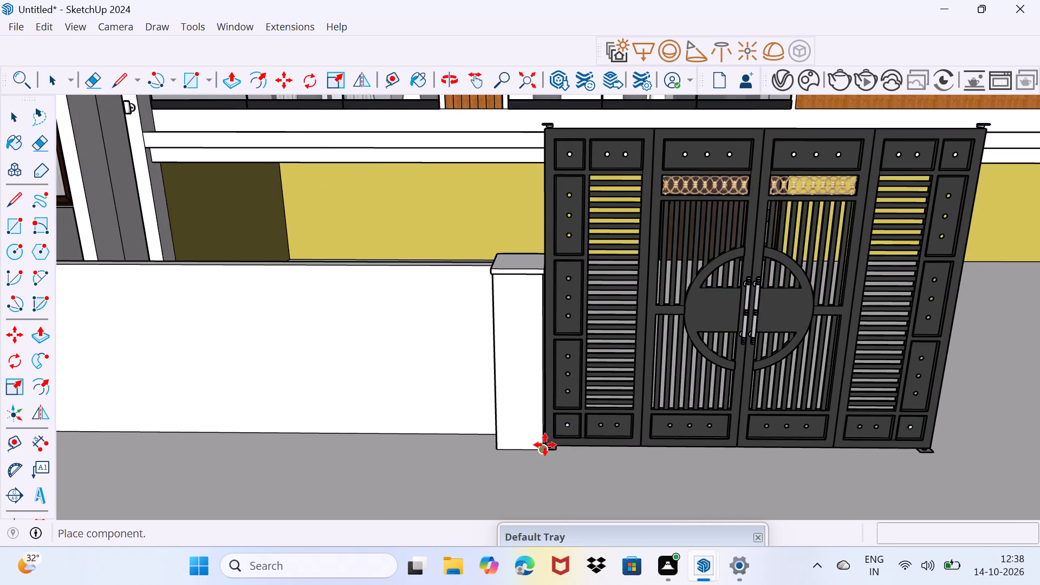
pyautogui.click(545, 446)
# Scale the gate's height down to about 0.64 so its top meets the pier cap, keeping its width.
pyautogui.scroll(-3, 557, 437)
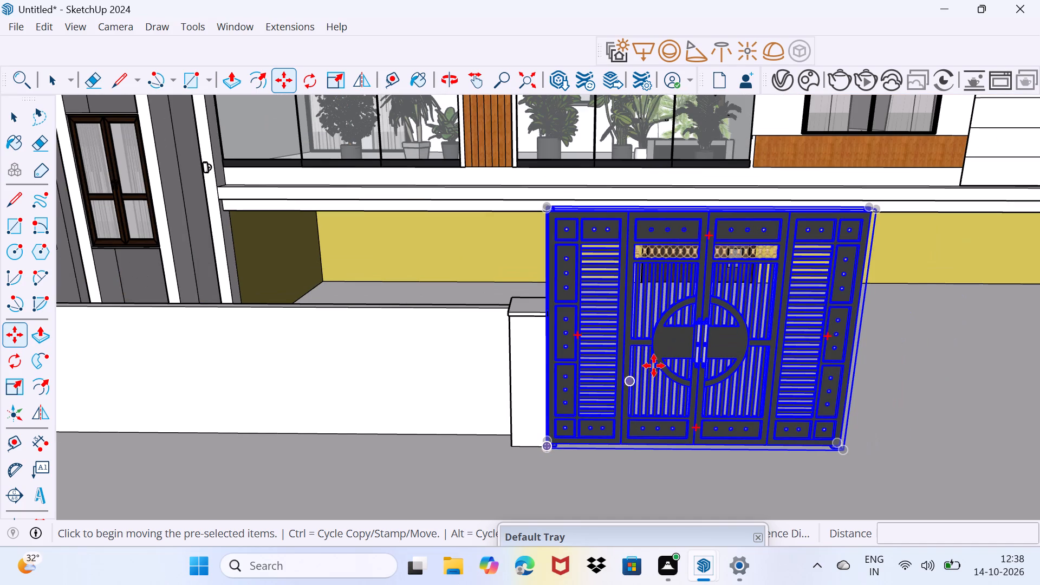
pyautogui.press('s')
pyautogui.moveTo(687, 254); pyautogui.dragTo(689, 348, button='middle')
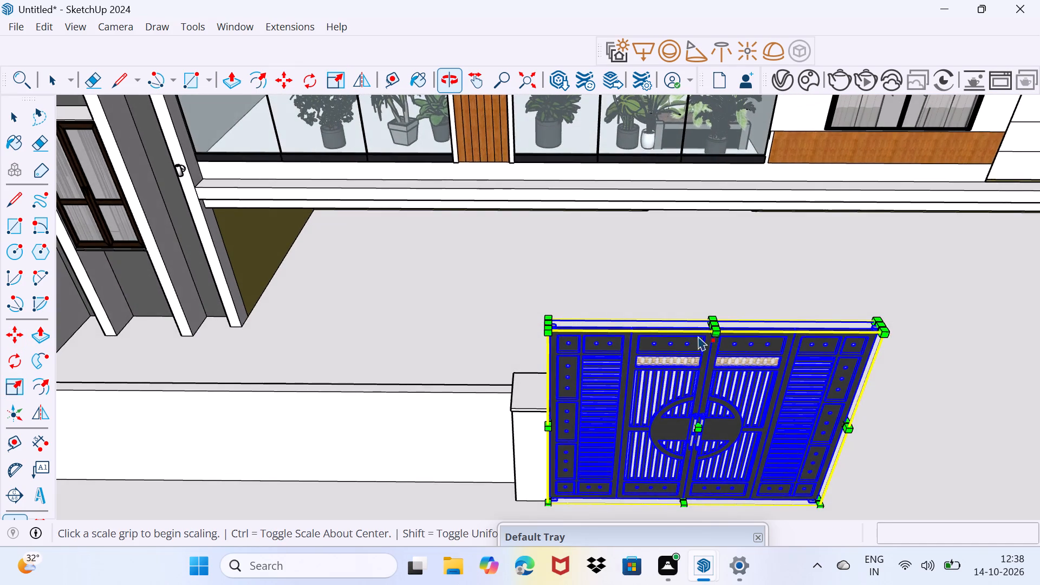
pyautogui.scroll(6, 708, 320)
pyautogui.moveTo(227, 340); pyautogui.dragTo(394, 341, button='middle')
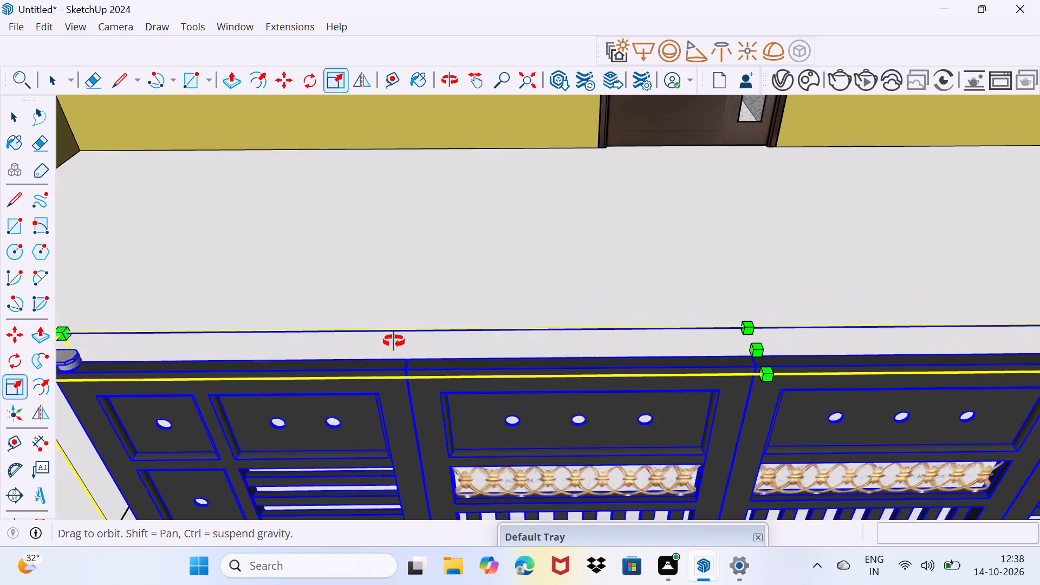
pyautogui.moveTo(394, 341); pyautogui.dragTo(443, 312, button='middle')
pyautogui.scroll(-1, 676, 318)
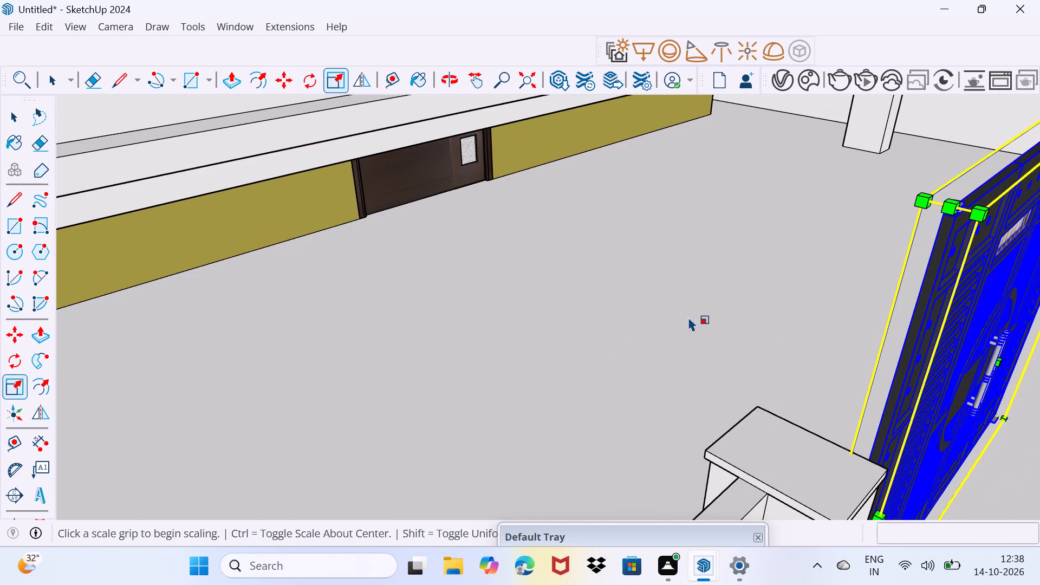
pyautogui.moveTo(950, 204); pyautogui.dragTo(947, 212)
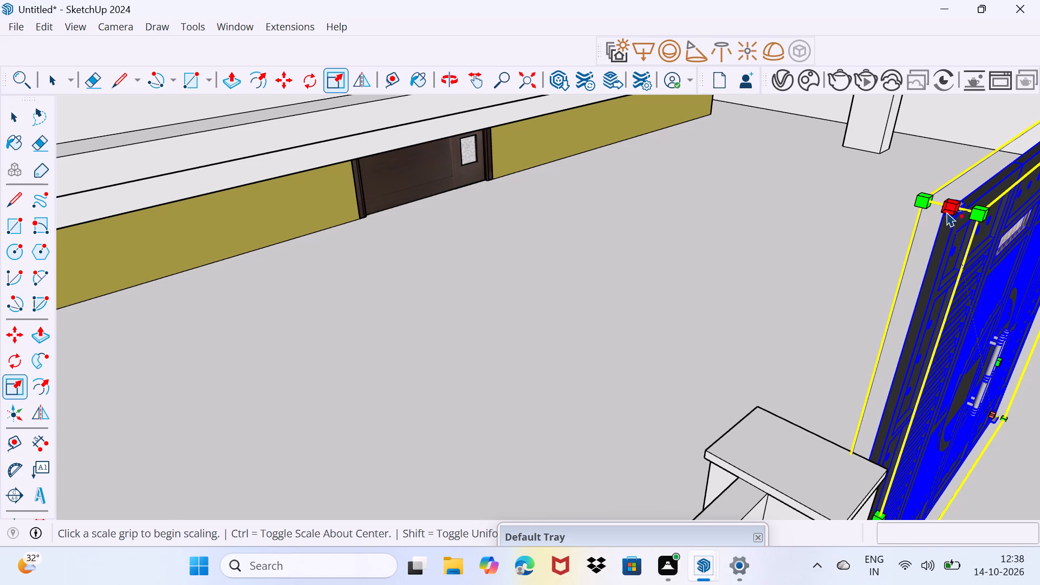
pyautogui.moveTo(947, 212); pyautogui.dragTo(870, 453)
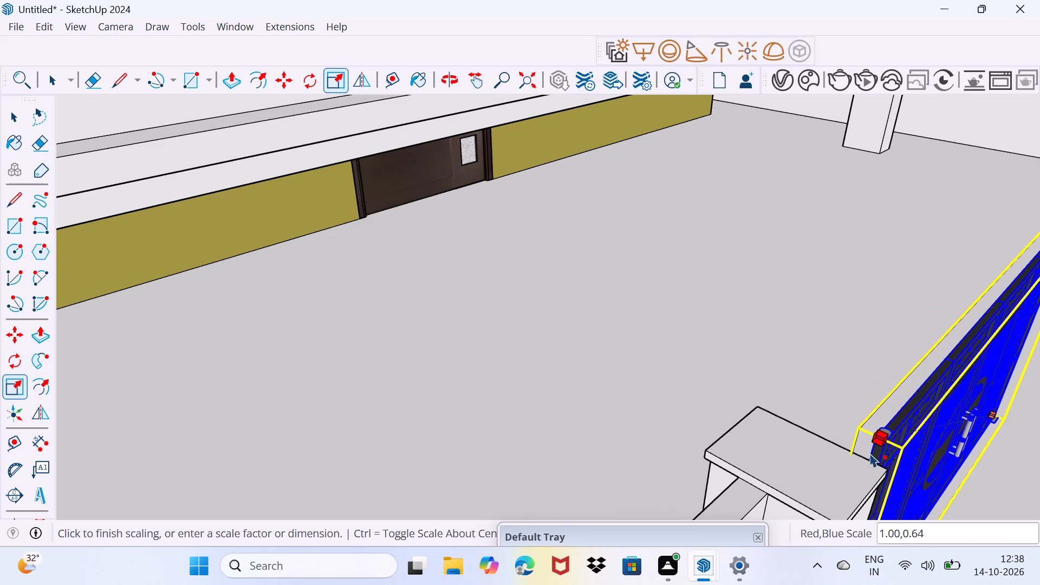
pyautogui.moveTo(870, 453); pyautogui.dragTo(870, 459)
pyautogui.press('space')
pyautogui.moveTo(840, 483); pyautogui.dragTo(841, 461)
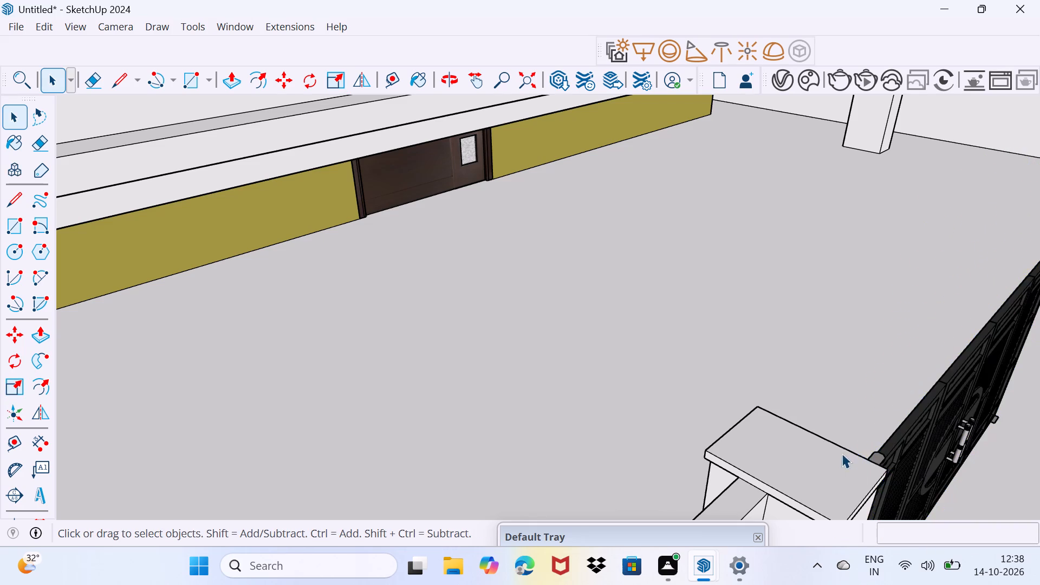
# Scale the gate's width by about 2.73 so it spans the driveway opening to the far pier.
pyautogui.moveTo(840, 456); pyautogui.dragTo(635, 360, button='middle')
pyautogui.scroll(-12, 635, 360)
pyautogui.scroll(1, 700, 424)
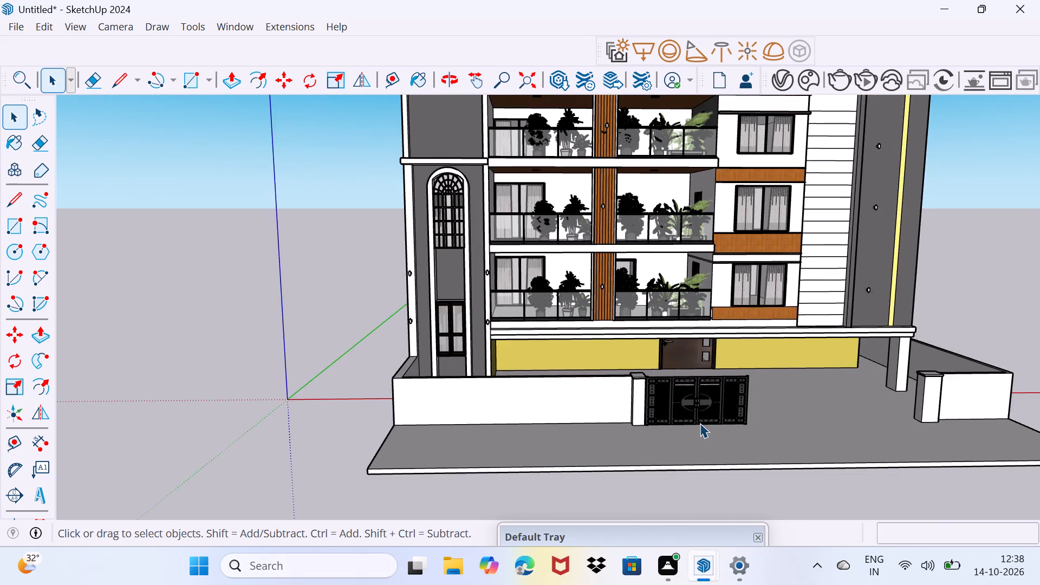
pyautogui.scroll(3, 700, 423)
pyautogui.click(712, 411)
pyautogui.scroll(4, 739, 407)
pyautogui.moveTo(778, 413); pyautogui.dragTo(413, 419, button='middle')
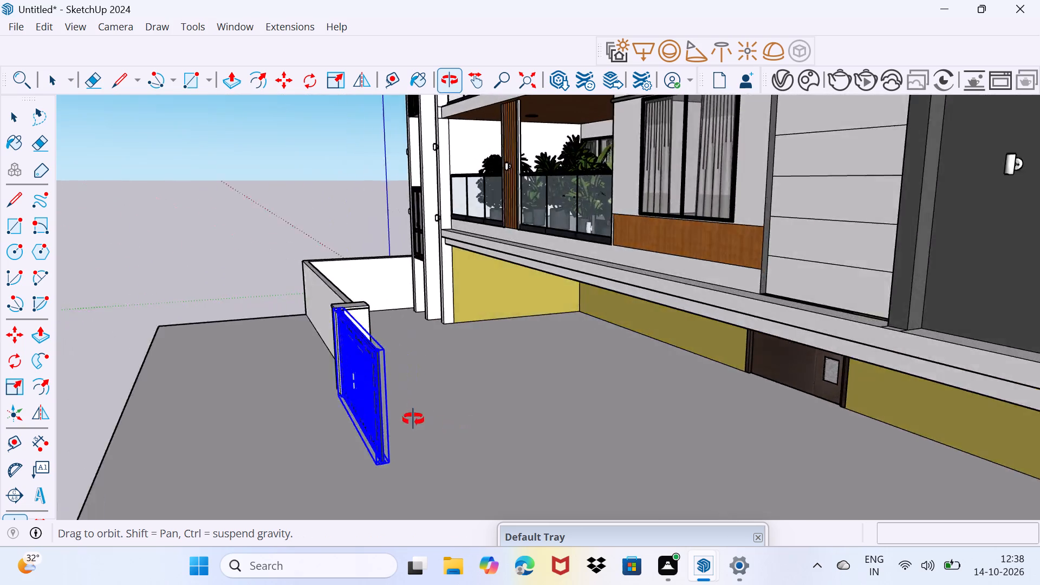
pyautogui.moveTo(413, 419); pyautogui.dragTo(395, 417, button='middle')
pyautogui.scroll(4, 276, 396)
pyautogui.press('s')
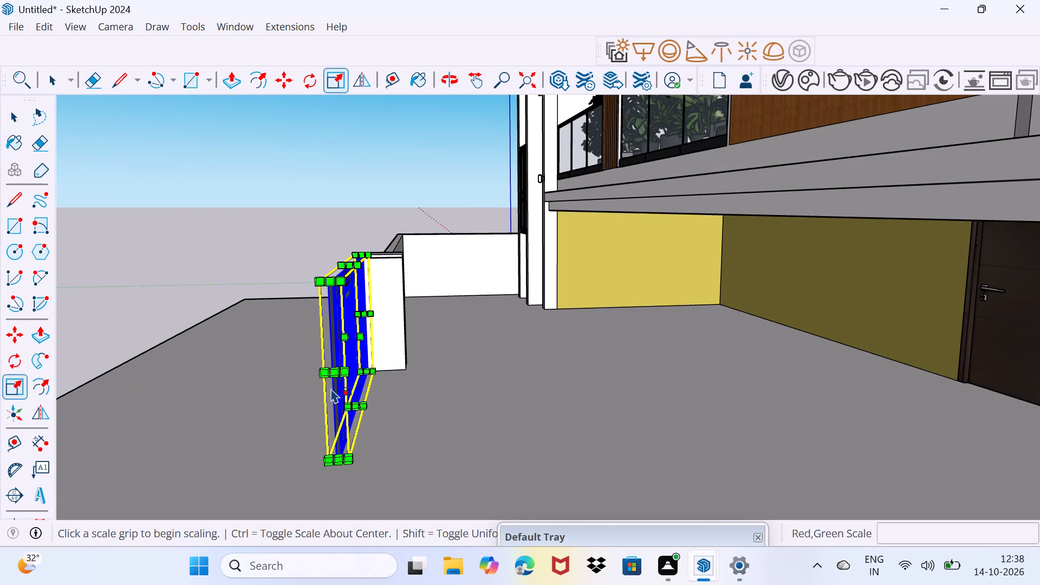
pyautogui.scroll(6, 340, 380)
pyautogui.click(336, 368)
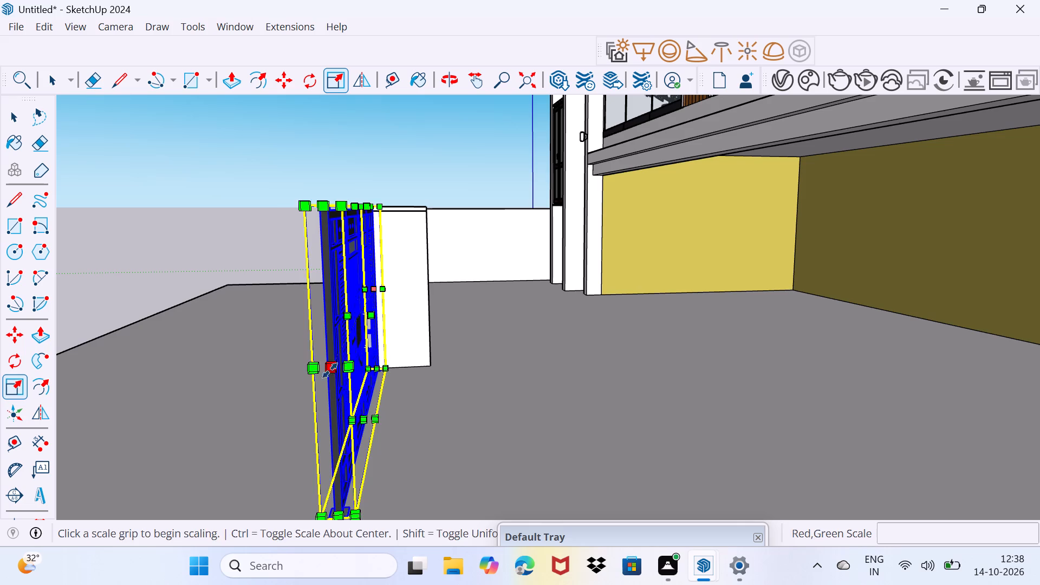
pyautogui.scroll(-12, 291, 398)
pyautogui.moveTo(289, 400); pyautogui.dragTo(326, 352, button='middle')
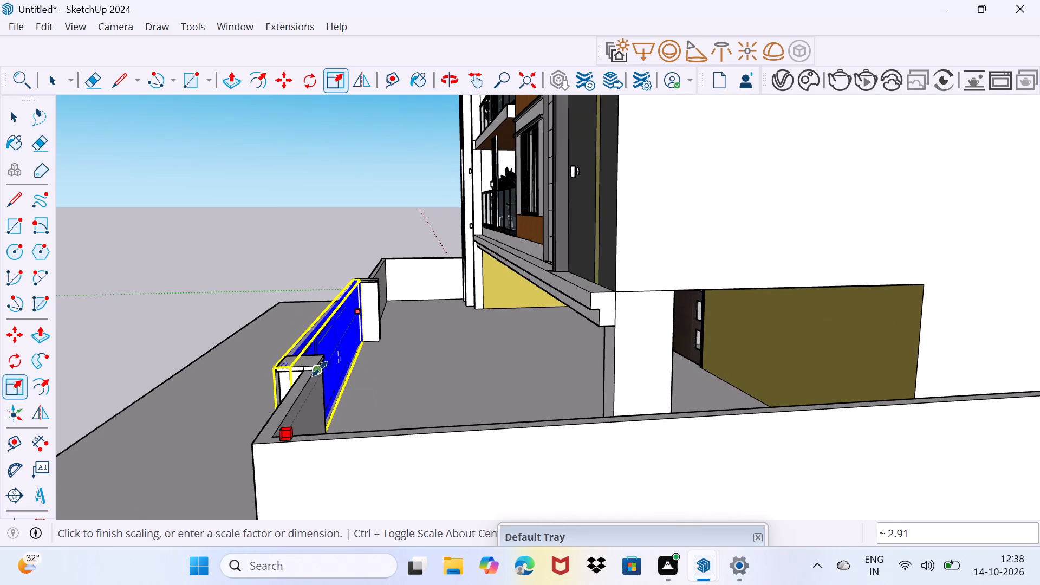
pyautogui.scroll(11, 319, 368)
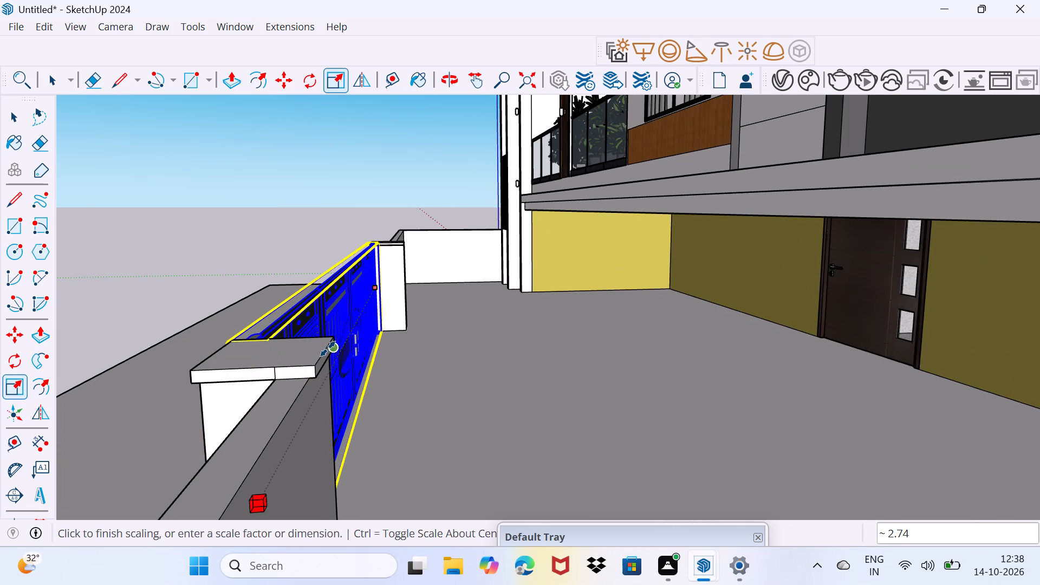
pyautogui.click(334, 342)
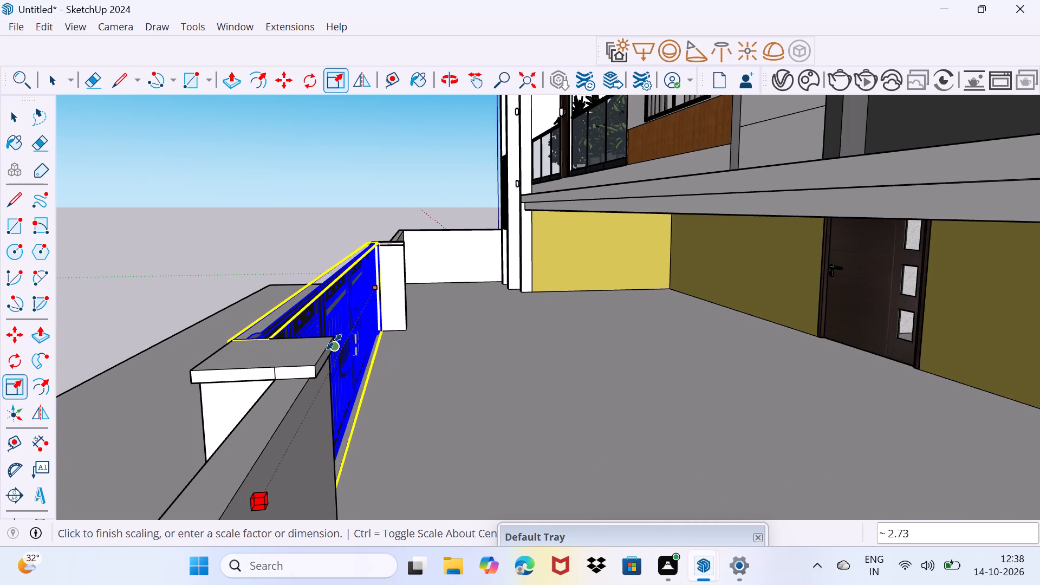
pyautogui.press('space')
pyautogui.moveTo(386, 422); pyautogui.dragTo(437, 396)
pyautogui.moveTo(283, 391); pyautogui.dragTo(458, 403, button='middle')
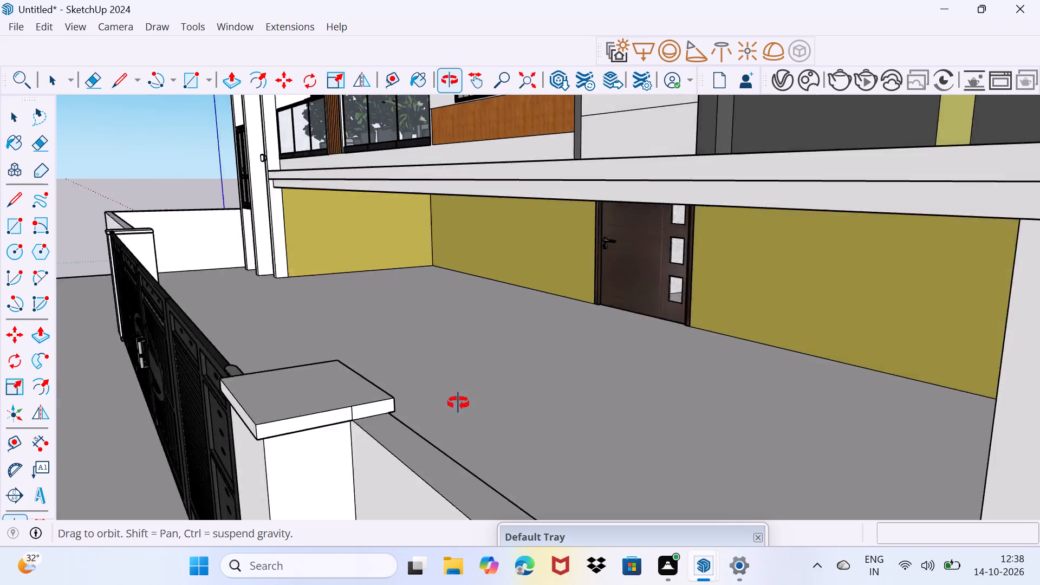
pyautogui.moveTo(458, 403); pyautogui.dragTo(691, 348, button='middle')
pyautogui.scroll(-3, 600, 380)
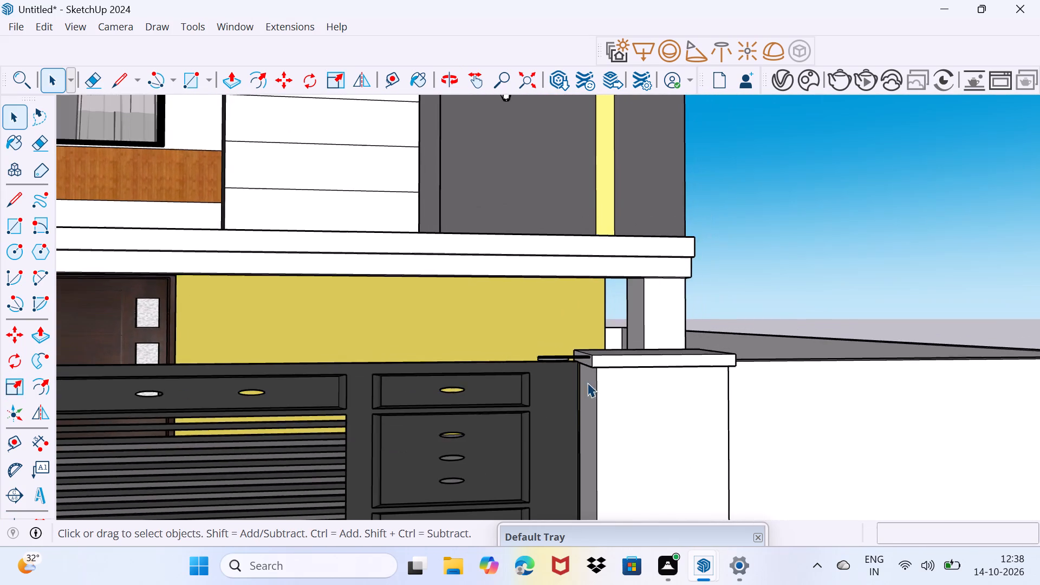
# Scale the gate's width by about 1.01 so its end closes the gap to the shorter wall's pier.
pyautogui.scroll(-4, 587, 382)
pyautogui.moveTo(553, 451); pyautogui.dragTo(570, 314, button='middle')
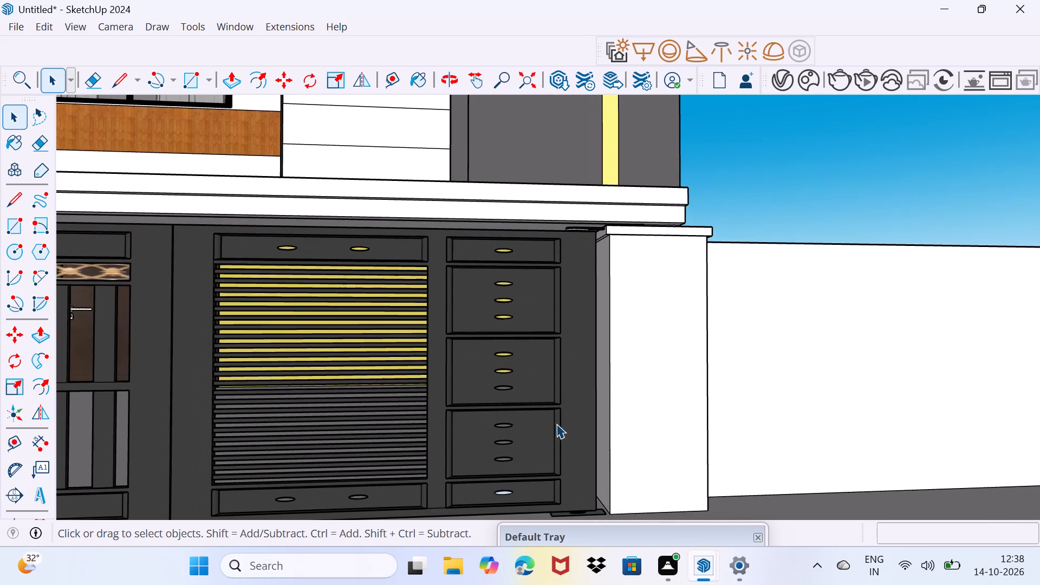
pyautogui.scroll(3, 556, 427)
pyautogui.click(556, 417)
pyautogui.press('s')
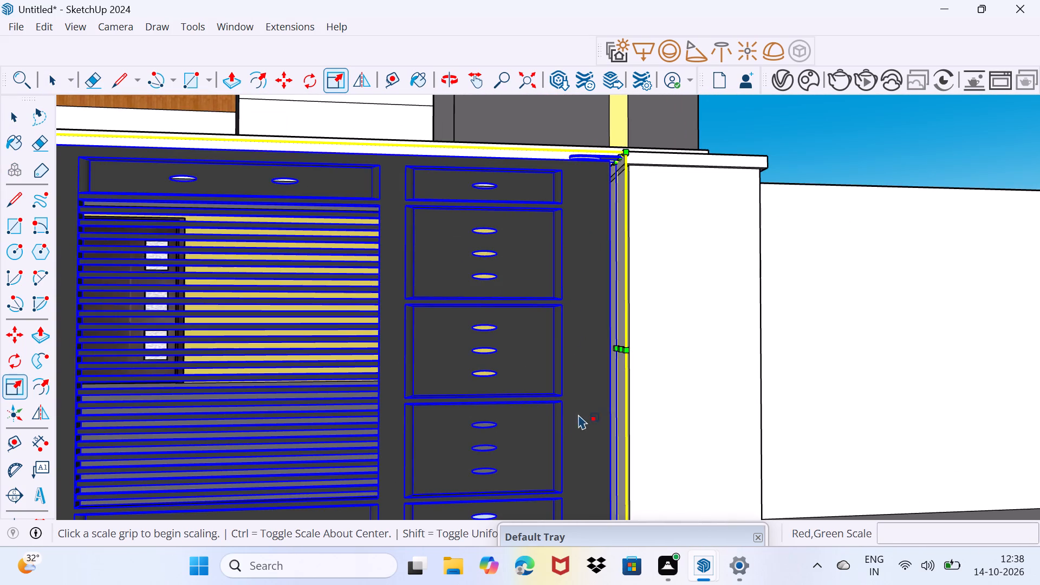
pyautogui.scroll(6, 609, 368)
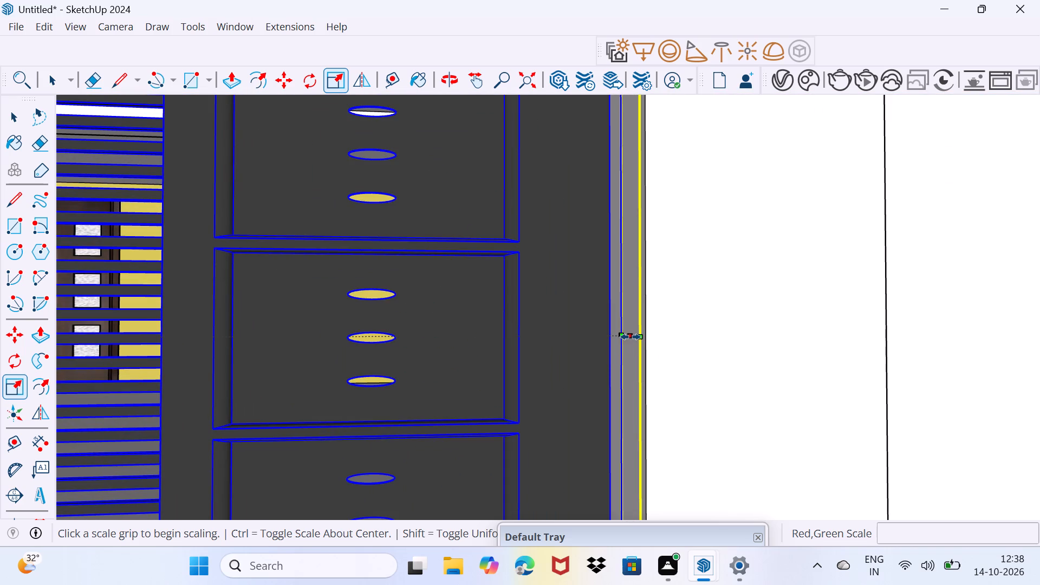
pyautogui.click(630, 337)
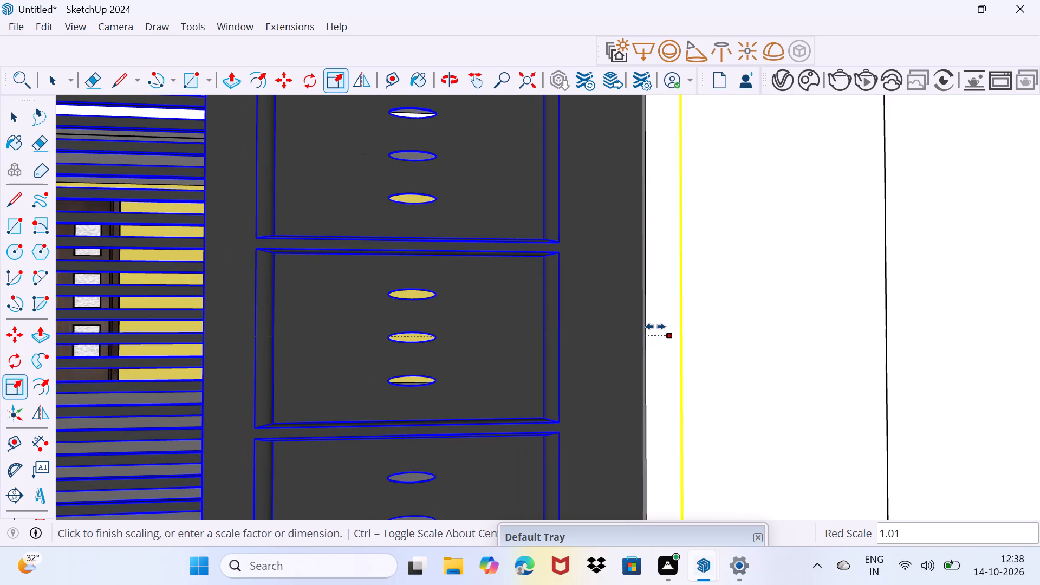
pyautogui.click(655, 327)
pyautogui.press('space')
pyautogui.moveTo(665, 365); pyautogui.dragTo(675, 330)
# Examine how the gate fits between the two piers against the whole front of the house.
pyautogui.scroll(-4, 694, 331)
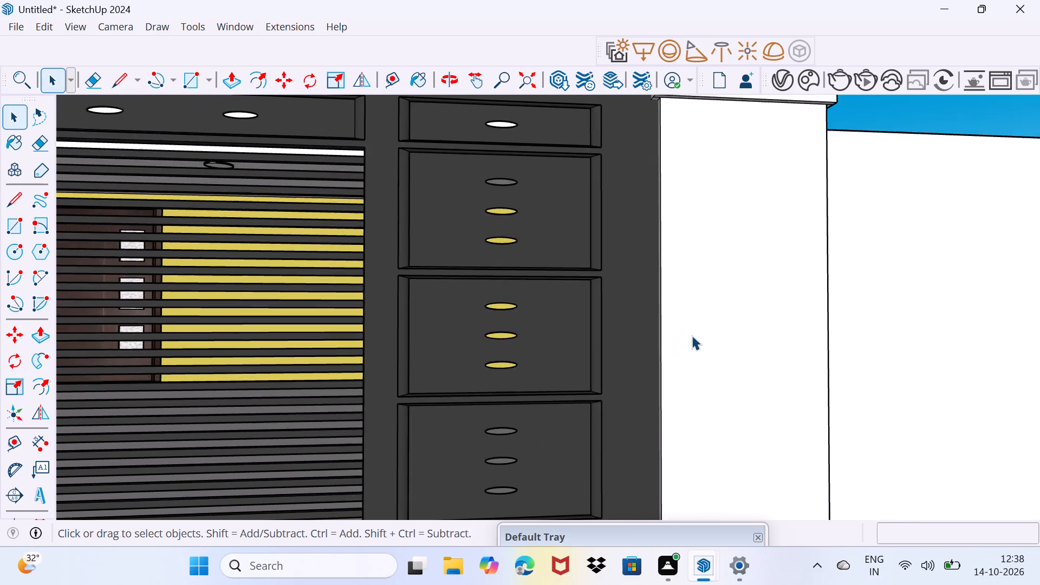
pyautogui.scroll(-20, 692, 335)
pyautogui.scroll(-3, 692, 335)
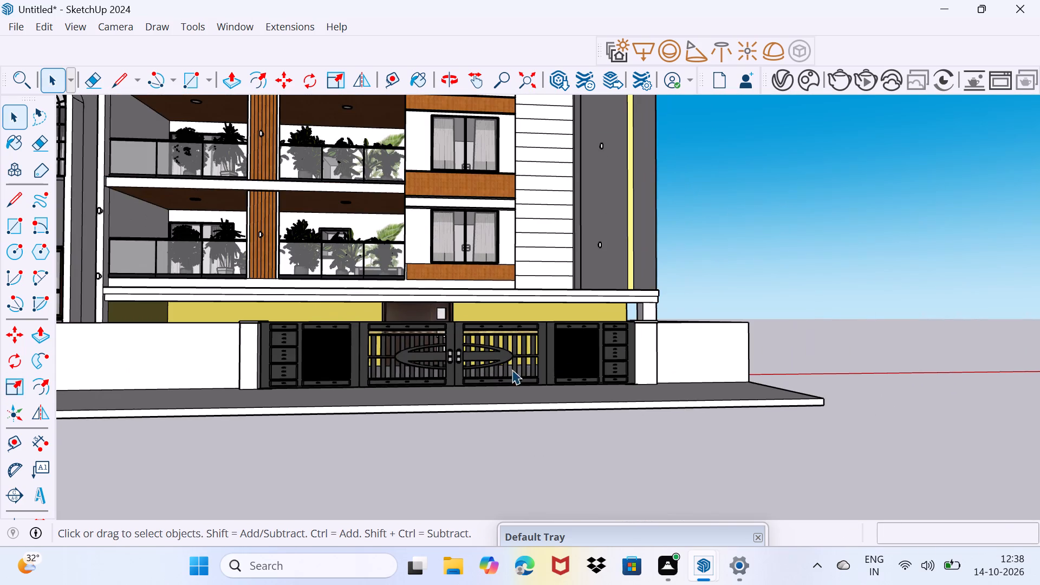
pyautogui.moveTo(500, 366); pyautogui.dragTo(537, 375, button='middle')
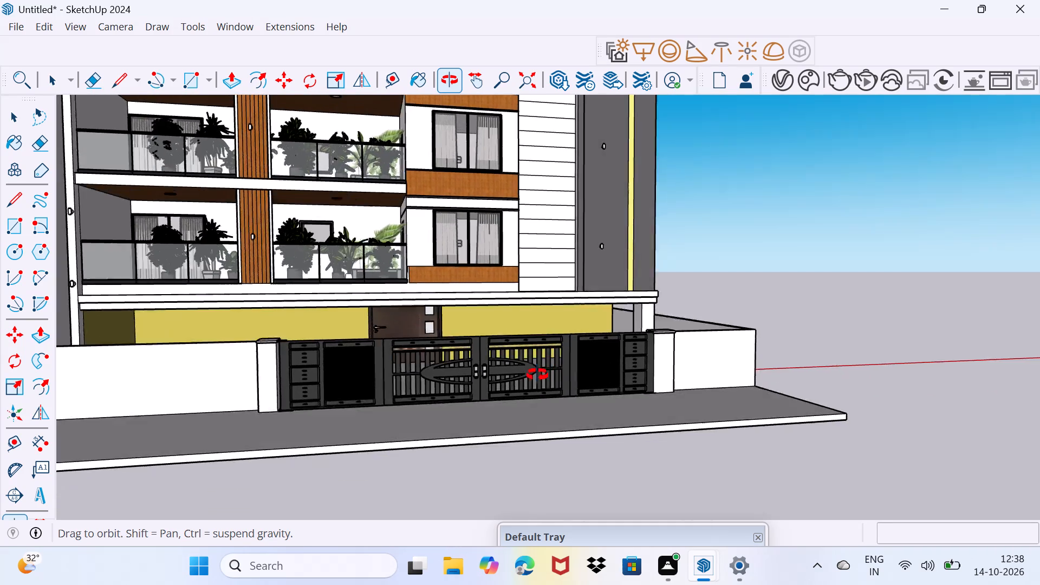
pyautogui.moveTo(537, 375); pyautogui.dragTo(487, 366, button='middle')
pyautogui.scroll(-3, 487, 366)
pyautogui.moveTo(421, 361); pyautogui.dragTo(421, 364, button='middle')
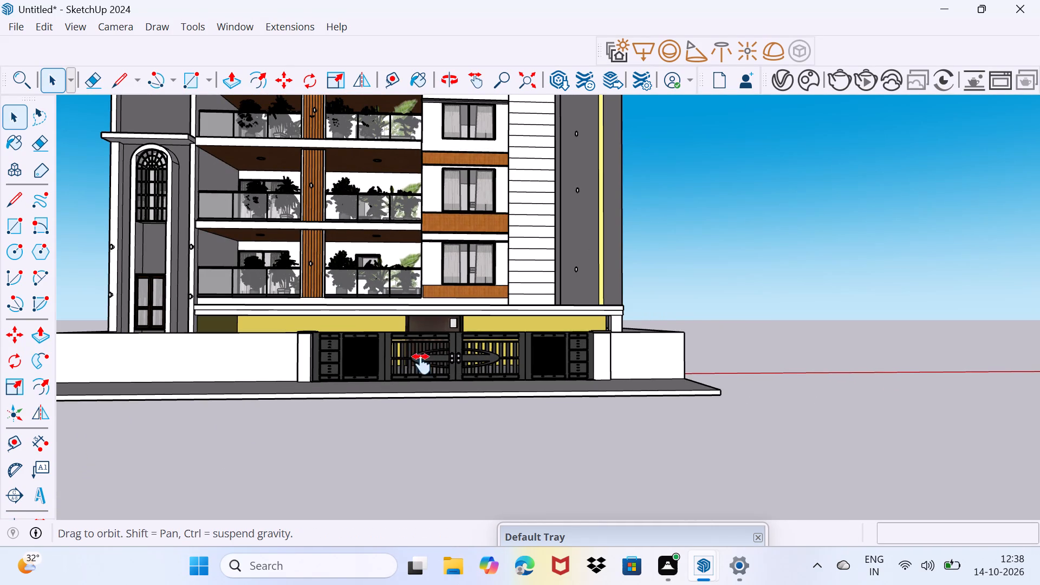
pyautogui.moveTo(421, 364); pyautogui.dragTo(580, 402, button='middle')
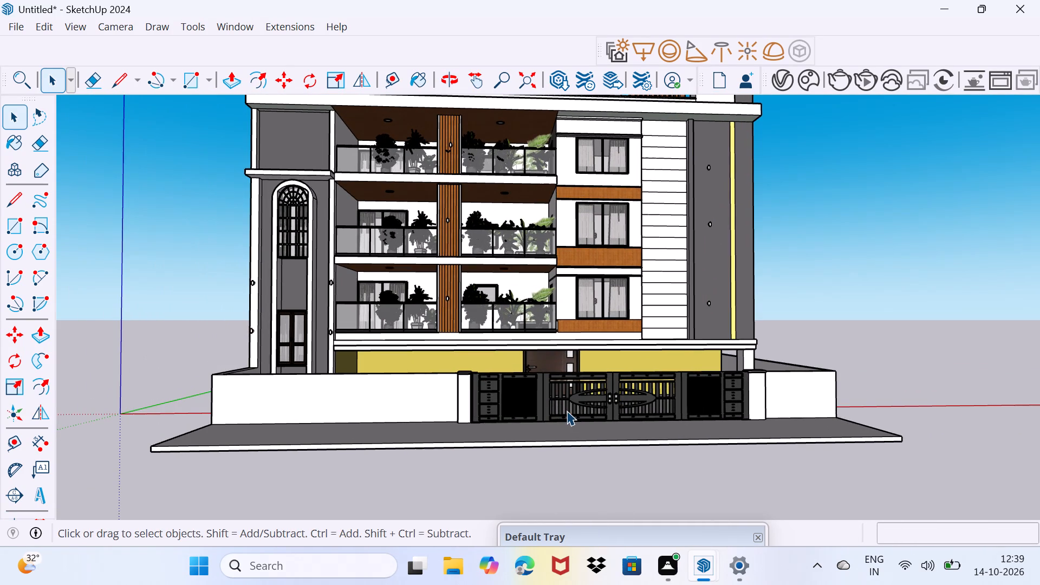
pyautogui.scroll(2, 281, 396)
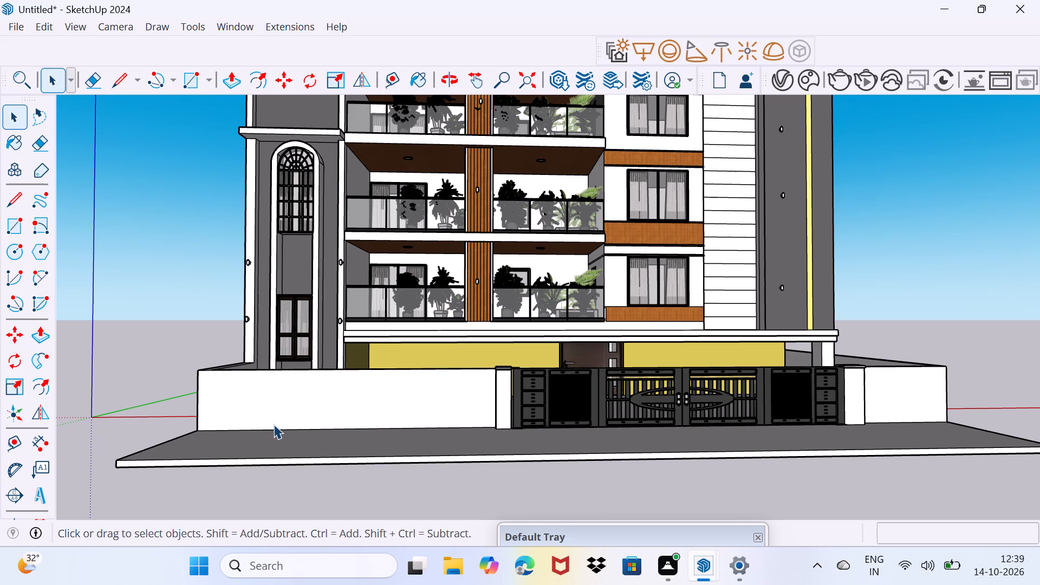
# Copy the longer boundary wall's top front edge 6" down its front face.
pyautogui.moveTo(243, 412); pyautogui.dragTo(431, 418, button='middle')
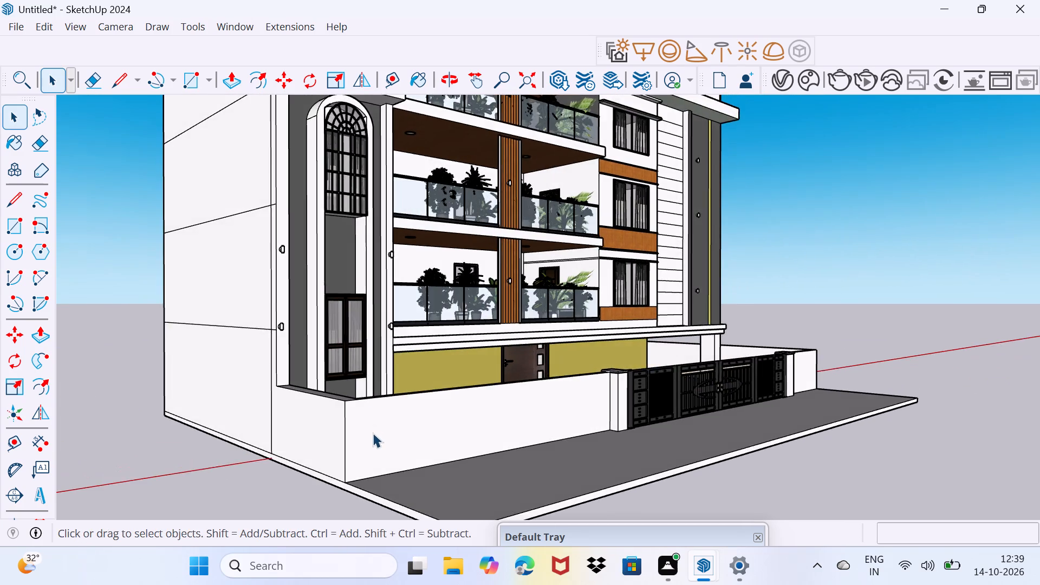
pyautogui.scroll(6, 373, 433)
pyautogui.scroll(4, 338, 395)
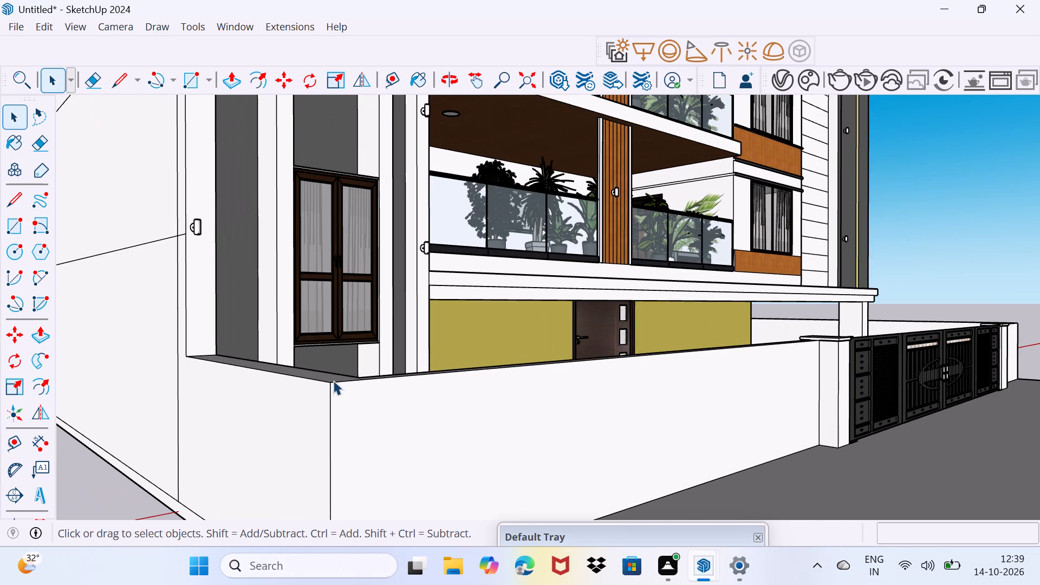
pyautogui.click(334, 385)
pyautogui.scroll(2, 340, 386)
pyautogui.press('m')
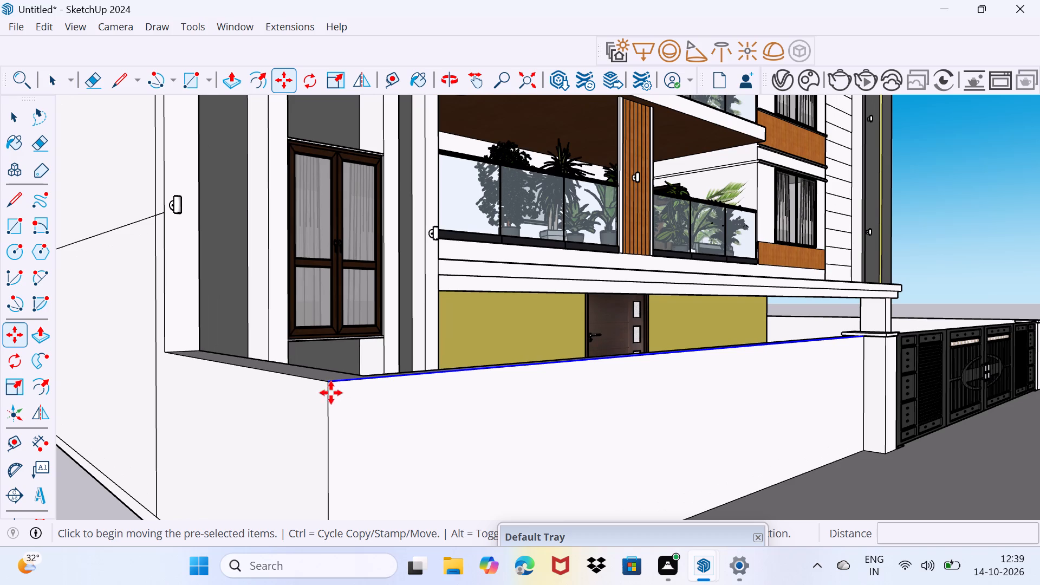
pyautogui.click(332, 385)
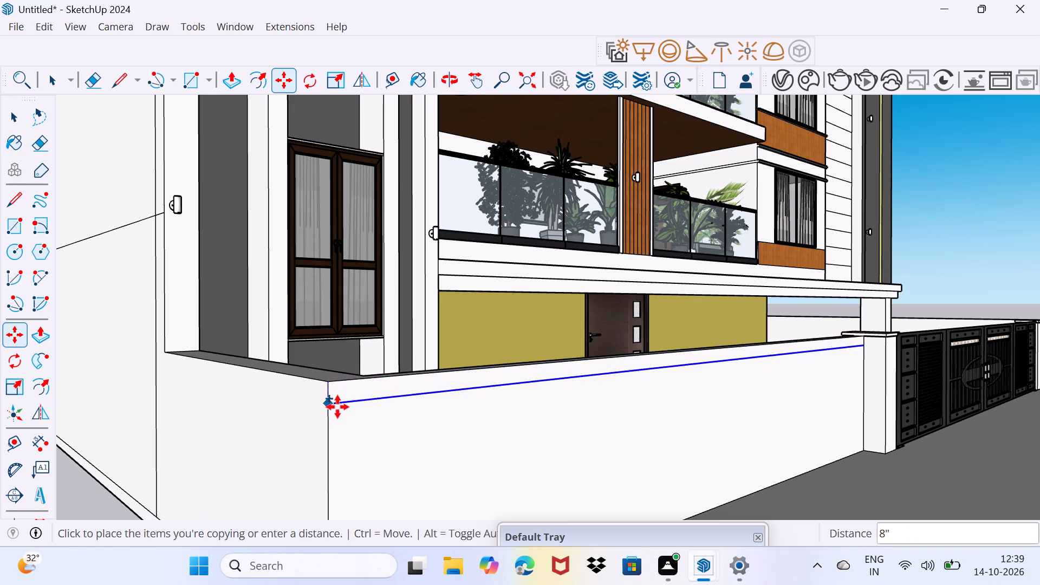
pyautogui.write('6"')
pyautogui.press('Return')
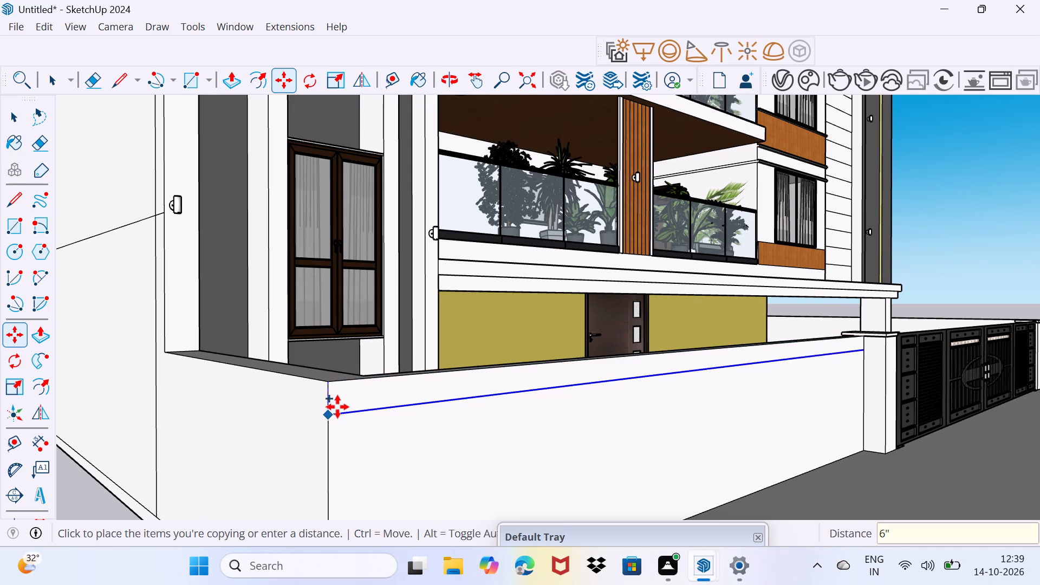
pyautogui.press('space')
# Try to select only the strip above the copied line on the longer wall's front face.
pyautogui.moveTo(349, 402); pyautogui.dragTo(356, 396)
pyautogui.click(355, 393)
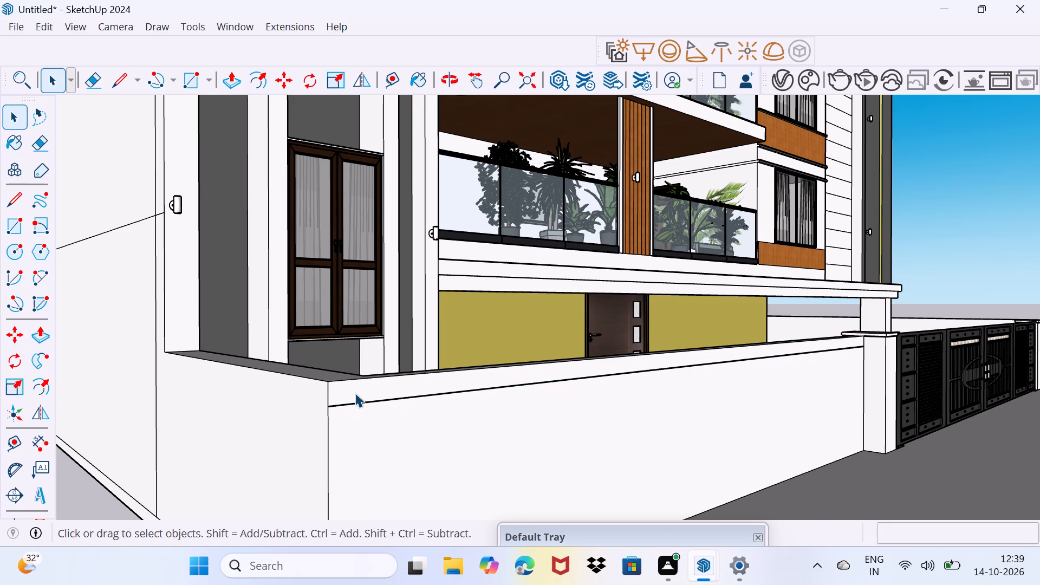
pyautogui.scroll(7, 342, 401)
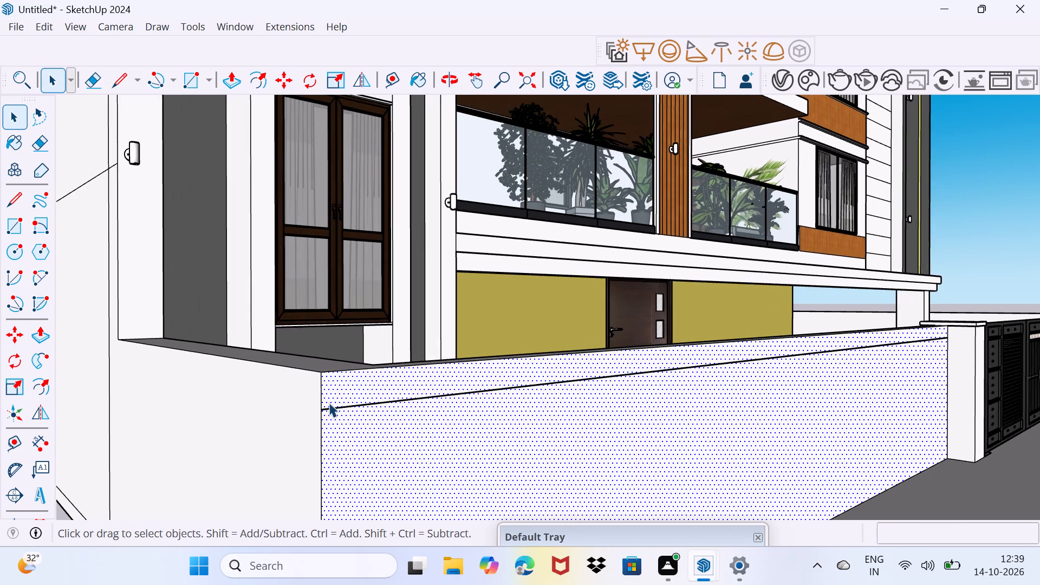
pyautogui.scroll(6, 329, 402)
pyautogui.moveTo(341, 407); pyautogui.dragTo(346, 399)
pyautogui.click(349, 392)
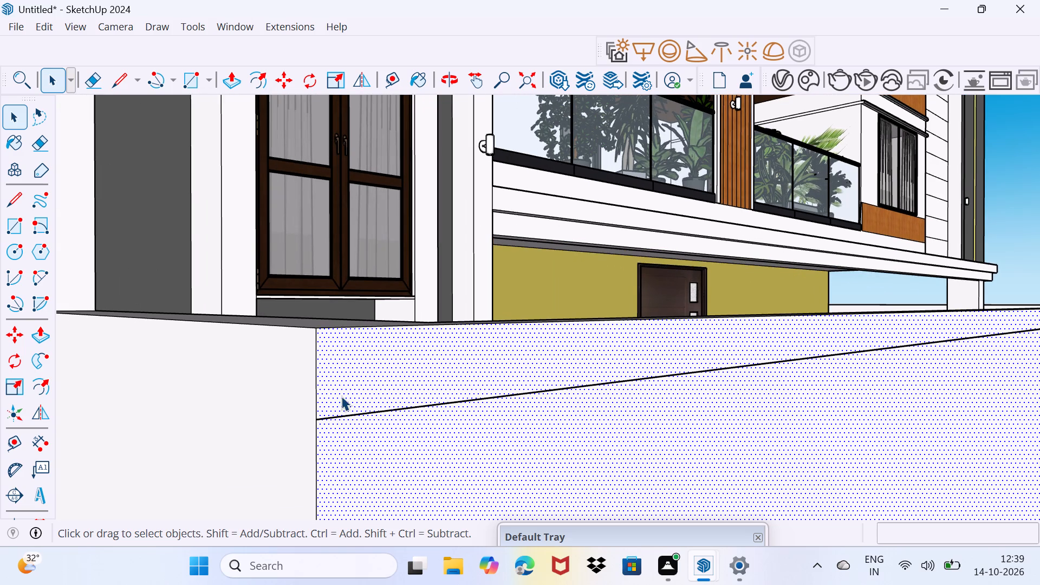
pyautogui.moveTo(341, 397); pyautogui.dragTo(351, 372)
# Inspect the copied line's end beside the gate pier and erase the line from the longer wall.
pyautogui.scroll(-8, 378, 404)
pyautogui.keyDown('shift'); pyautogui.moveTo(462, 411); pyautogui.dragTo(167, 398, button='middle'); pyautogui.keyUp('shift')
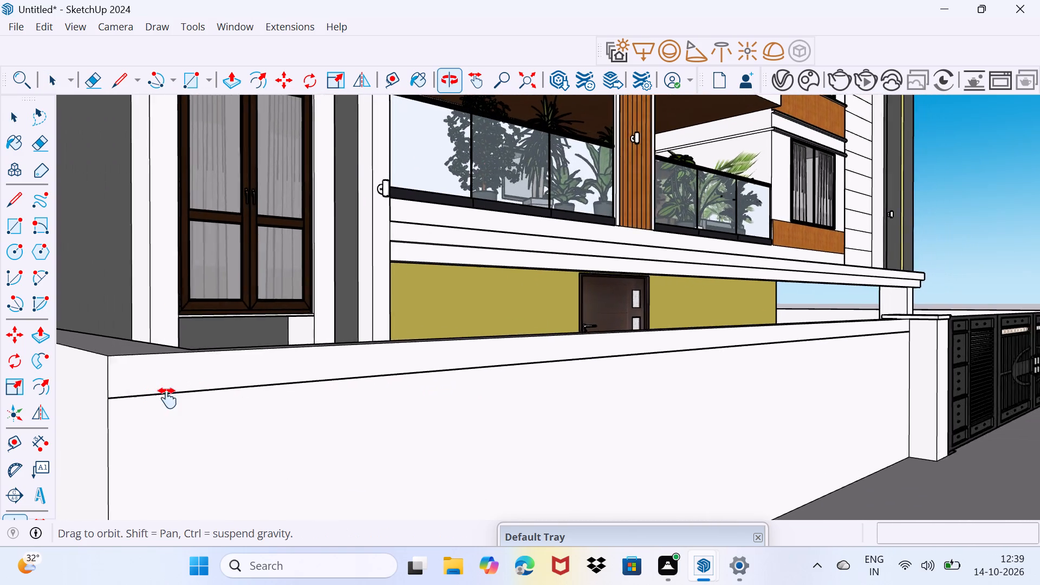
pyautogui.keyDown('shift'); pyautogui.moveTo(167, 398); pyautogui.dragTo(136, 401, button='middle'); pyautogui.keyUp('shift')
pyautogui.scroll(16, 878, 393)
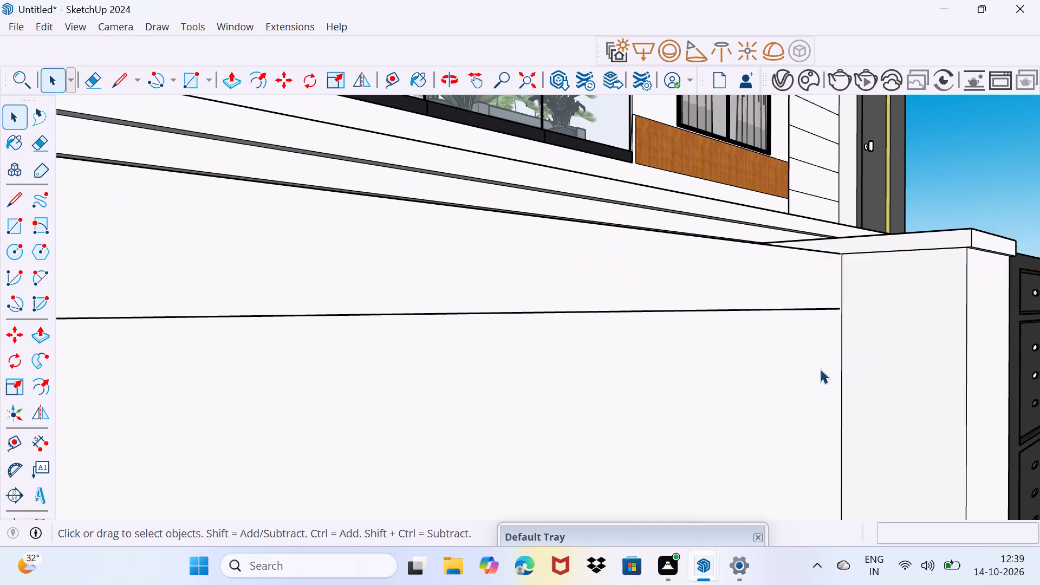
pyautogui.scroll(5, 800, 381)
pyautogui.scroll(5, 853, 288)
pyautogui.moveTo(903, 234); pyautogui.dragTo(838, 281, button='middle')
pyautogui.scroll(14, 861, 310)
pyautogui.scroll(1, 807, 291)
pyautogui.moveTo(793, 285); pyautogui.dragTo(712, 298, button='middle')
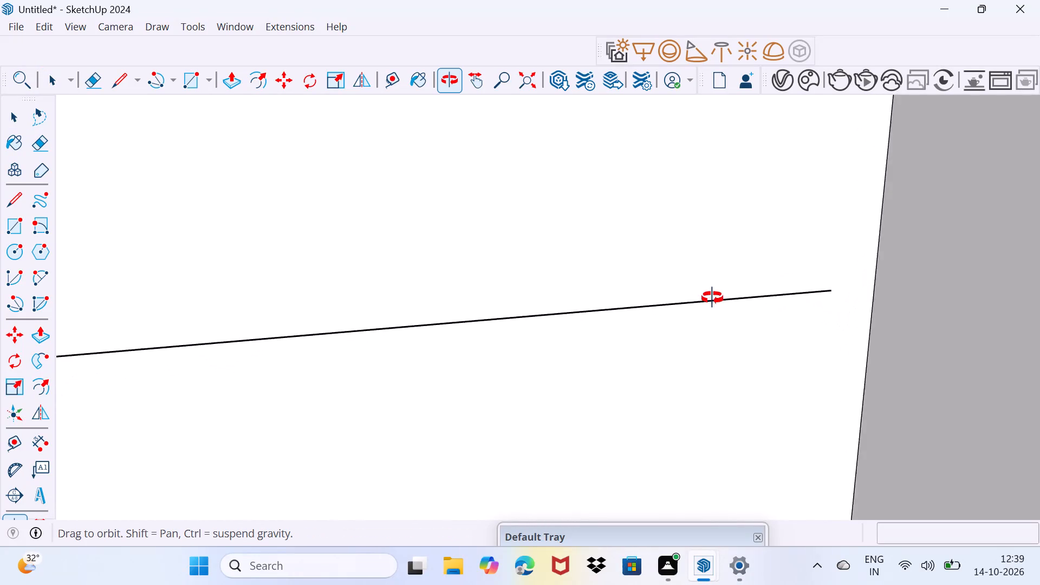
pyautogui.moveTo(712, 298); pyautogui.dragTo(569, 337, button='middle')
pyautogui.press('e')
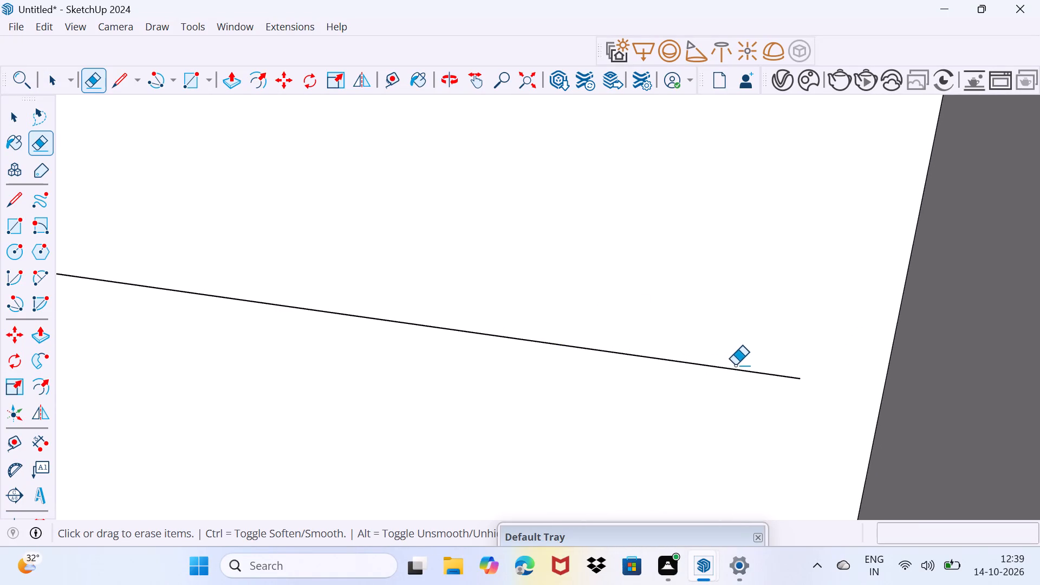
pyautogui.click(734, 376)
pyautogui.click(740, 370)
# Draw a line about 27' 3 11/16" long across the longer wall's front face, from the pier edge just below its cap to the outer corner.
pyautogui.scroll(-4, 759, 367)
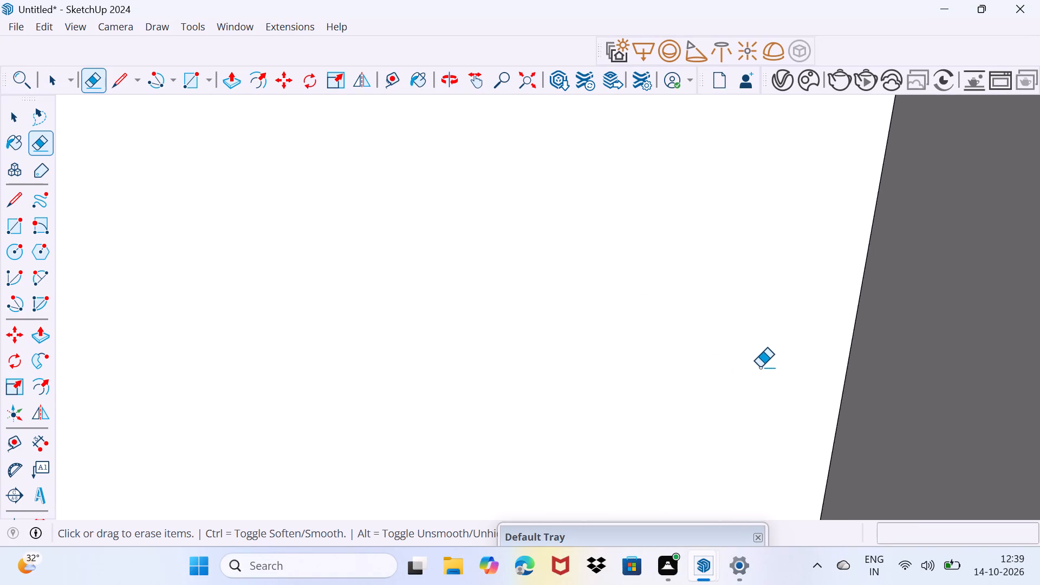
pyautogui.press('l')
pyautogui.scroll(-14, 861, 277)
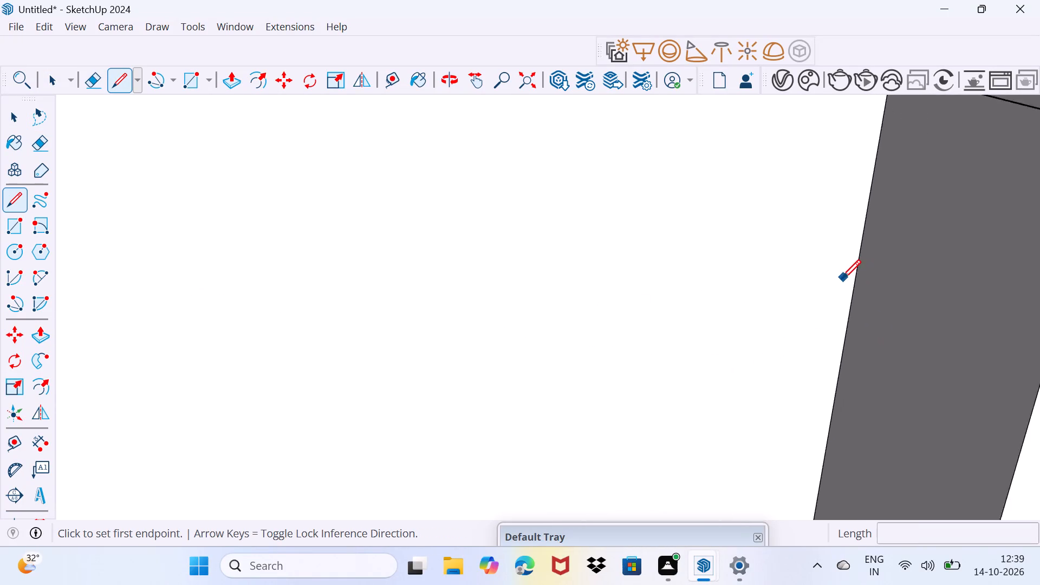
pyautogui.scroll(-7, 842, 278)
pyautogui.moveTo(837, 274); pyautogui.dragTo(901, 253, button='middle')
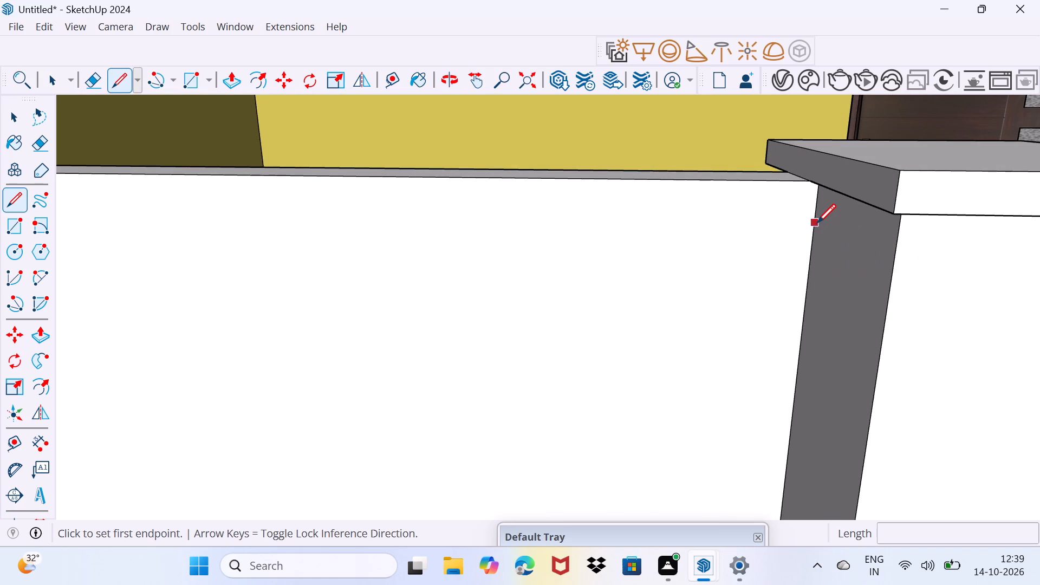
pyautogui.click(817, 216)
pyautogui.scroll(-5, 657, 239)
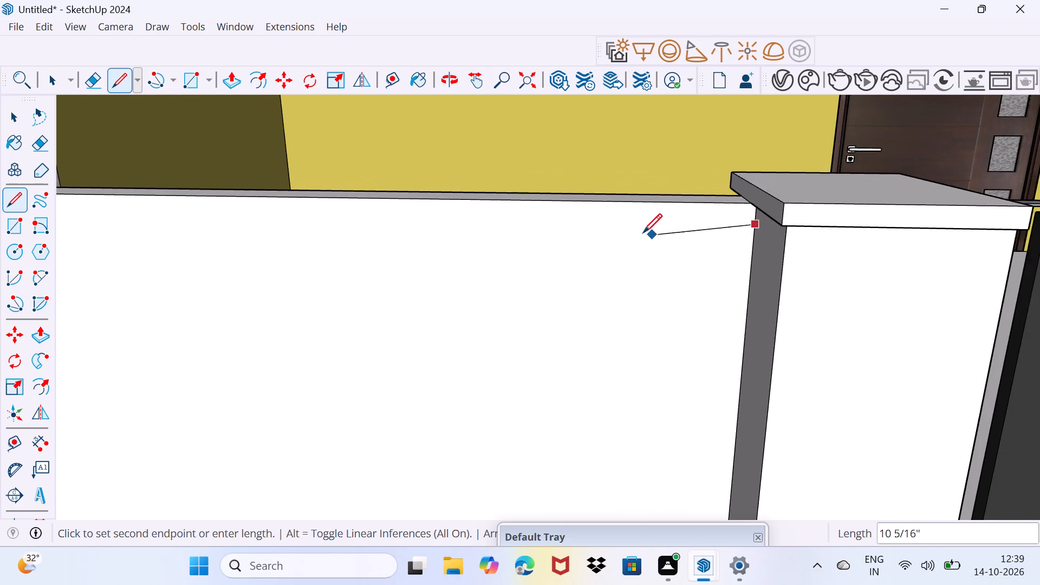
pyautogui.scroll(-4, 643, 232)
pyautogui.moveTo(608, 242); pyautogui.dragTo(898, 229, button='middle')
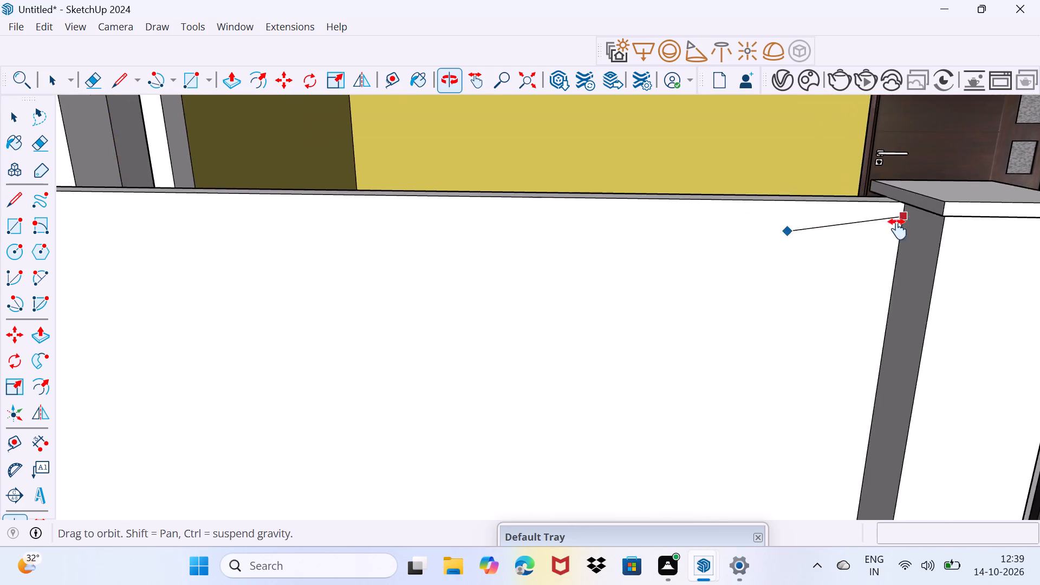
pyautogui.moveTo(898, 229); pyautogui.dragTo(1039, 228, button='middle')
pyautogui.keyDown('shift'); pyautogui.moveTo(348, 236); pyautogui.dragTo(920, 229, button='middle'); pyautogui.keyUp('shift')
pyautogui.scroll(-4, 618, 244)
pyautogui.moveTo(473, 212); pyautogui.dragTo(892, 200, button='middle')
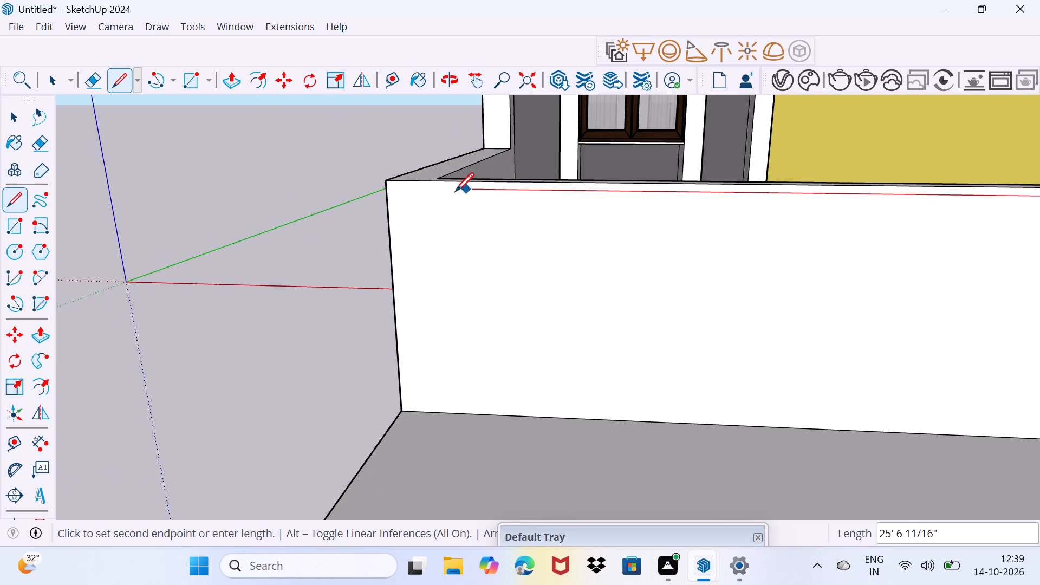
pyautogui.click(390, 191)
pyautogui.scroll(4, 437, 190)
pyautogui.press('space')
# Push/Pull the narrow strip along the top of the longer wall's front face outward by 0.5".
pyautogui.scroll(3, 438, 187)
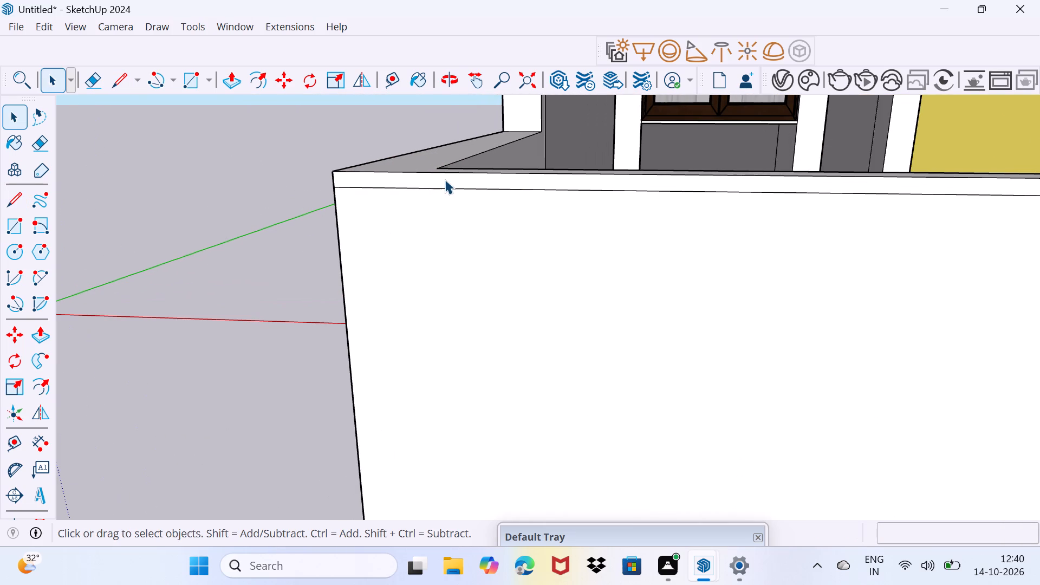
pyautogui.click(445, 179)
pyautogui.press('p')
pyautogui.click(445, 179)
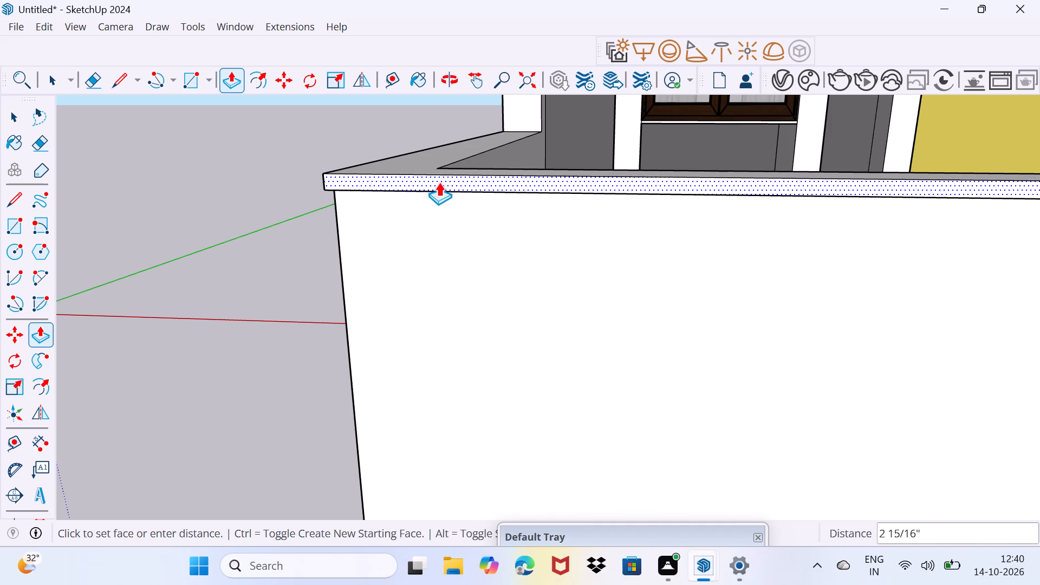
pyautogui.write('0.5"')
pyautogui.press('Return')
pyautogui.moveTo(417, 218); pyautogui.dragTo(610, 166, button='middle')
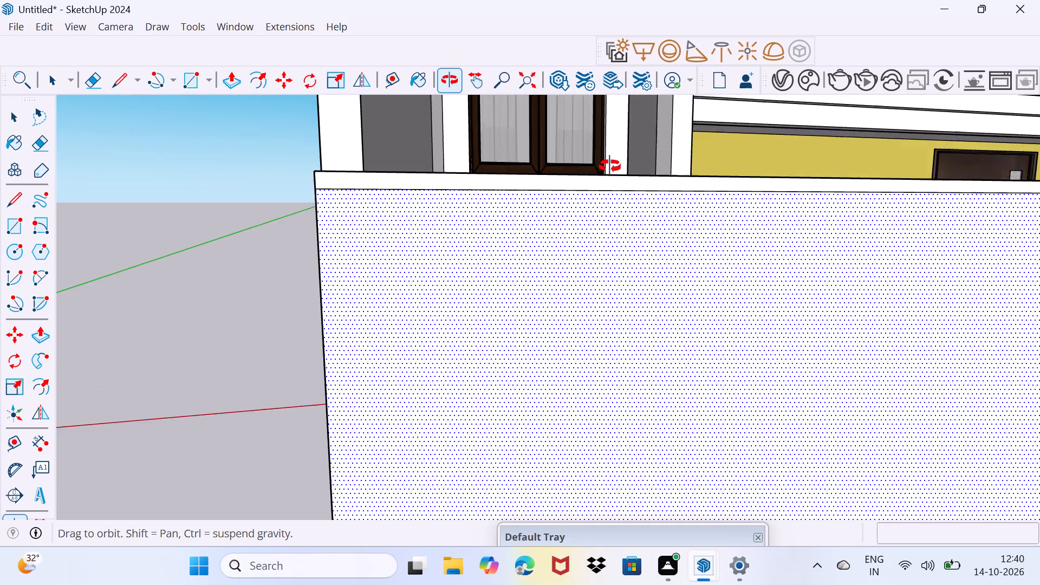
pyautogui.moveTo(610, 166); pyautogui.dragTo(727, 164, button='middle')
pyautogui.press('space')
# Copy the top edge of the shorter wall's front face, beyond the gate's other pier, 0.5" downward.
pyautogui.scroll(-2, 632, 275)
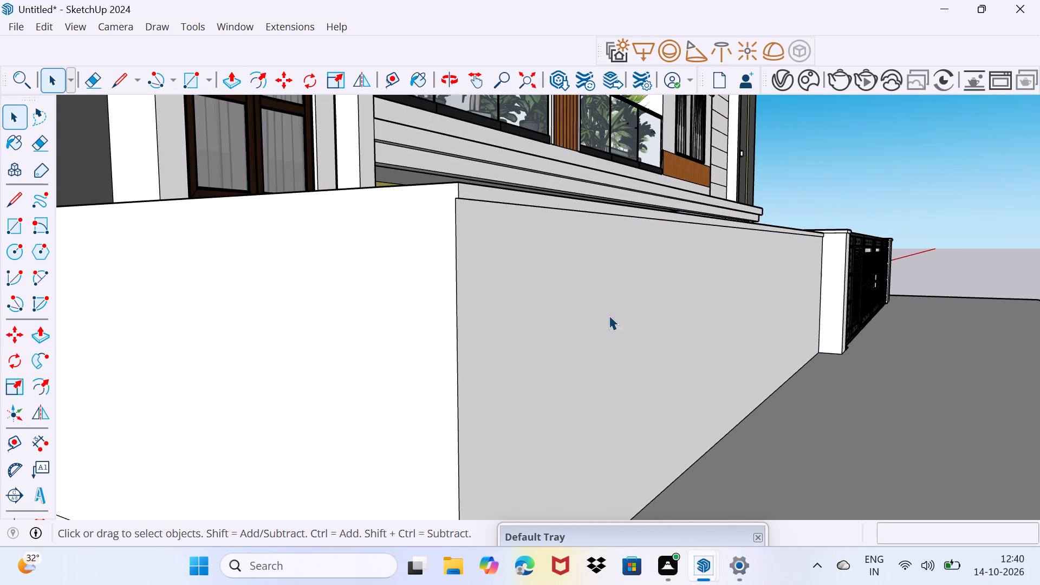
pyautogui.moveTo(712, 271); pyautogui.dragTo(388, 245, button='middle')
pyautogui.scroll(-12, 388, 245)
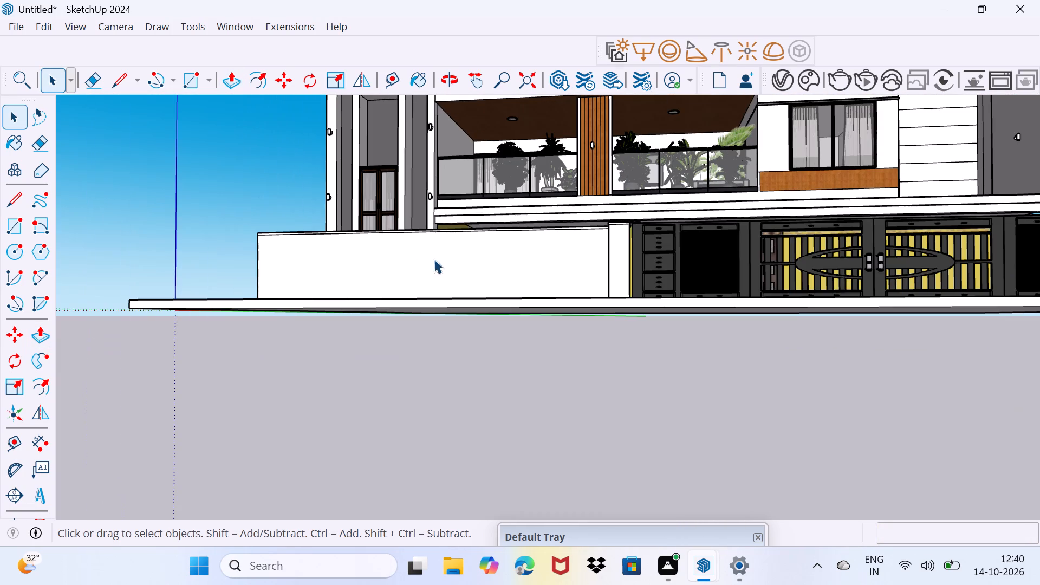
pyautogui.moveTo(988, 274); pyautogui.dragTo(517, 258, button='middle')
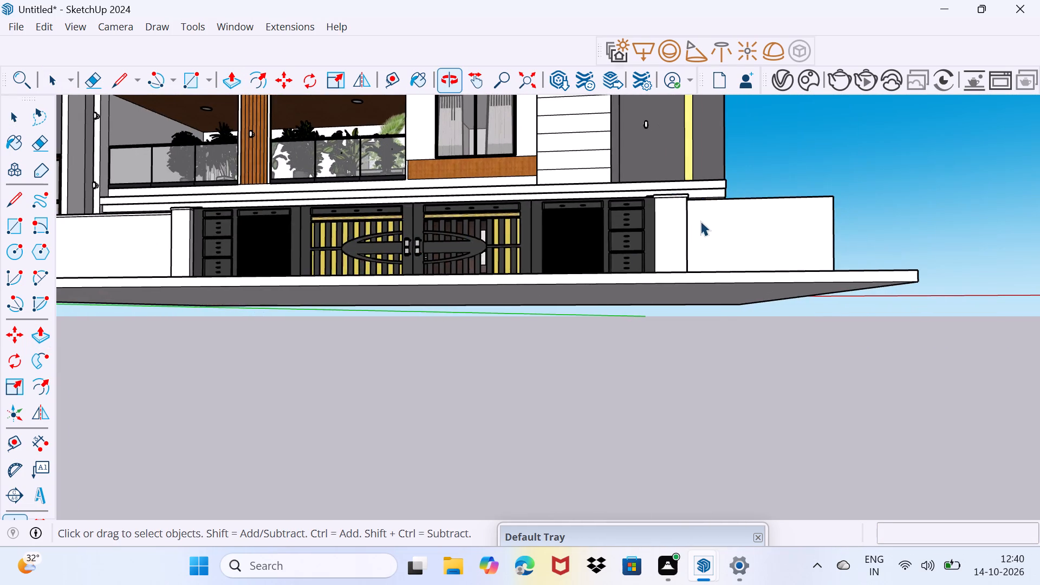
pyautogui.scroll(8, 704, 214)
pyautogui.moveTo(740, 213); pyautogui.dragTo(711, 246, button='middle')
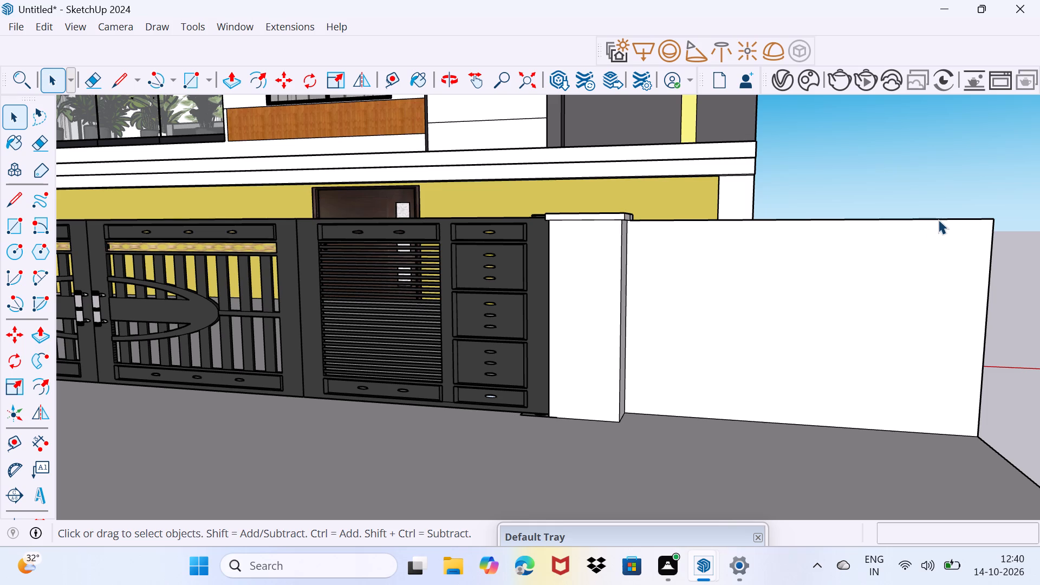
pyautogui.click(939, 219)
pyautogui.scroll(2, 984, 224)
pyautogui.press('m')
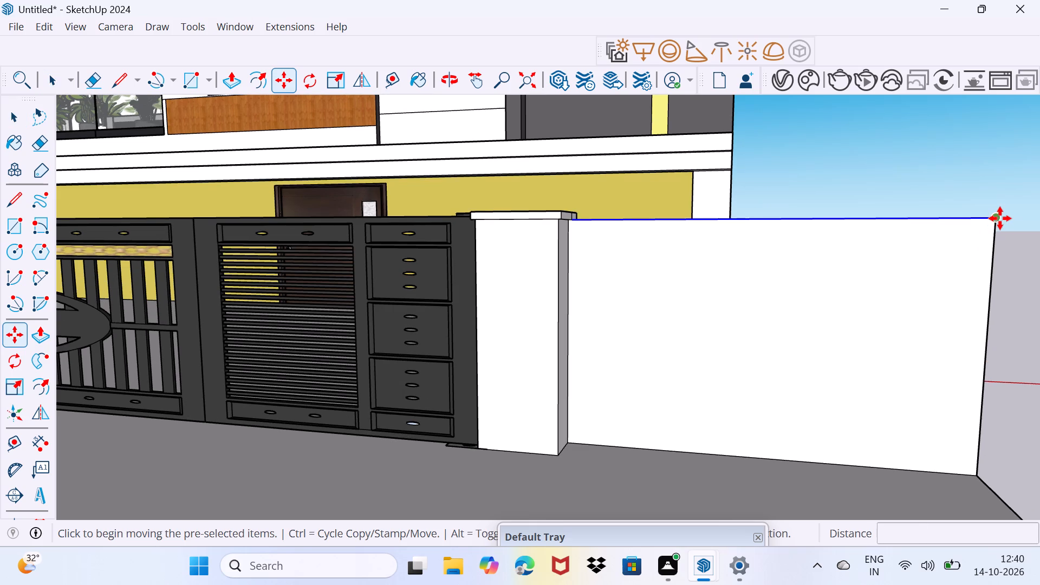
pyautogui.click(1000, 218)
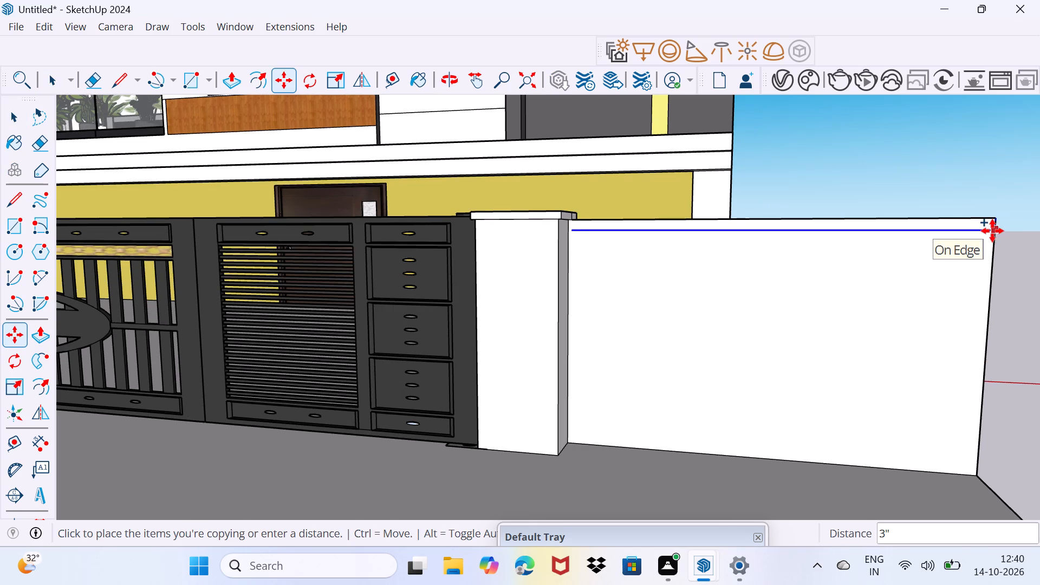
pyautogui.write('0.')
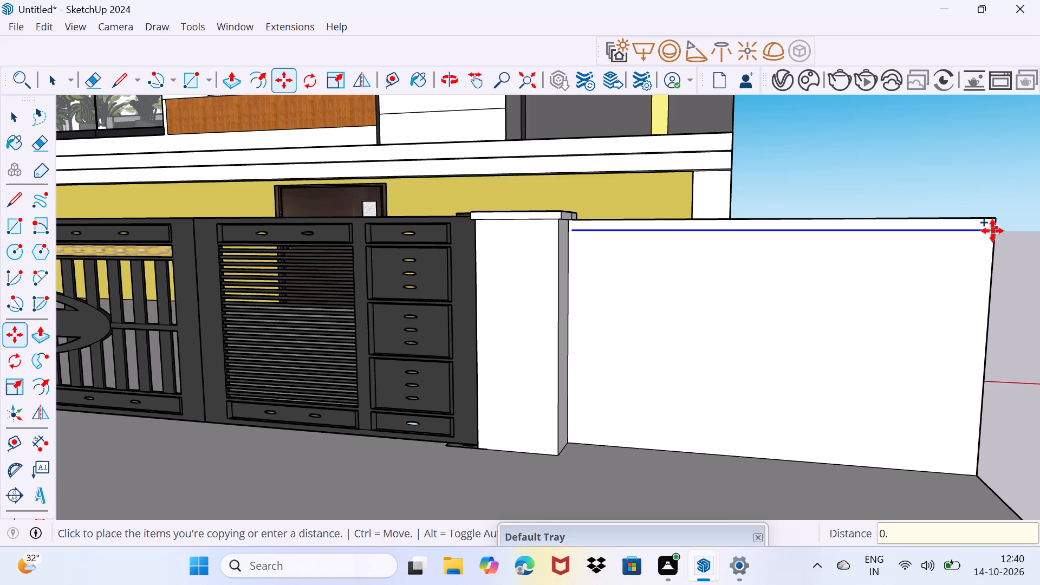
pyautogui.press('5')
pyautogui.hotkey('shift', '"')
pyautogui.press('Return')
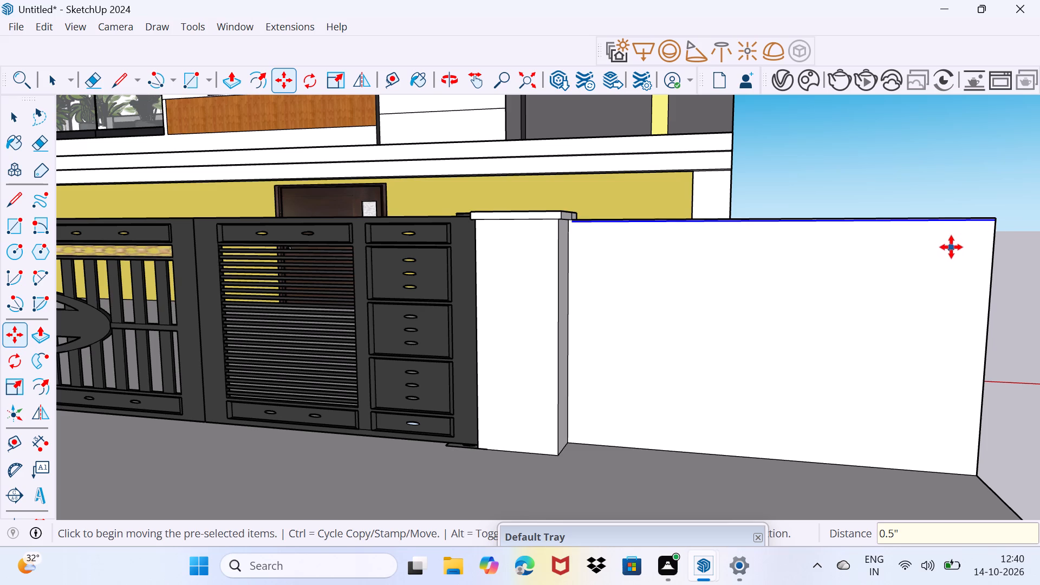
# Move the copied line a further 1/2" down the shorter wall's front face.
pyautogui.scroll(4, 951, 246)
pyautogui.moveTo(953, 239); pyautogui.dragTo(944, 259, button='middle')
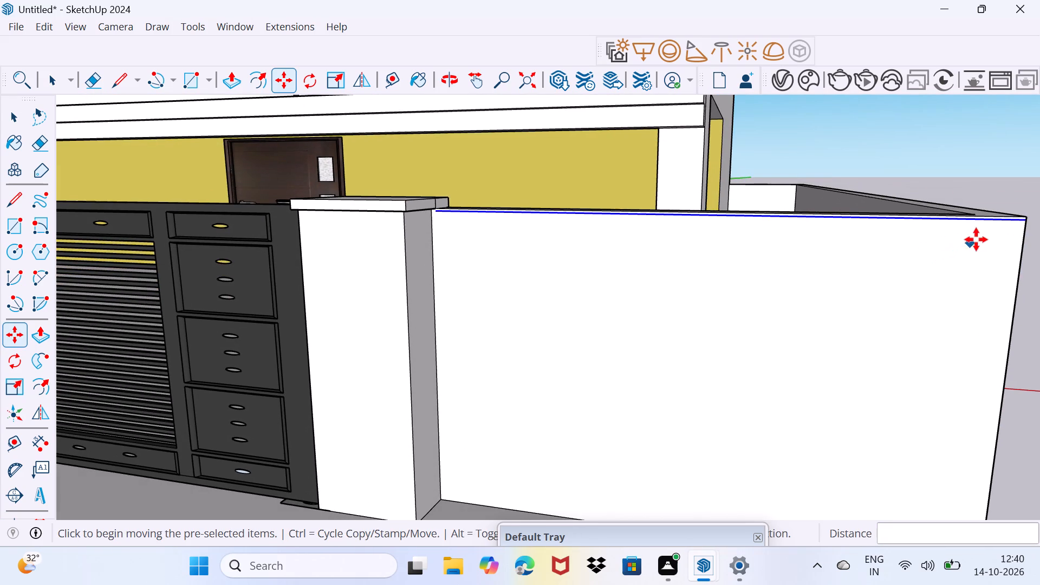
pyautogui.scroll(9, 443, 230)
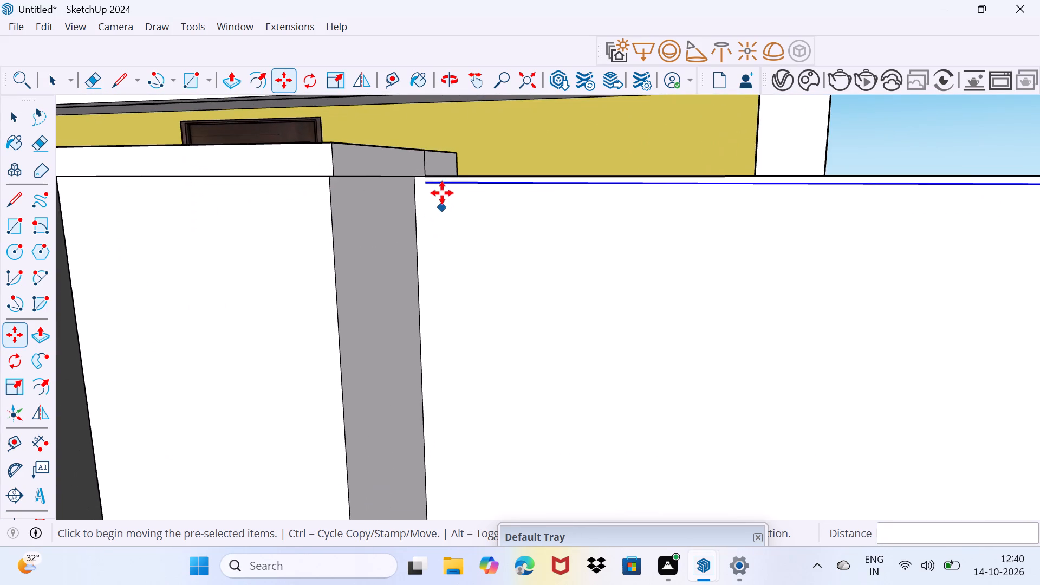
pyautogui.scroll(10, 439, 194)
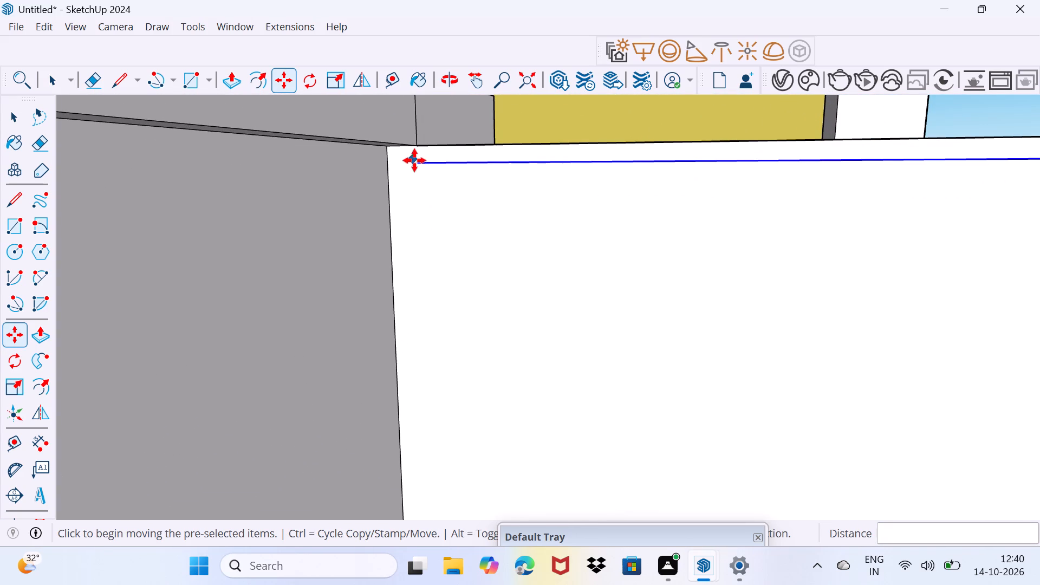
pyautogui.click(420, 162)
pyautogui.click(419, 176)
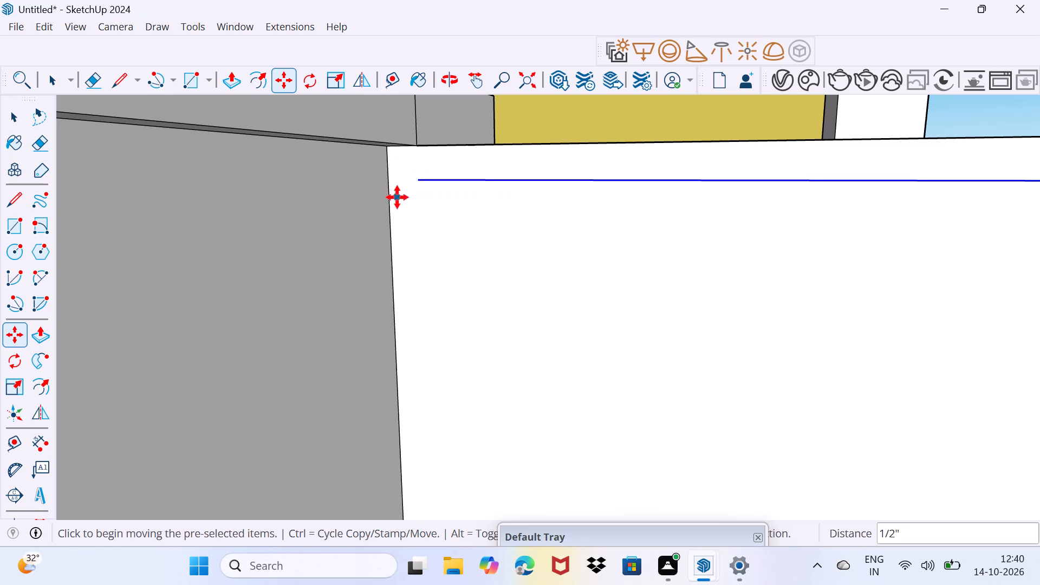
# Draw a short line from the copied line's end to the shorter wall's edge at the gate pier, closing off the top strip.
pyautogui.press('space')
pyautogui.press('l')
pyautogui.click(417, 183)
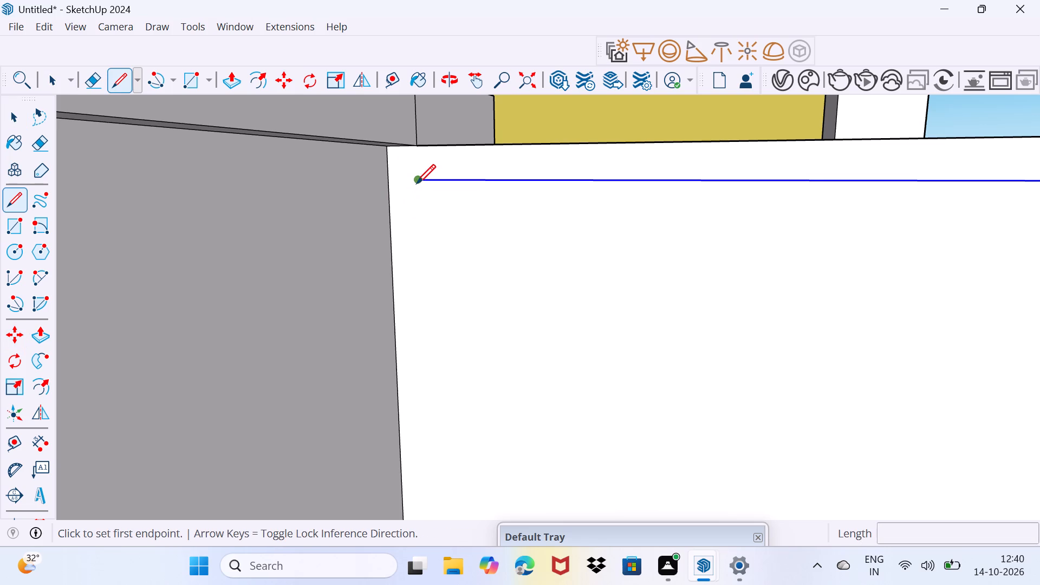
pyautogui.click(387, 179)
pyautogui.press('space')
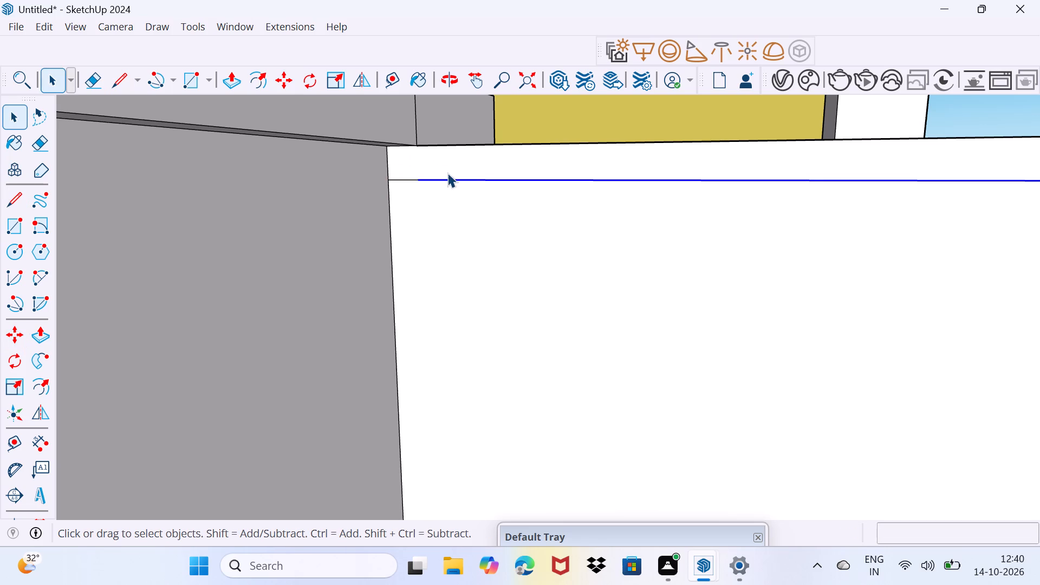
# Push/Pull the narrow strip along the top of the shorter wall's front face outward by 0.5".
pyautogui.click(451, 167)
pyautogui.scroll(-9, 458, 162)
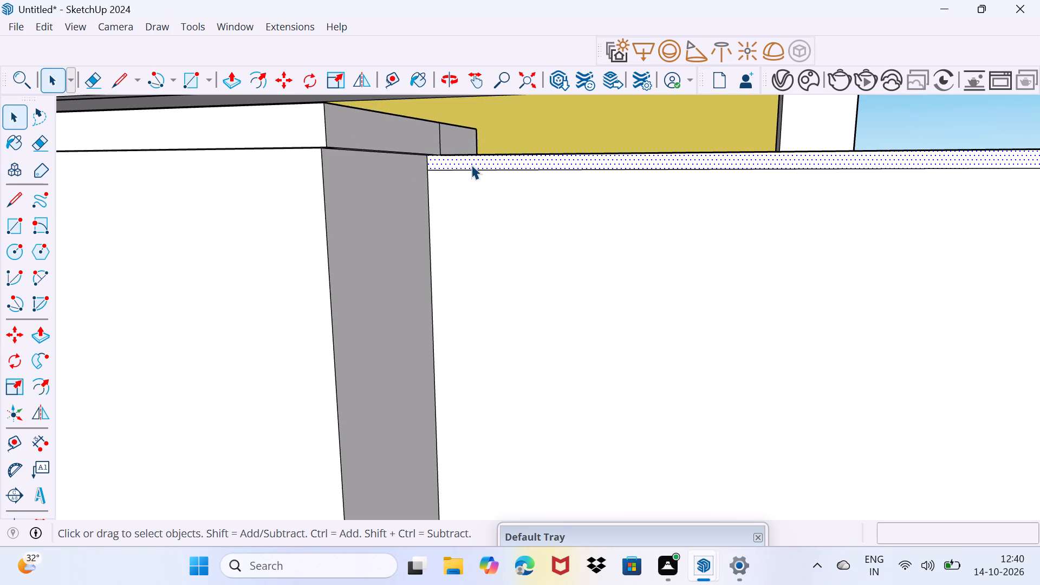
pyautogui.press('p')
pyautogui.click(471, 165)
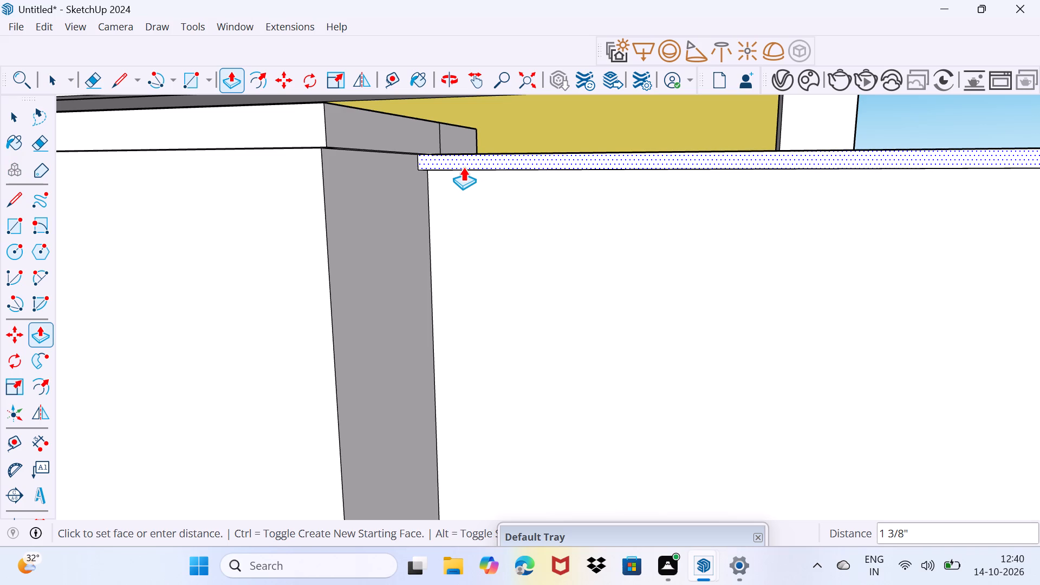
pyautogui.write('0.5')
pyautogui.hotkey('shift', '"')
pyautogui.press('Return')
pyautogui.press('space')
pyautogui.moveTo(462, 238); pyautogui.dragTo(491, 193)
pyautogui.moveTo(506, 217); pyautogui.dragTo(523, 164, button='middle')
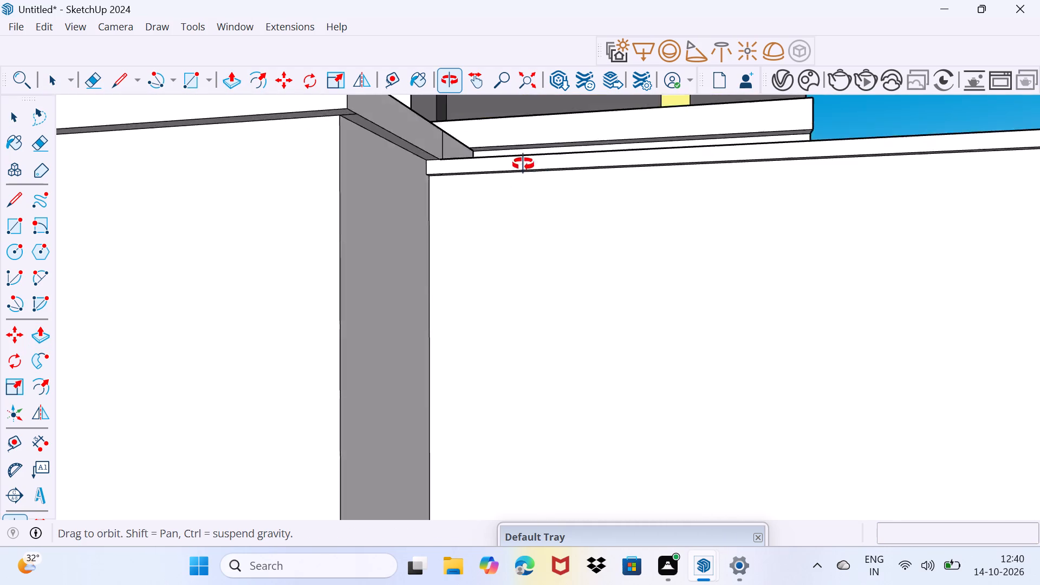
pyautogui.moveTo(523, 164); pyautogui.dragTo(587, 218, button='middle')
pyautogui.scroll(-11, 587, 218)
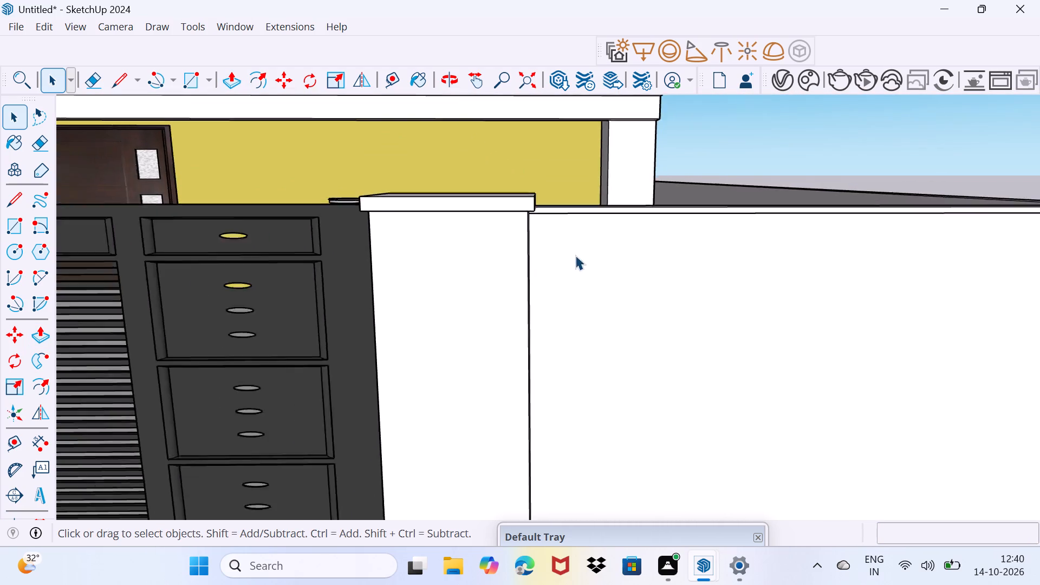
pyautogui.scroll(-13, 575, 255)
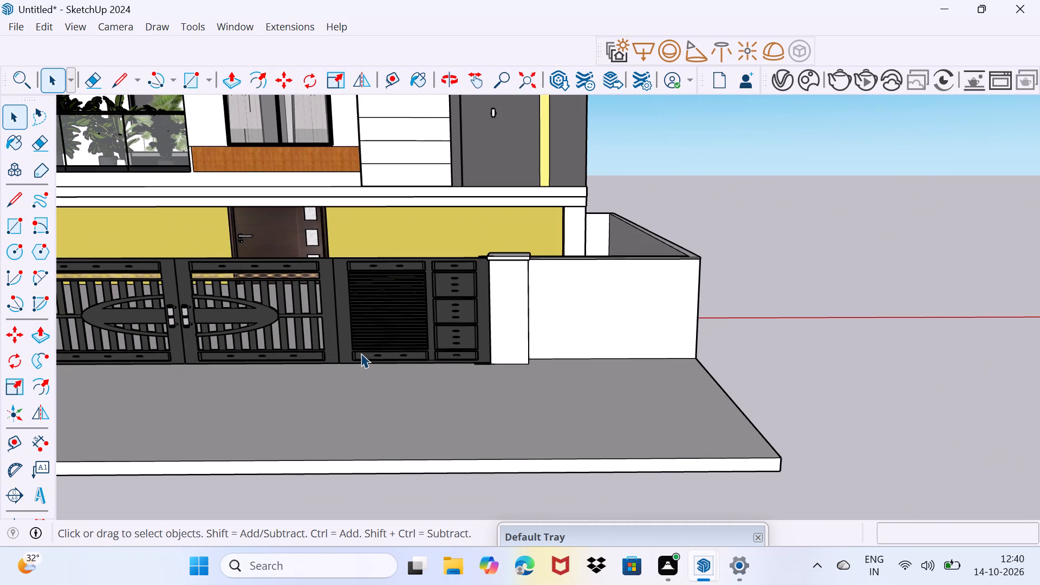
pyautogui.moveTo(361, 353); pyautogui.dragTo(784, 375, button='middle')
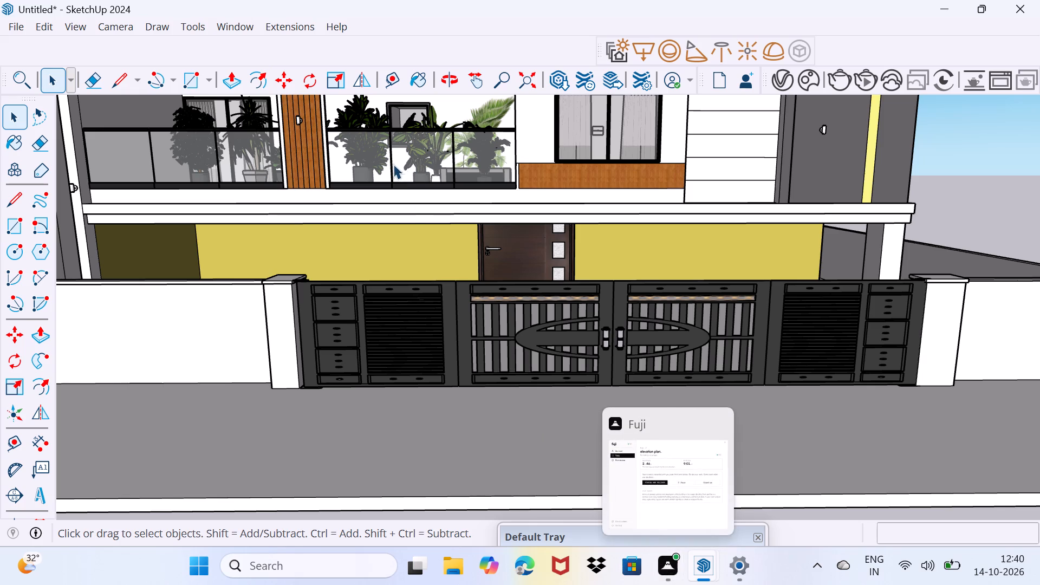
# Open 3D Warehouse and search for CAR.
pyautogui.click(236, 15)
pyautogui.click(237, 28)
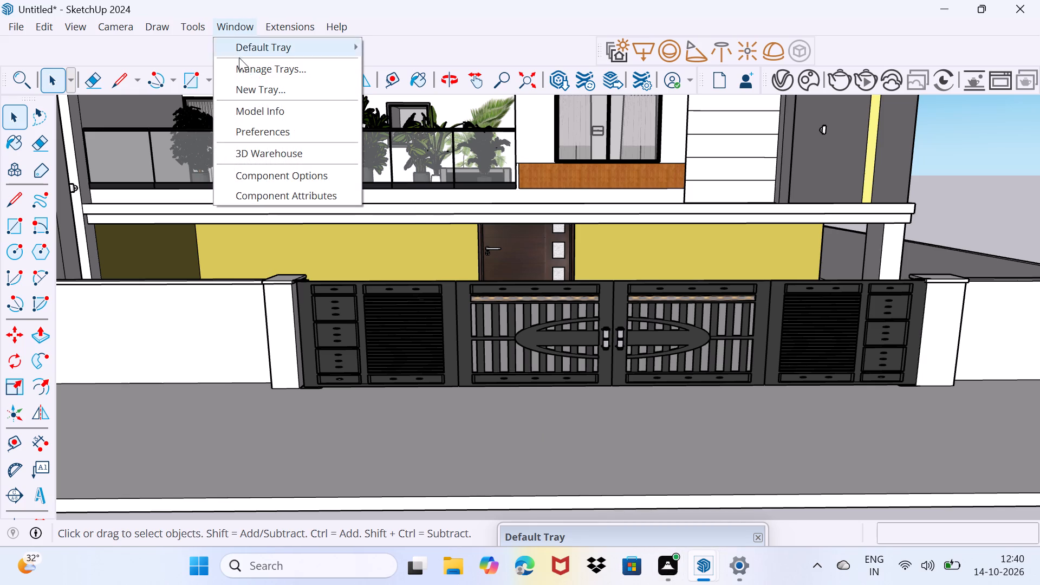
pyautogui.click(255, 155)
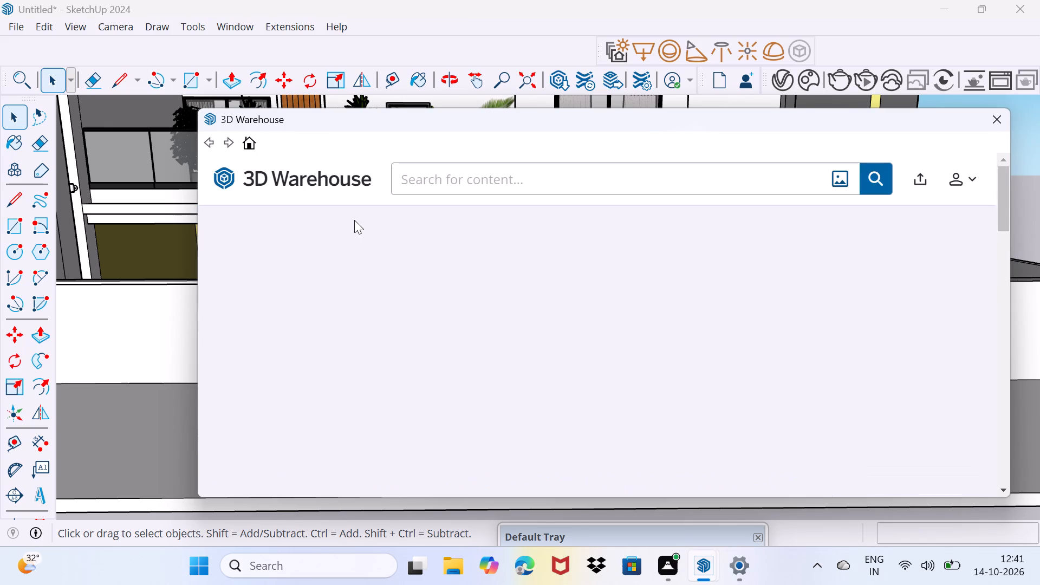
pyautogui.click(500, 174)
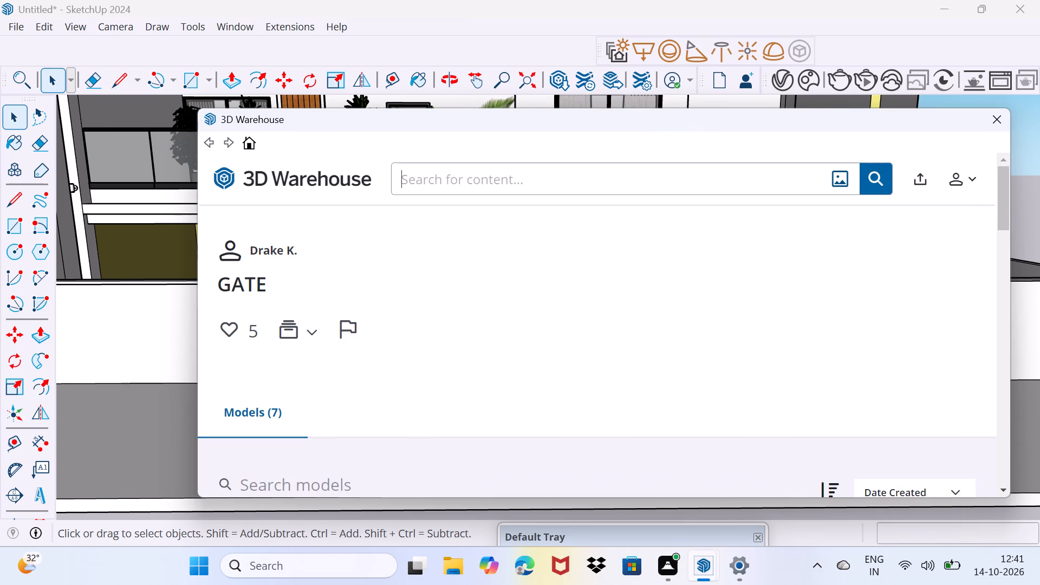
pyautogui.write('CARE')
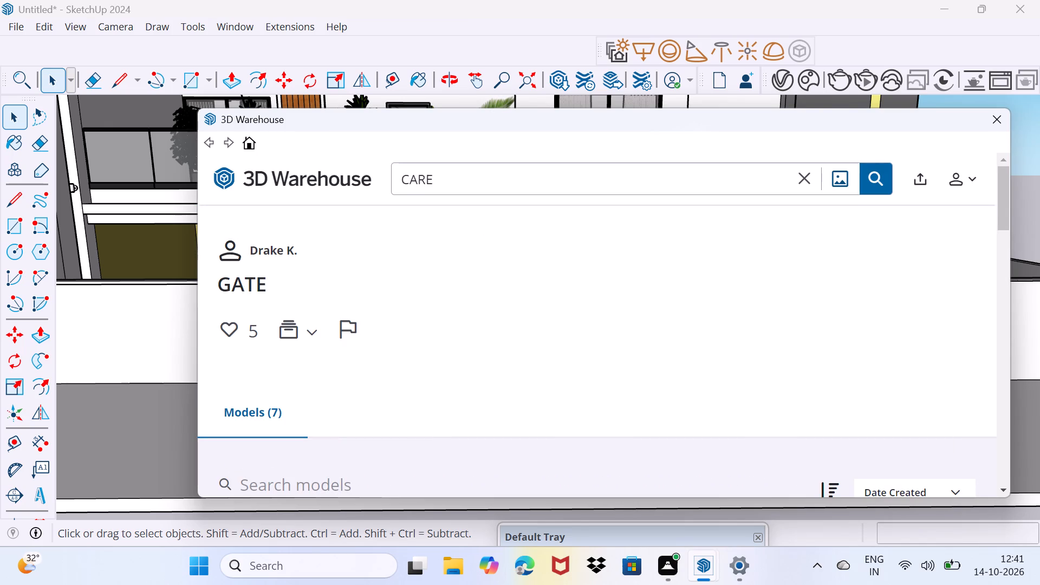
pyautogui.press('BackSpace')
pyautogui.press('BackSpace')
pyautogui.press('BackSpace')
pyautogui.press('BackSpace')
pyautogui.write('CAR')
pyautogui.press('Return')
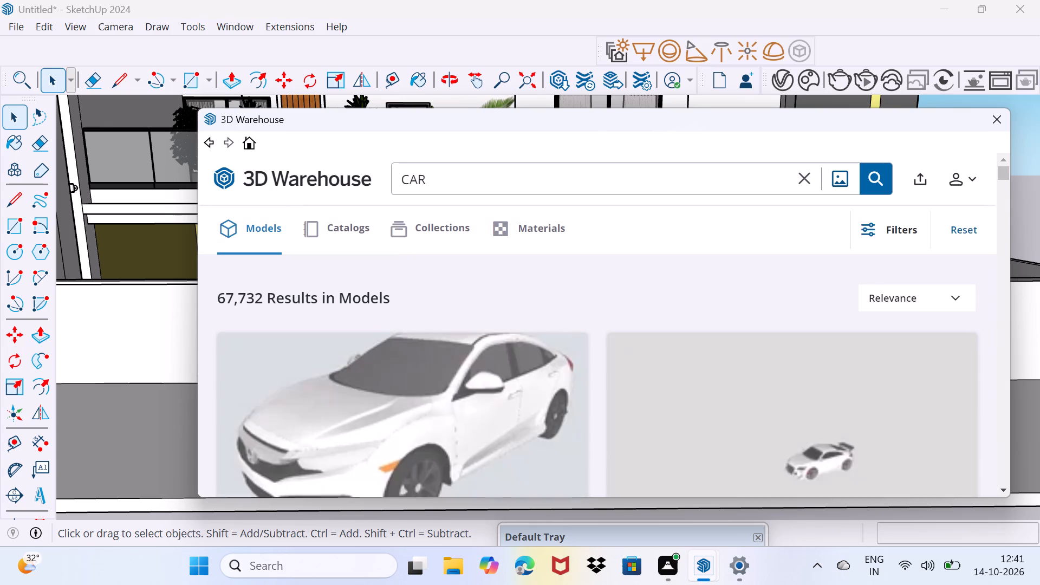
# Browse the car models and load RR Phanton directly into the house model.
pyautogui.scroll(-9, 599, 364)
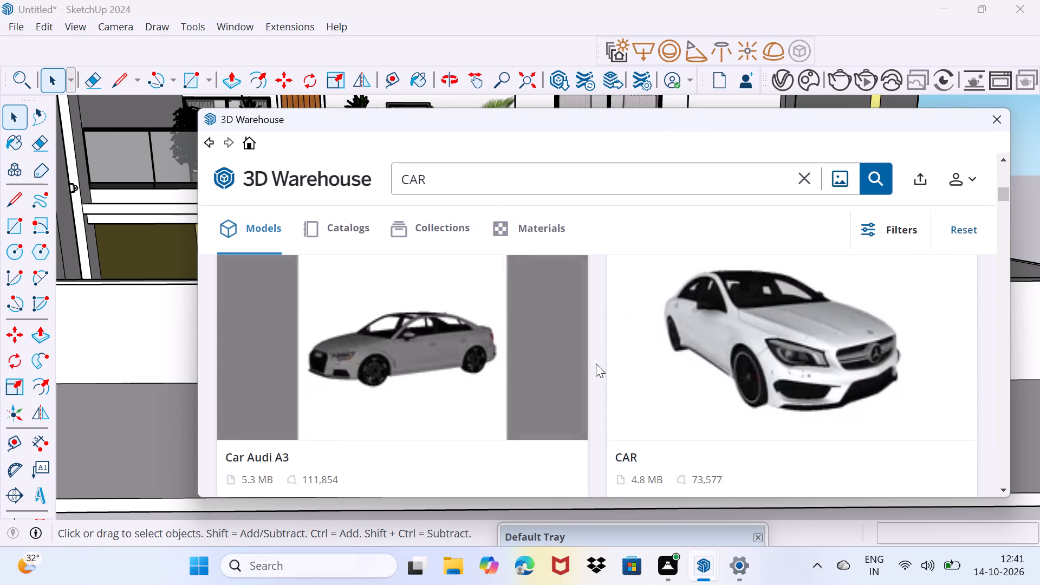
pyautogui.scroll(-9, 596, 363)
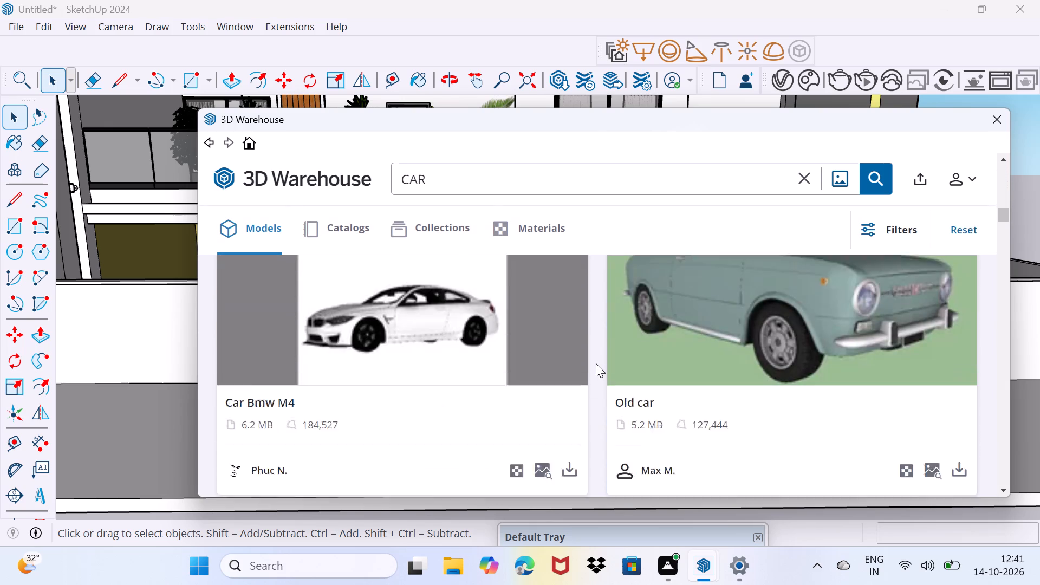
pyautogui.scroll(5, 596, 363)
pyautogui.scroll(-5, 596, 363)
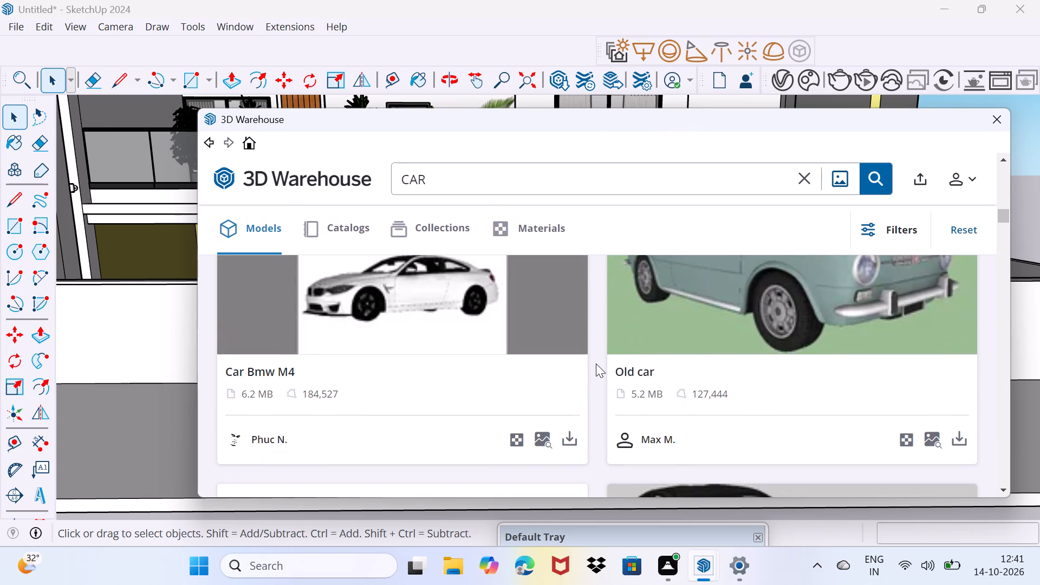
pyautogui.scroll(-3, 596, 363)
pyautogui.scroll(4, 596, 363)
pyautogui.scroll(-5, 596, 361)
pyautogui.click(566, 434)
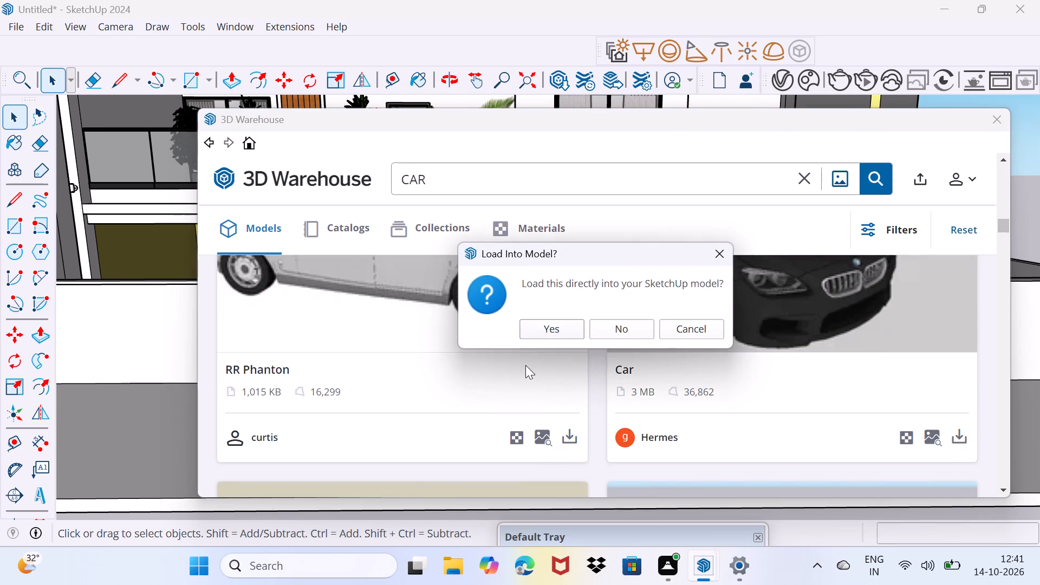
pyautogui.click(542, 334)
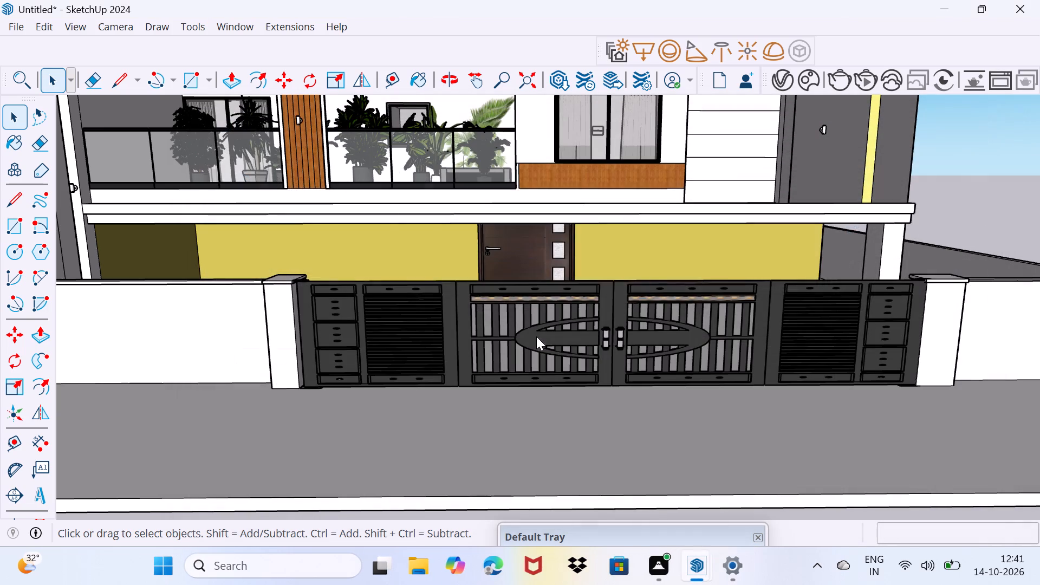
# Place the RR Phanton car on the floor behind the gate, near the outer end of the yellow wall.
pyautogui.click(667, 320)
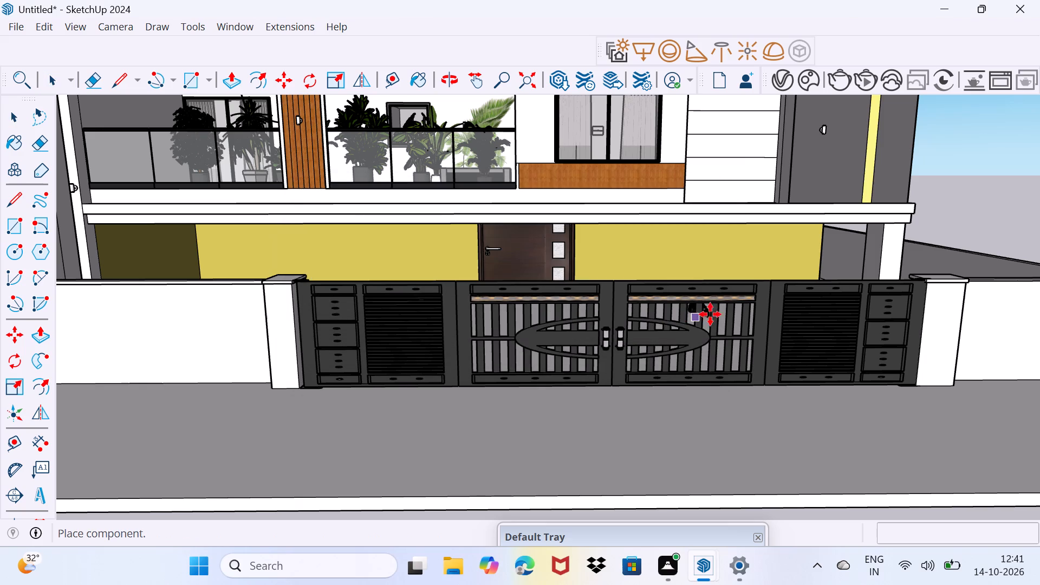
pyautogui.moveTo(761, 289); pyautogui.dragTo(664, 344, button='middle')
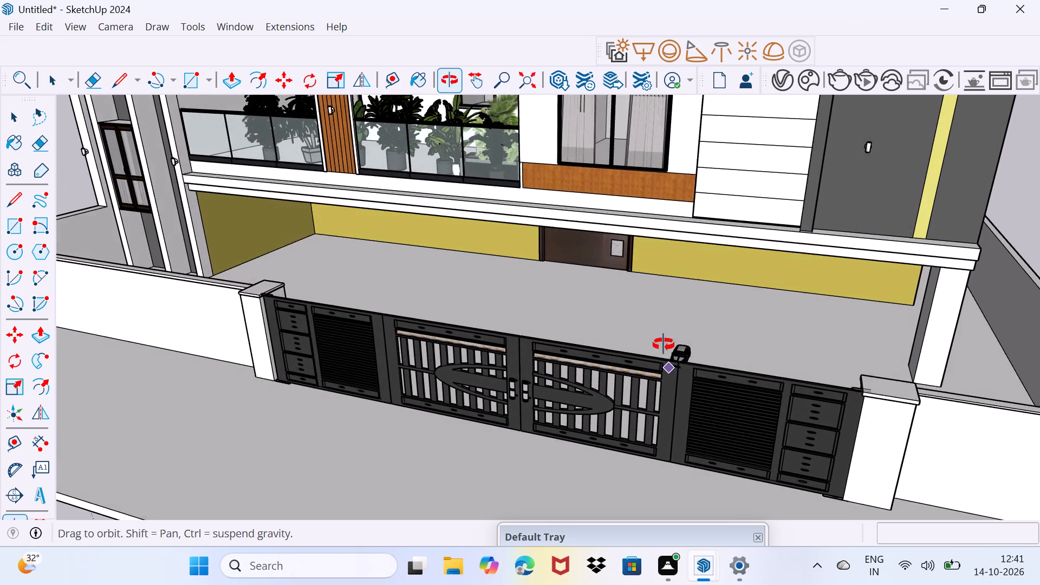
pyautogui.moveTo(664, 344); pyautogui.dragTo(687, 343, button='middle')
pyautogui.scroll(7, 746, 335)
pyautogui.moveTo(742, 336); pyautogui.dragTo(783, 332, button='middle')
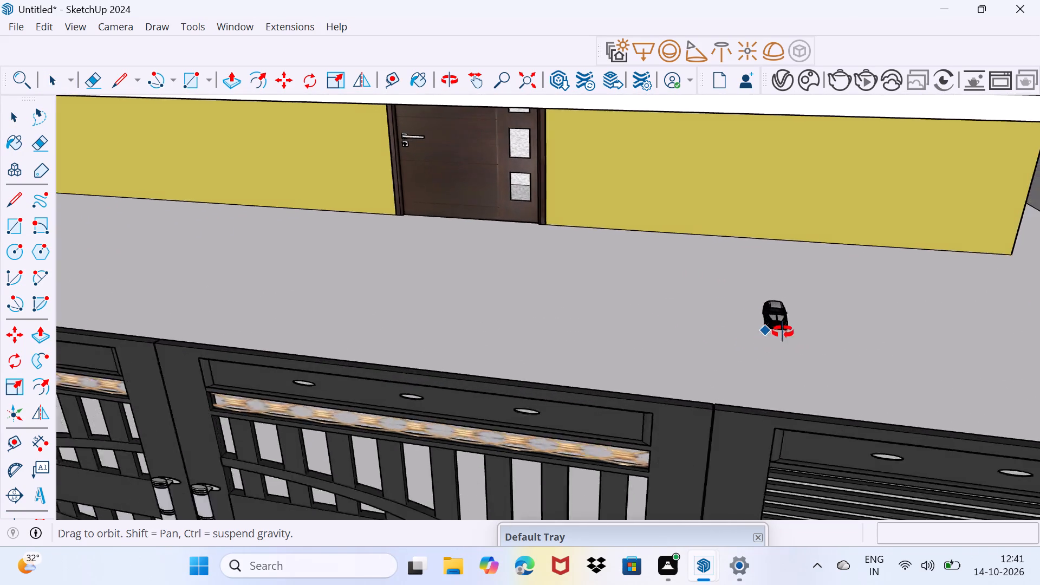
pyautogui.moveTo(783, 332); pyautogui.dragTo(867, 347, button='middle')
pyautogui.click(938, 271)
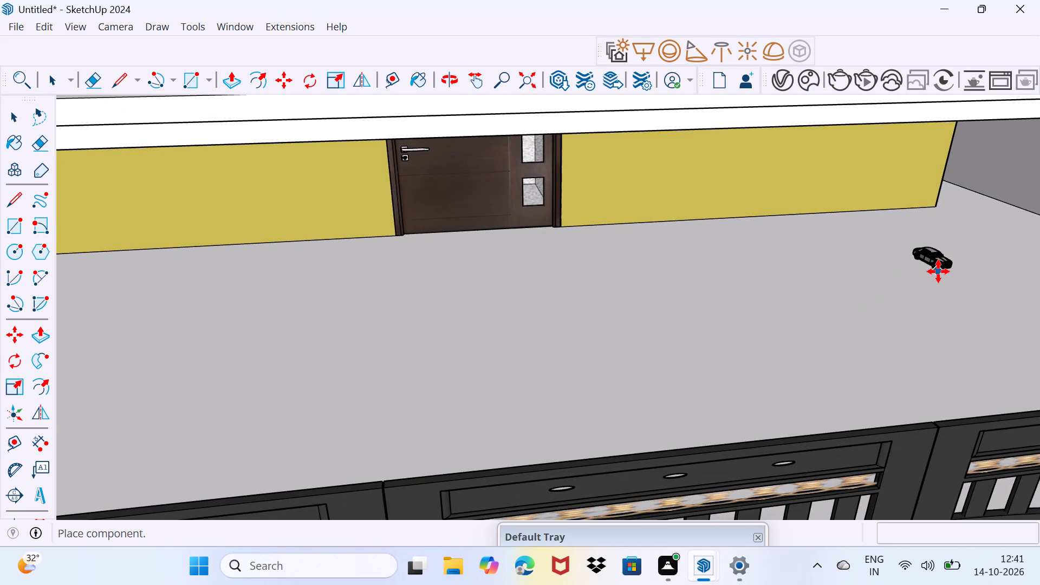
# Scale the RR Phanton car's height up to about 8.3 times.
pyautogui.scroll(4, 938, 271)
pyautogui.moveTo(938, 275); pyautogui.dragTo(898, 281, button='middle')
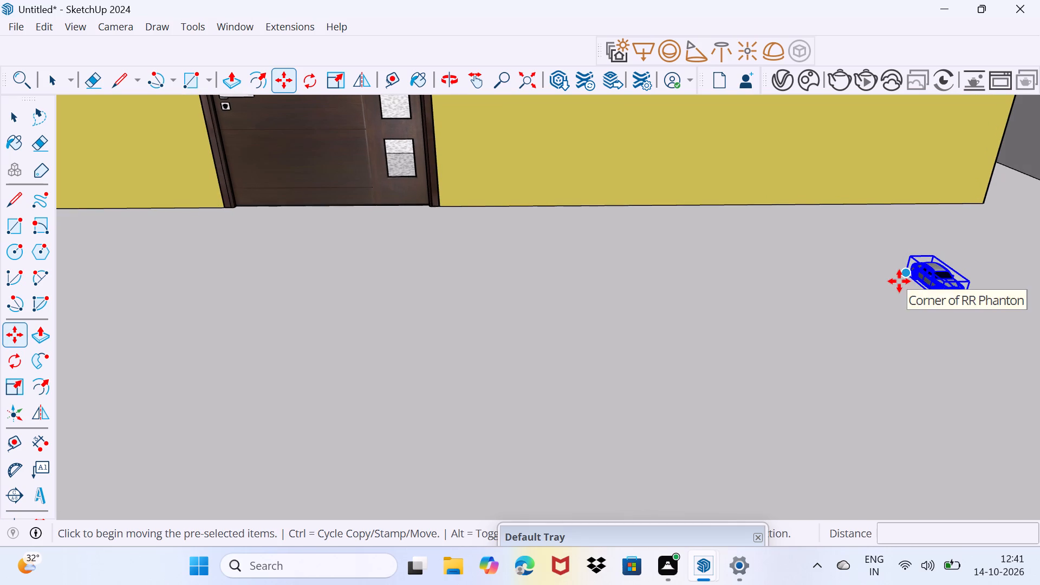
pyautogui.press('s')
pyautogui.scroll(3, 934, 268)
pyautogui.click(942, 269)
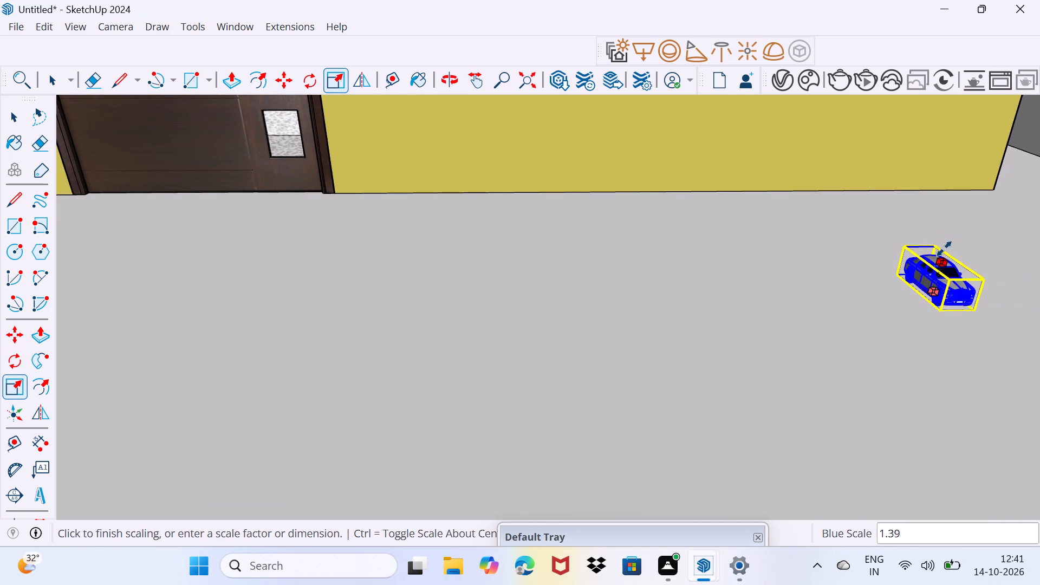
pyautogui.scroll(-3, 947, 207)
pyautogui.moveTo(947, 207); pyautogui.dragTo(857, 274, button='middle')
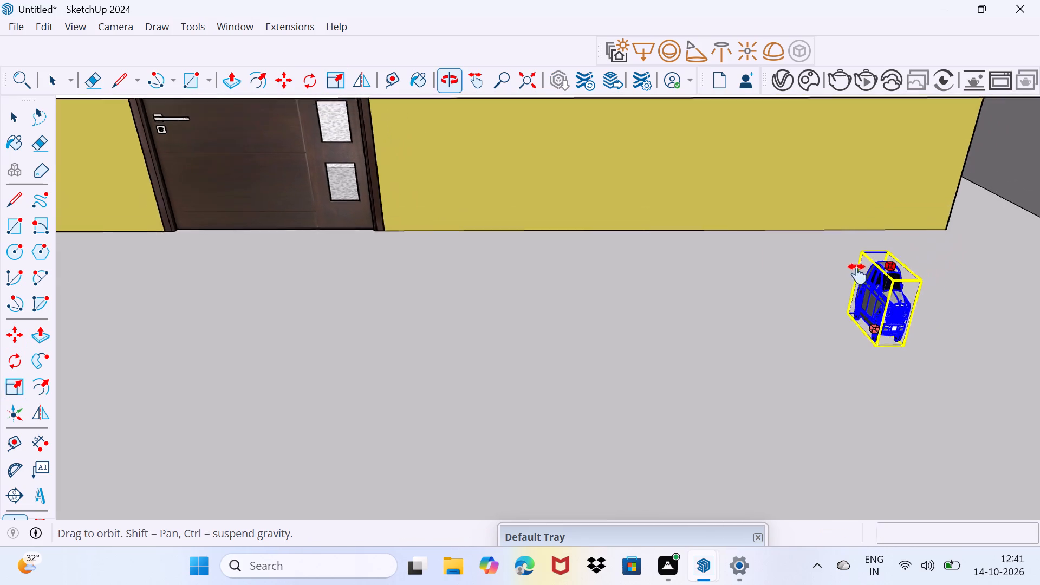
pyautogui.moveTo(857, 274); pyautogui.dragTo(737, 329, button='middle')
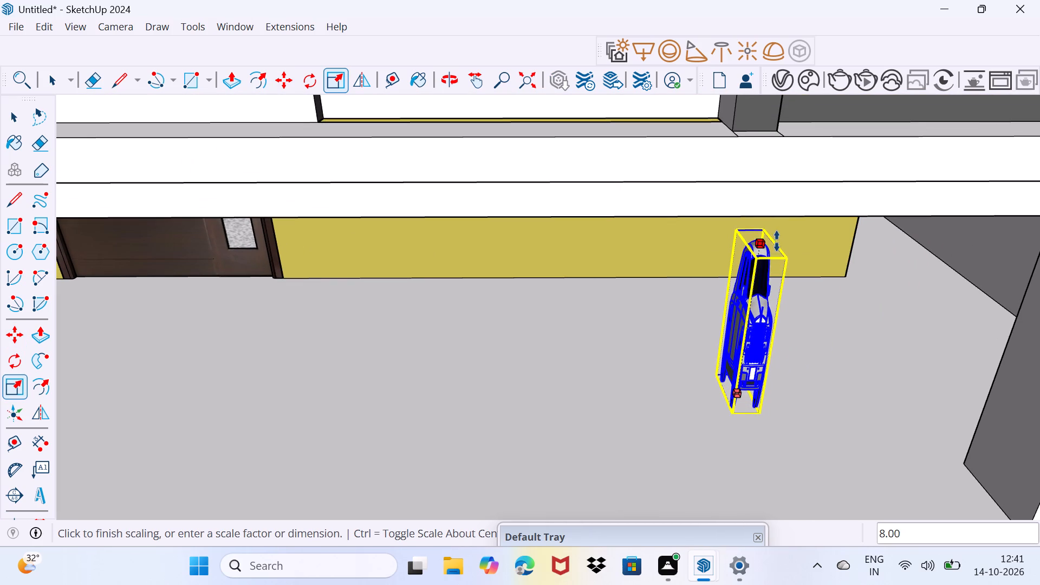
pyautogui.click(776, 239)
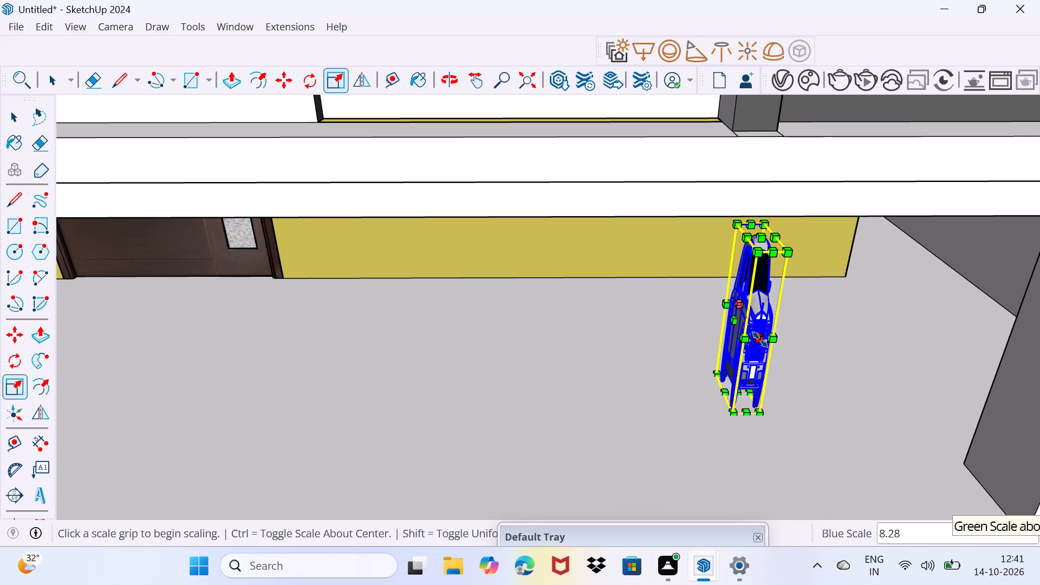
# Scale the car along its length, stretching its front end toward the gate.
pyautogui.click(760, 340)
pyautogui.scroll(-4, 847, 361)
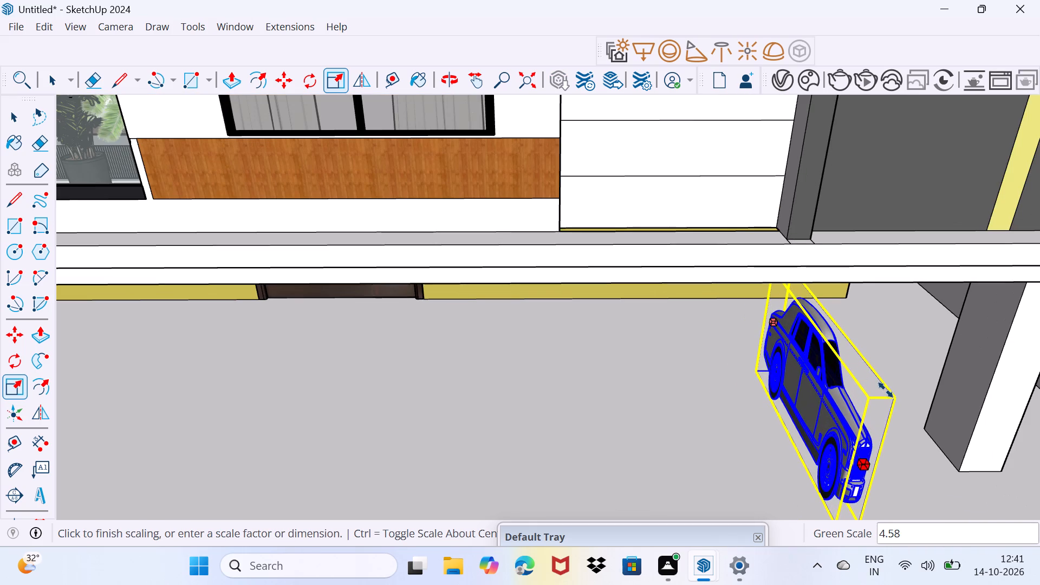
pyautogui.moveTo(886, 390); pyautogui.dragTo(817, 294, button='middle')
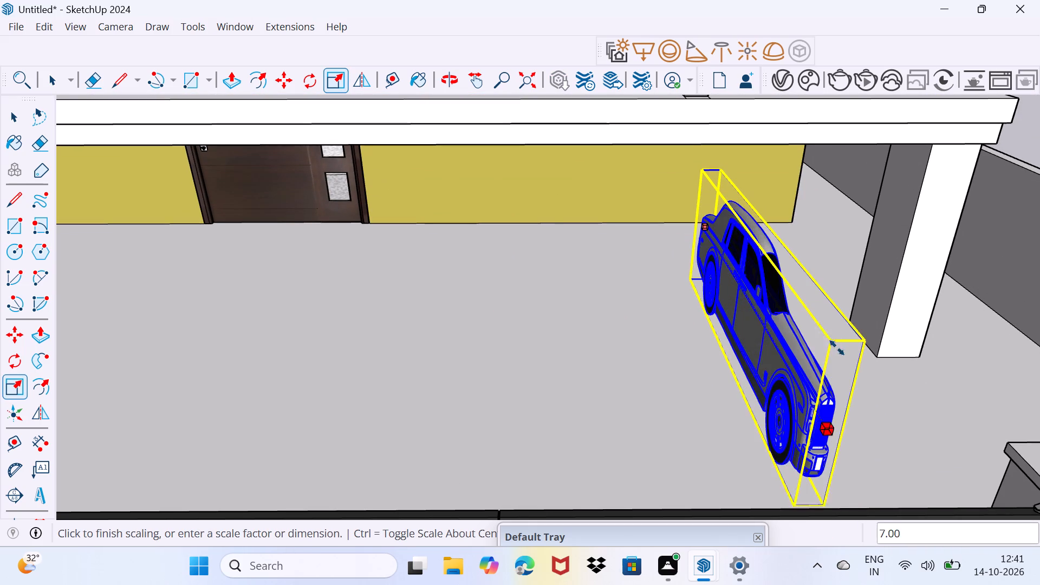
pyautogui.click(831, 354)
# Scale the car's width by about 11.5 times and its height by about 1.5 times.
pyautogui.moveTo(733, 297); pyautogui.dragTo(713, 296)
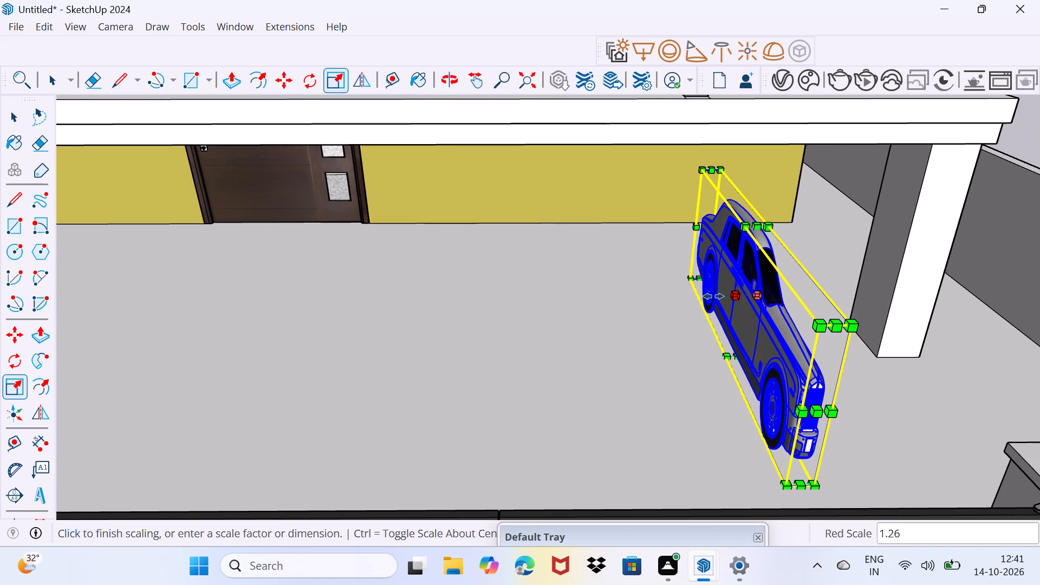
pyautogui.moveTo(713, 296); pyautogui.dragTo(506, 315)
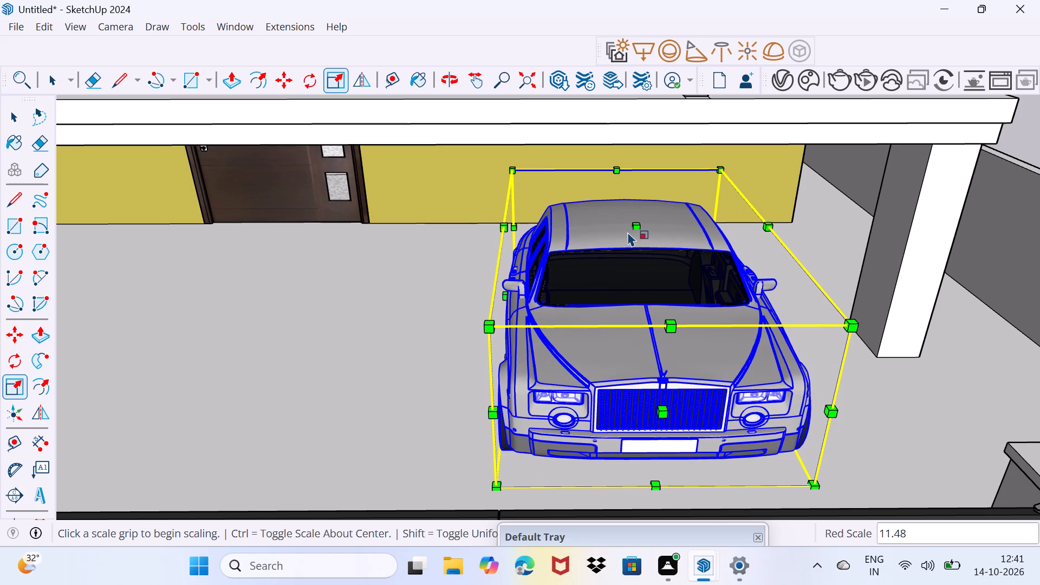
pyautogui.moveTo(634, 229); pyautogui.dragTo(620, 152)
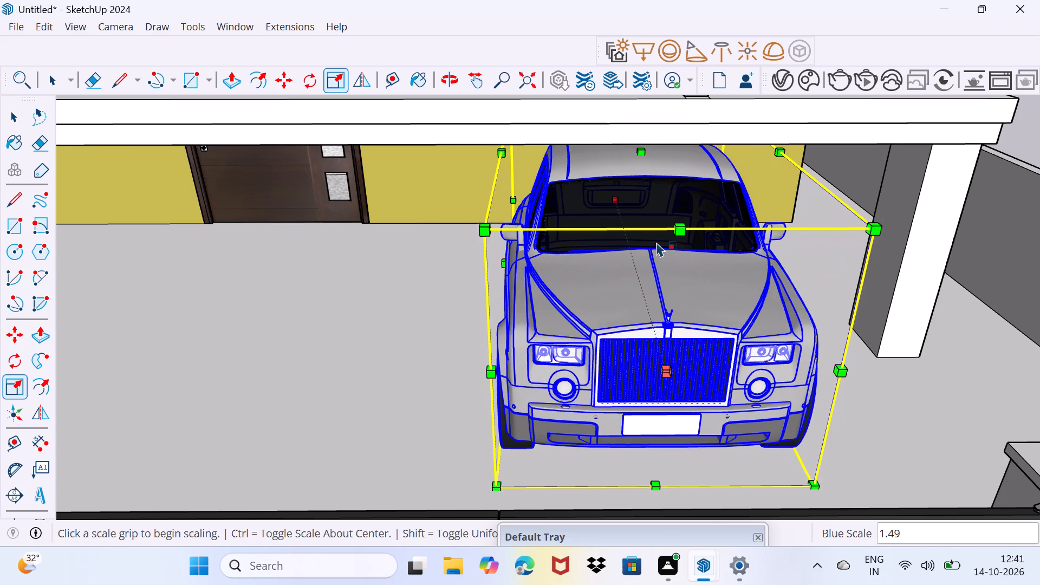
# Lengthen the car further by scaling its rear end toward the yellow back wall in two passes.
pyautogui.moveTo(772, 311); pyautogui.dragTo(415, 273, button='middle')
pyautogui.moveTo(805, 346); pyautogui.dragTo(782, 346, button='middle')
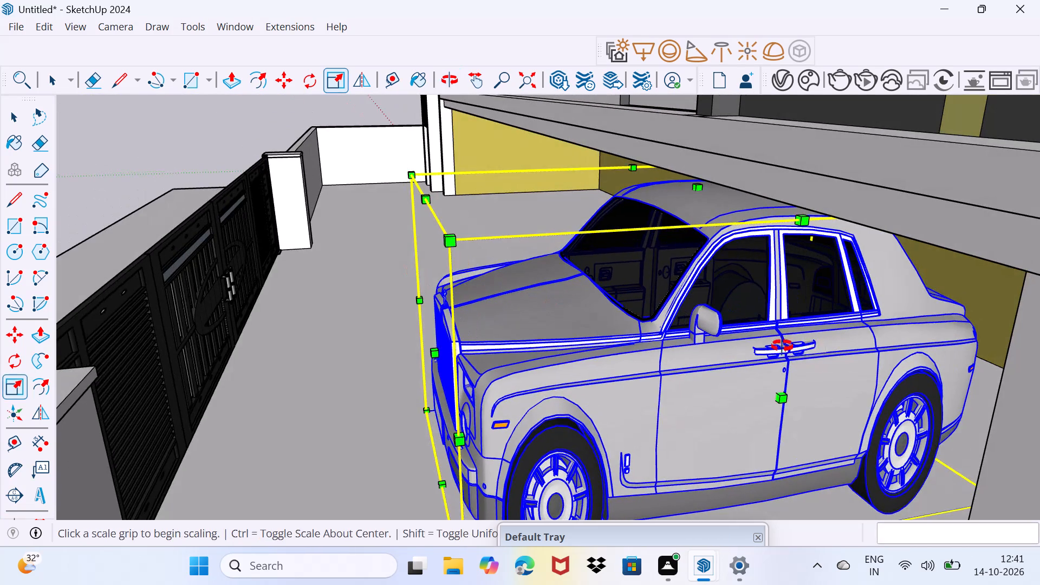
pyautogui.moveTo(782, 346); pyautogui.dragTo(602, 308, button='middle')
pyautogui.scroll(-10, 602, 308)
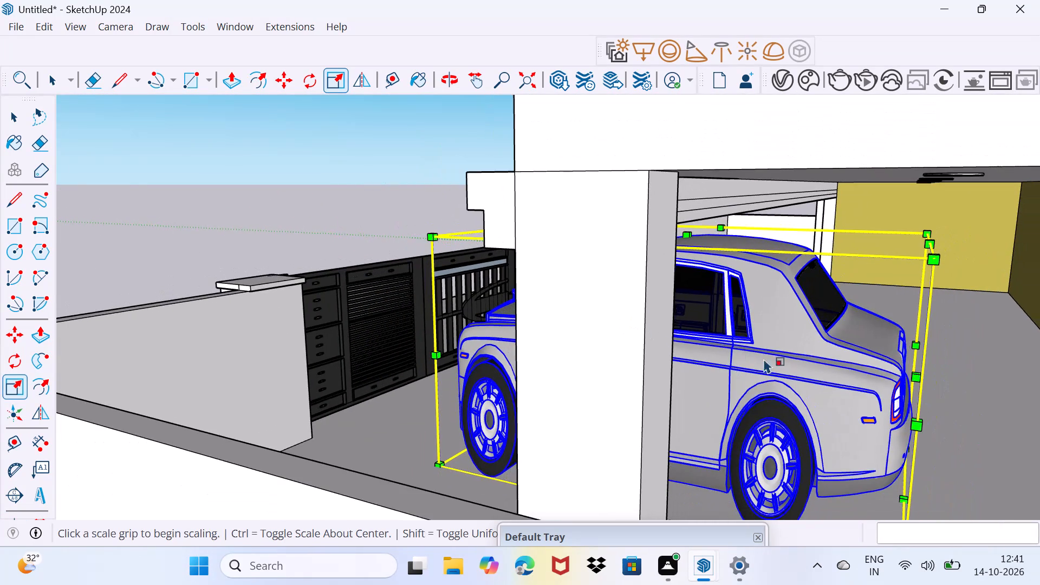
pyautogui.middleClick(920, 379)
pyautogui.moveTo(920, 379); pyautogui.dragTo(1031, 375)
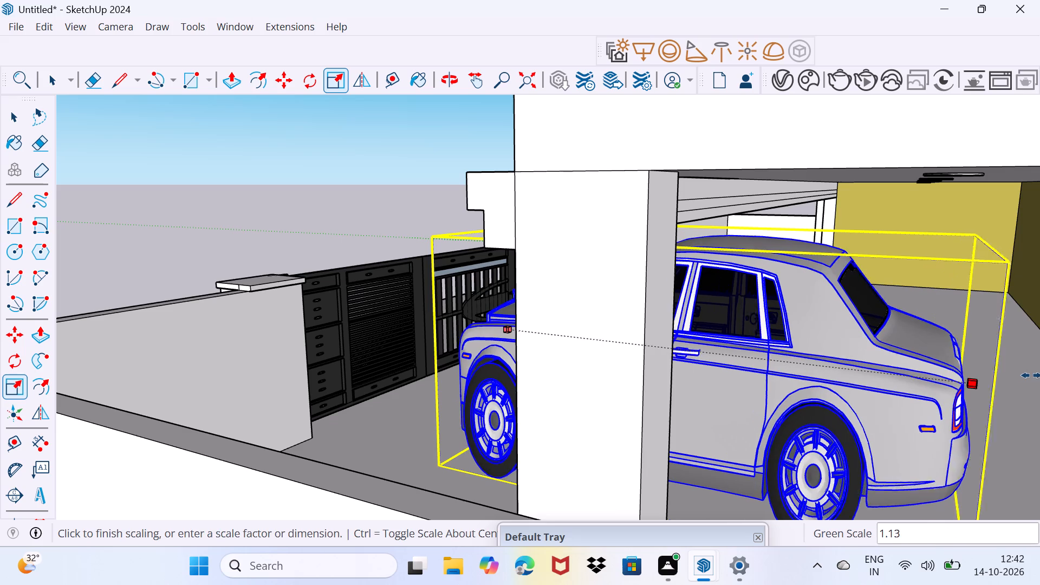
pyautogui.moveTo(1031, 375); pyautogui.dragTo(1039, 375)
pyautogui.scroll(-3, 909, 354)
pyautogui.moveTo(905, 375); pyautogui.dragTo(773, 310, button='middle')
pyautogui.moveTo(790, 320); pyautogui.dragTo(853, 339, button='middle')
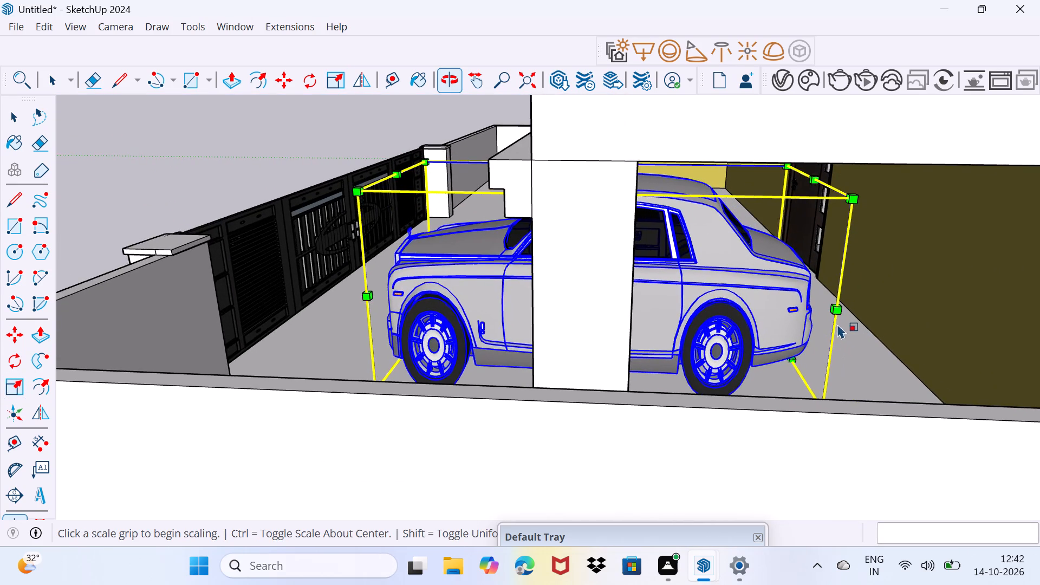
pyautogui.scroll(5, 822, 311)
pyautogui.moveTo(793, 302); pyautogui.dragTo(759, 332, button='middle')
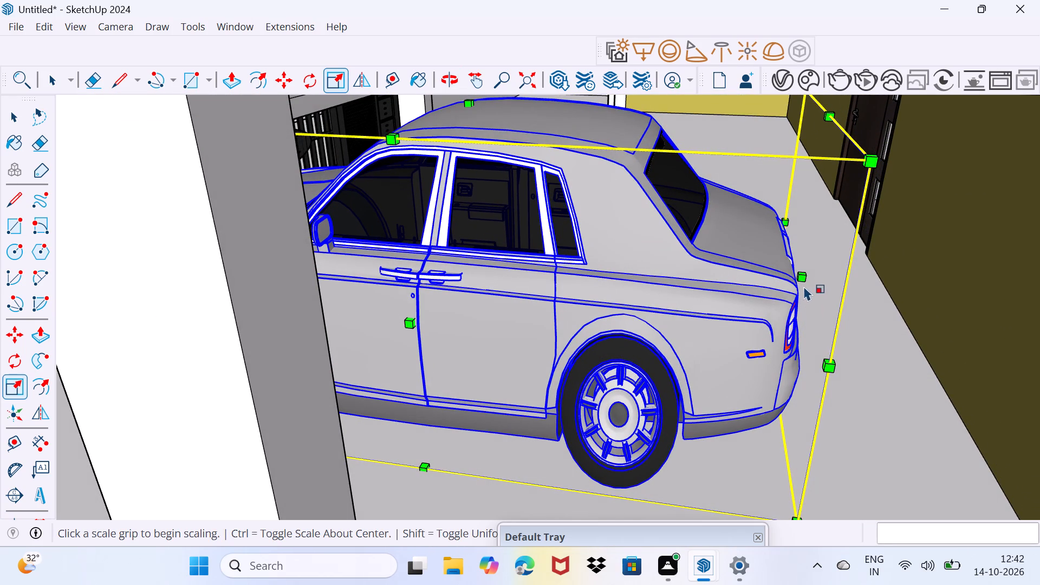
pyautogui.moveTo(798, 272); pyautogui.dragTo(882, 271)
pyautogui.scroll(-4, 820, 273)
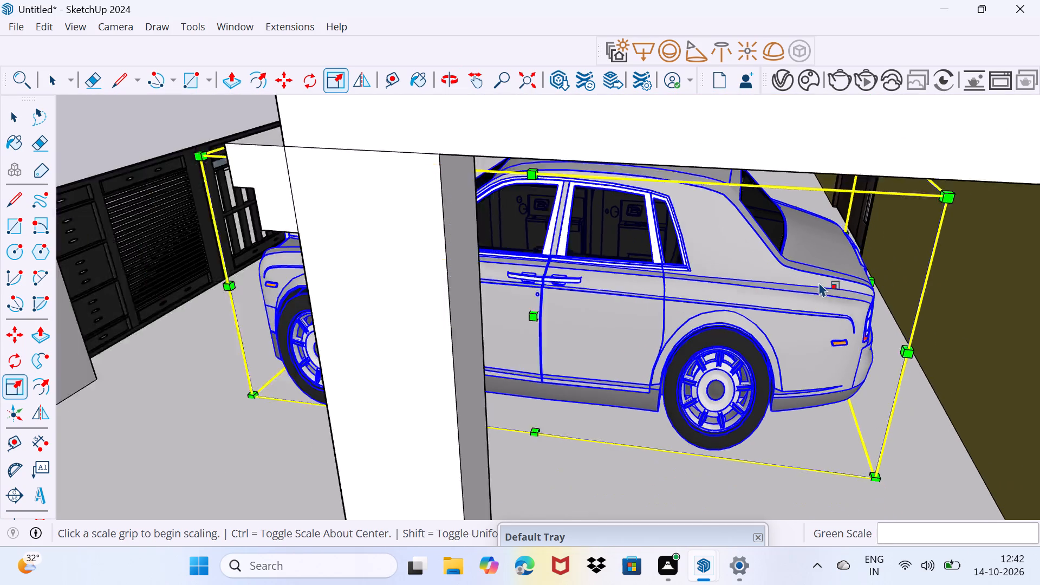
# Move the car about 2' 8" across the driveway floor toward the yellow back wall.
pyautogui.scroll(-5, 819, 282)
pyautogui.moveTo(594, 313); pyautogui.dragTo(922, 318, button='middle')
pyautogui.moveTo(547, 325); pyautogui.dragTo(546, 316, button='middle')
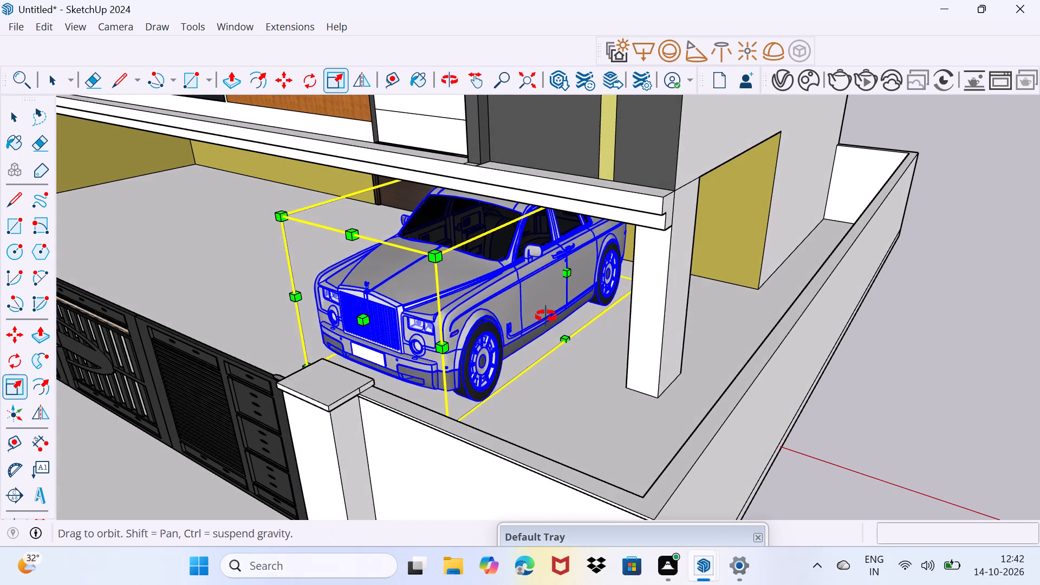
pyautogui.moveTo(546, 316); pyautogui.dragTo(464, 276, button='middle')
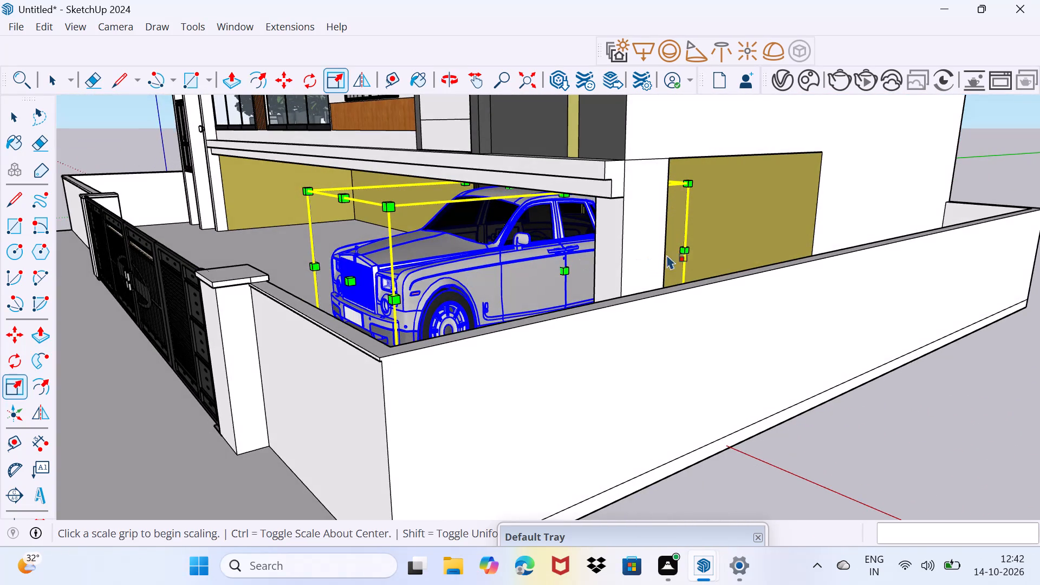
pyautogui.moveTo(680, 253); pyautogui.dragTo(588, 307, button='middle')
pyautogui.scroll(2, 602, 356)
pyautogui.press('m')
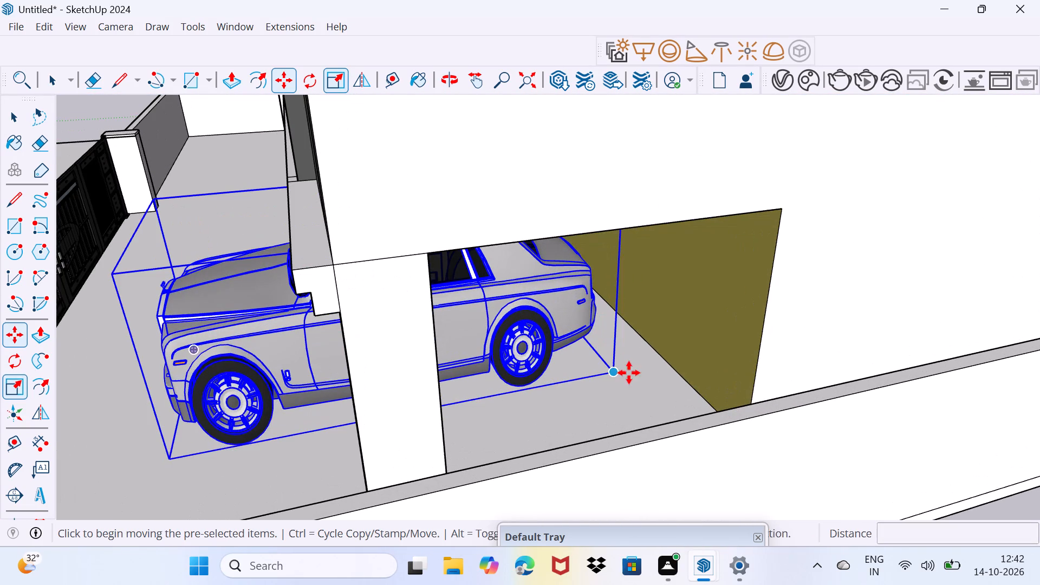
pyautogui.click(619, 373)
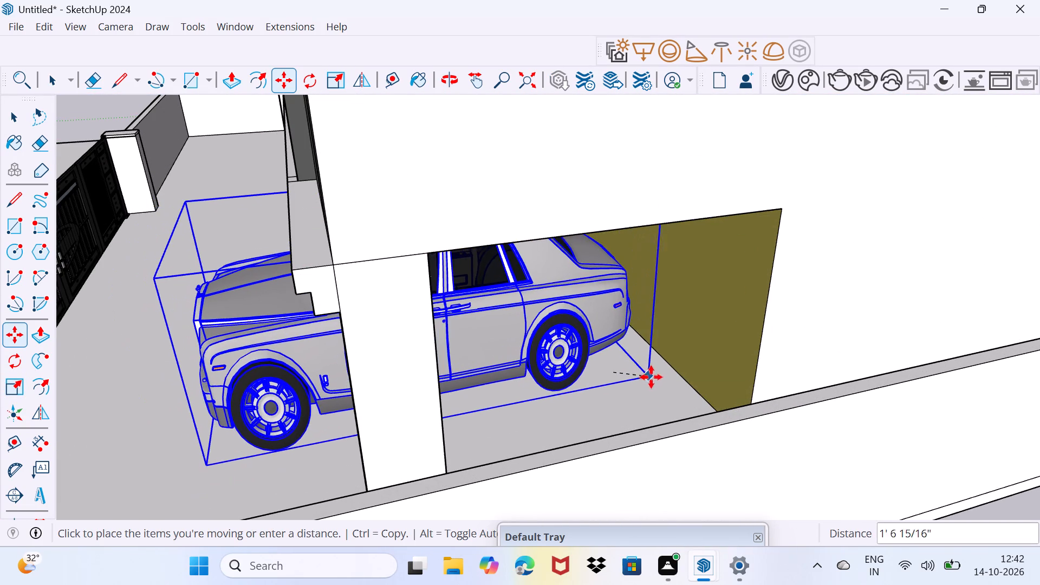
pyautogui.click(670, 371)
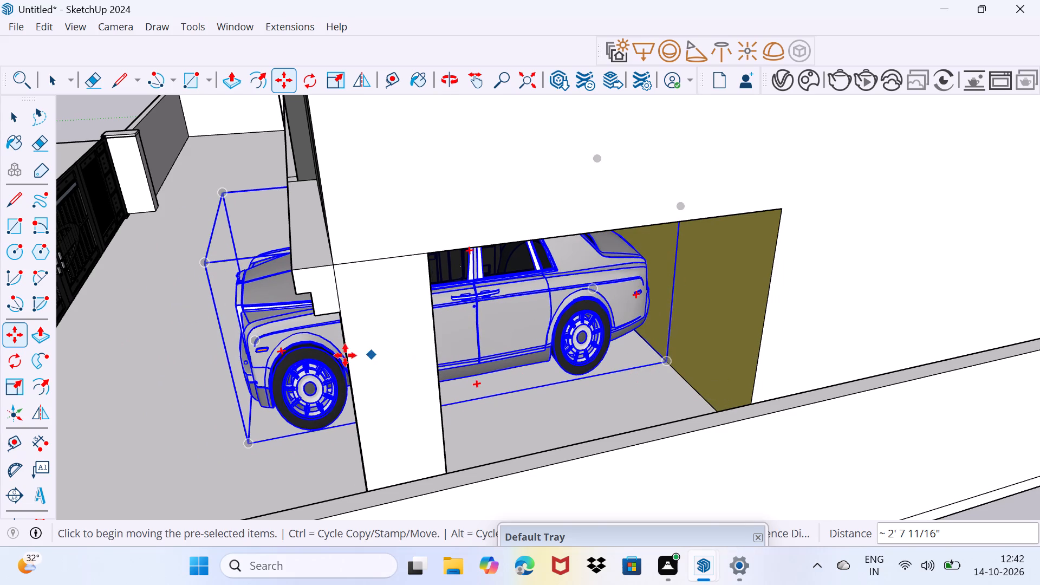
# Stretch the car's front end further toward the gate with Scale, and clear the selection.
pyautogui.moveTo(300, 354); pyautogui.dragTo(451, 346, button='middle')
pyautogui.press('s')
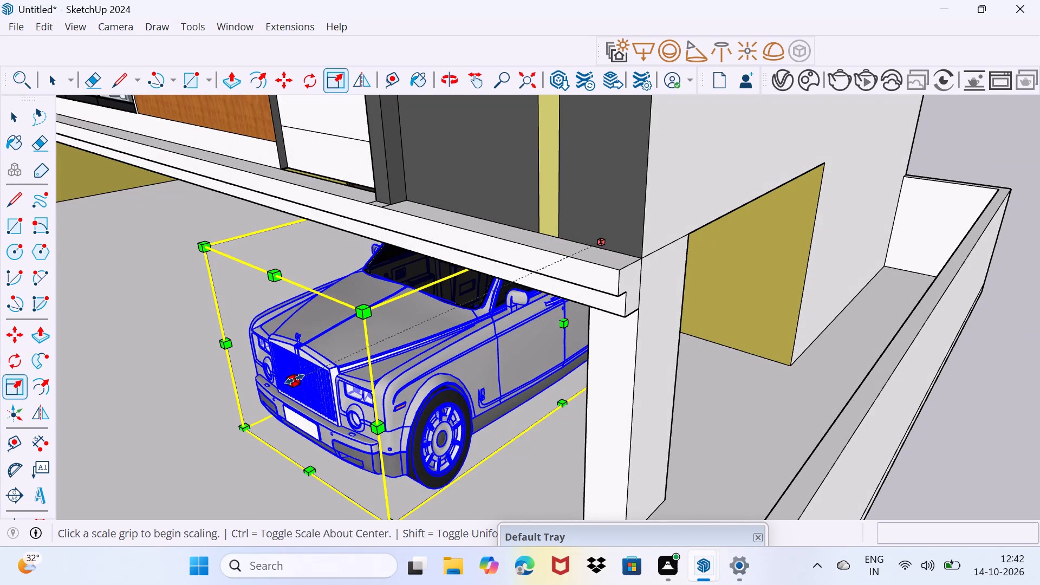
pyautogui.moveTo(295, 380); pyautogui.dragTo(194, 443)
pyautogui.press('space')
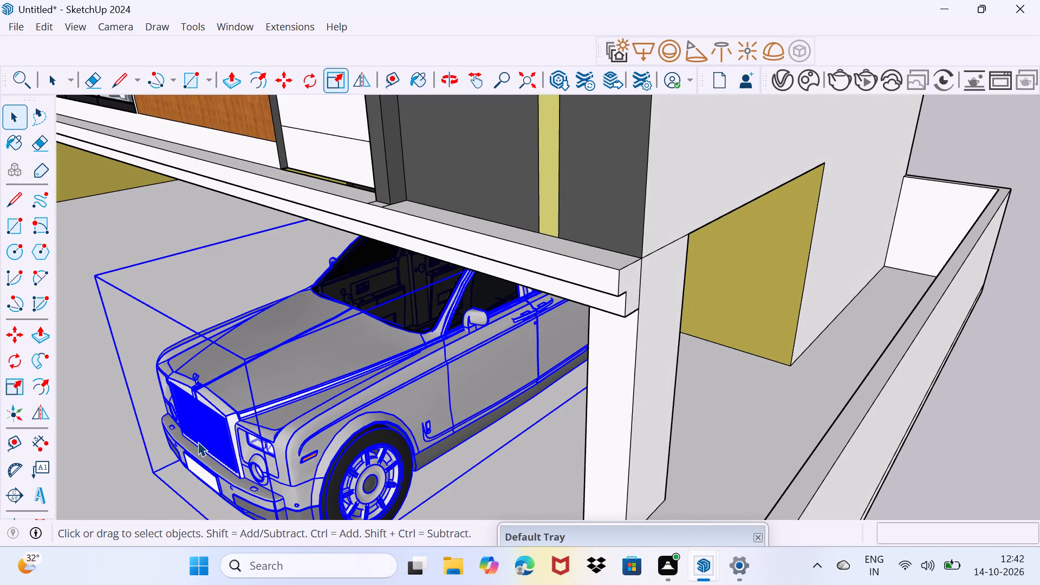
pyautogui.moveTo(112, 426); pyautogui.dragTo(123, 409)
# Examine the scaled car's size and position in the driveway from the front, the side and over the gate.
pyautogui.scroll(-9, 136, 383)
pyautogui.moveTo(180, 426); pyautogui.dragTo(466, 322, button='middle')
pyautogui.scroll(-3, 448, 363)
pyautogui.moveTo(412, 375); pyautogui.dragTo(418, 404, button='middle')
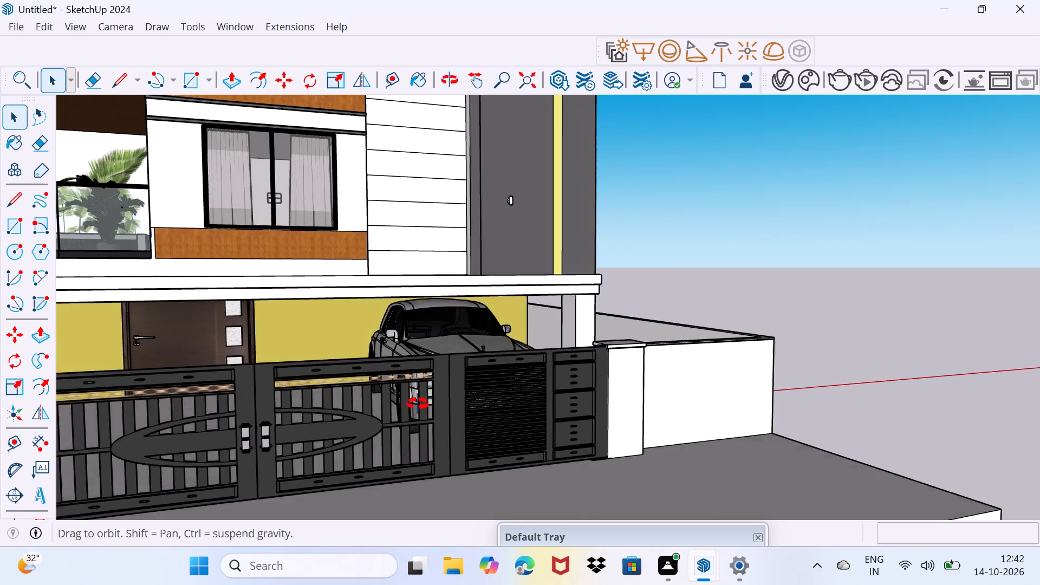
pyautogui.moveTo(418, 404); pyautogui.dragTo(692, 363, button='middle')
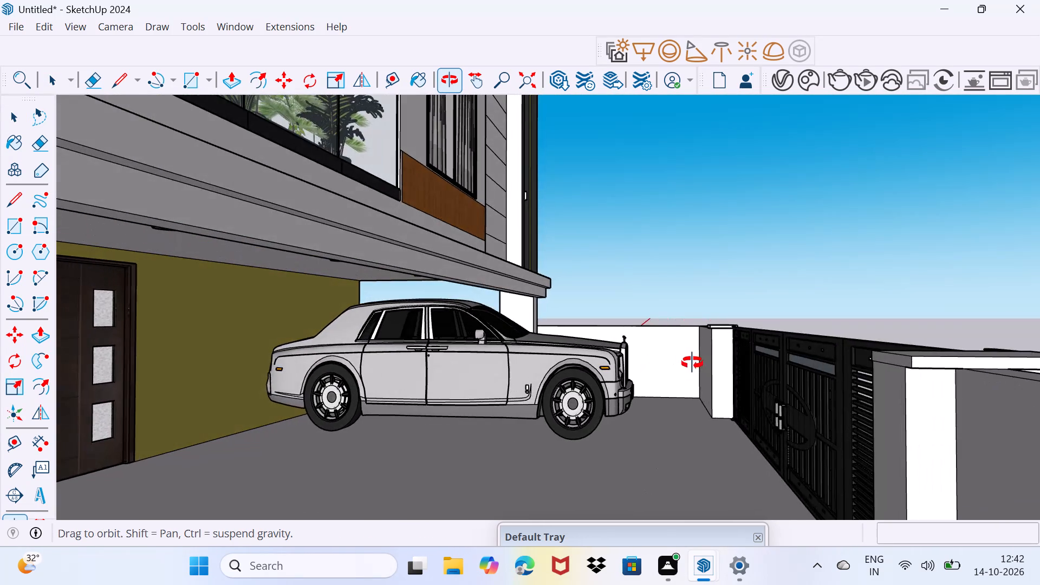
pyautogui.moveTo(692, 363); pyautogui.dragTo(196, 404, button='middle')
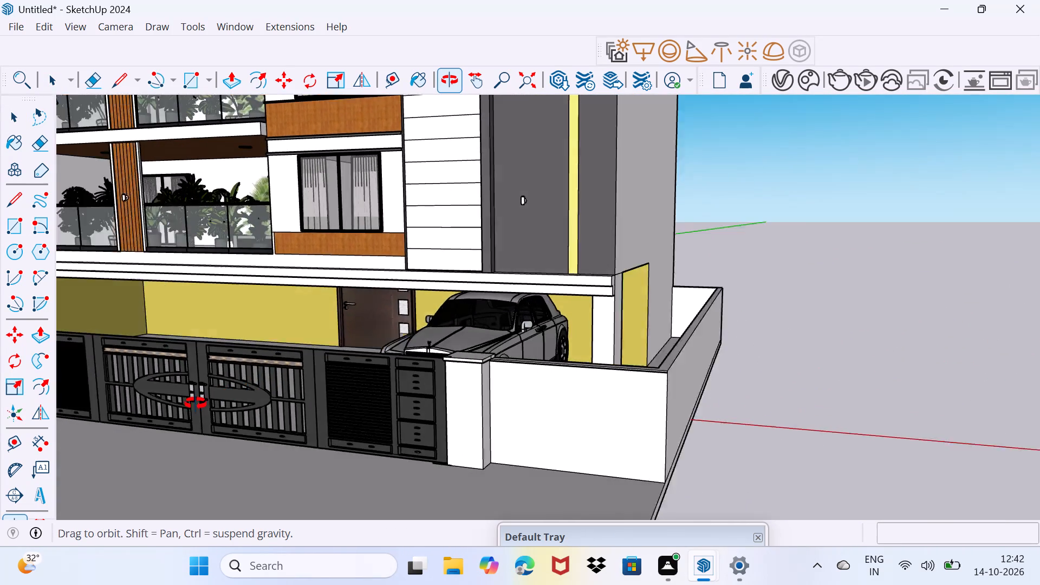
pyautogui.moveTo(196, 404); pyautogui.dragTo(483, 430, button='middle')
pyautogui.moveTo(330, 384); pyautogui.dragTo(452, 422, button='middle')
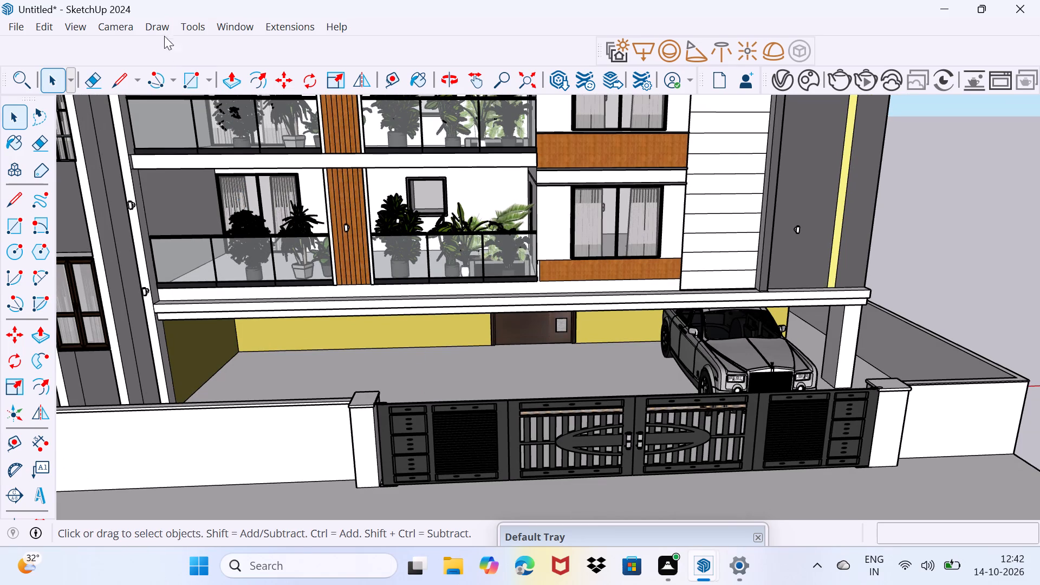
# Open 3D Warehouse, browse the CAR results and load the three-car Cars model directly into the house model.
pyautogui.click(232, 24)
pyautogui.click(265, 149)
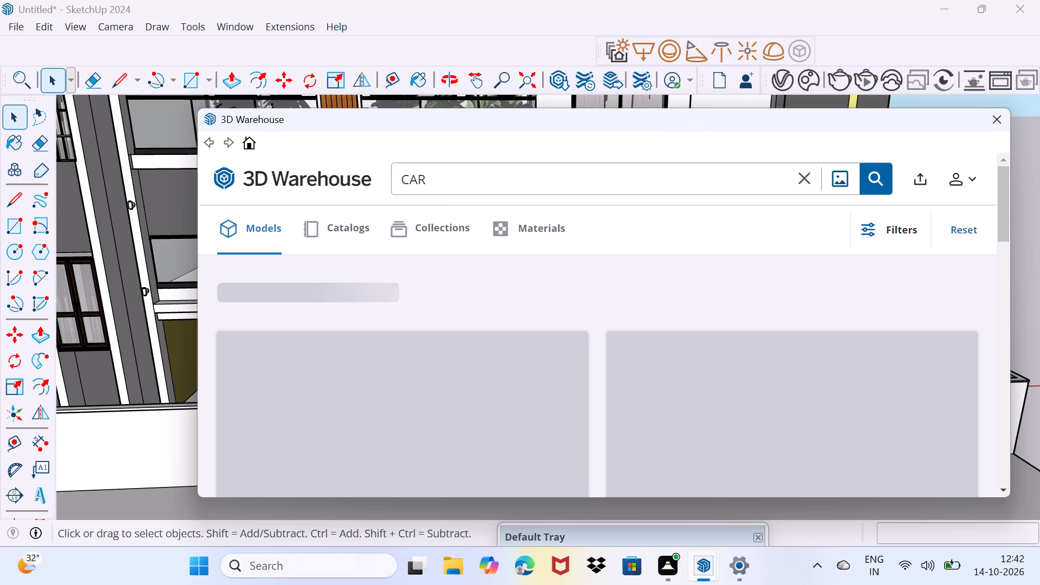
pyautogui.scroll(-4, 454, 298)
pyautogui.scroll(3, 469, 349)
pyautogui.scroll(-4, 469, 349)
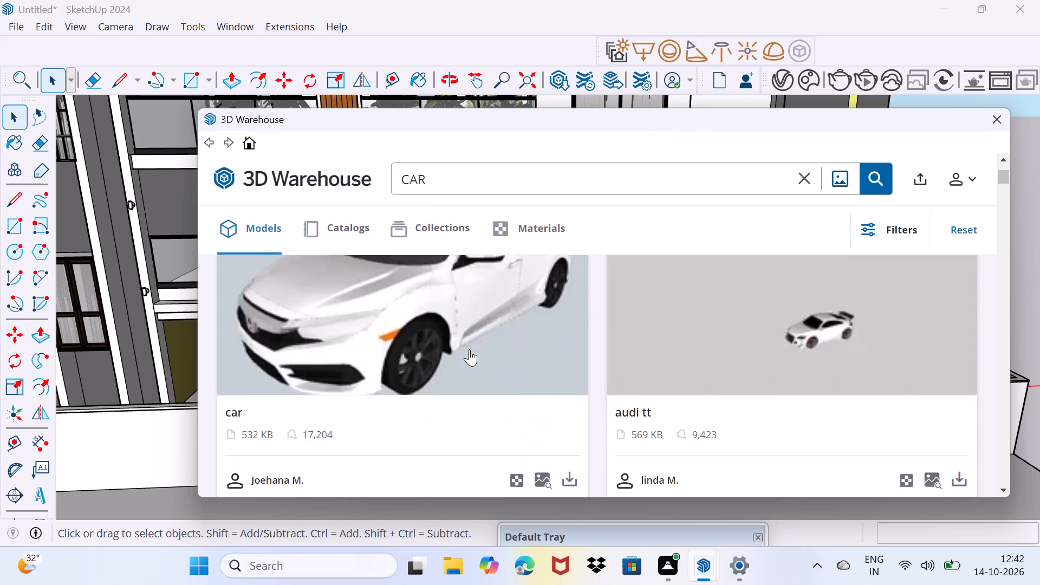
pyautogui.scroll(-1, 469, 349)
pyautogui.scroll(13, 470, 346)
pyautogui.scroll(-12, 477, 337)
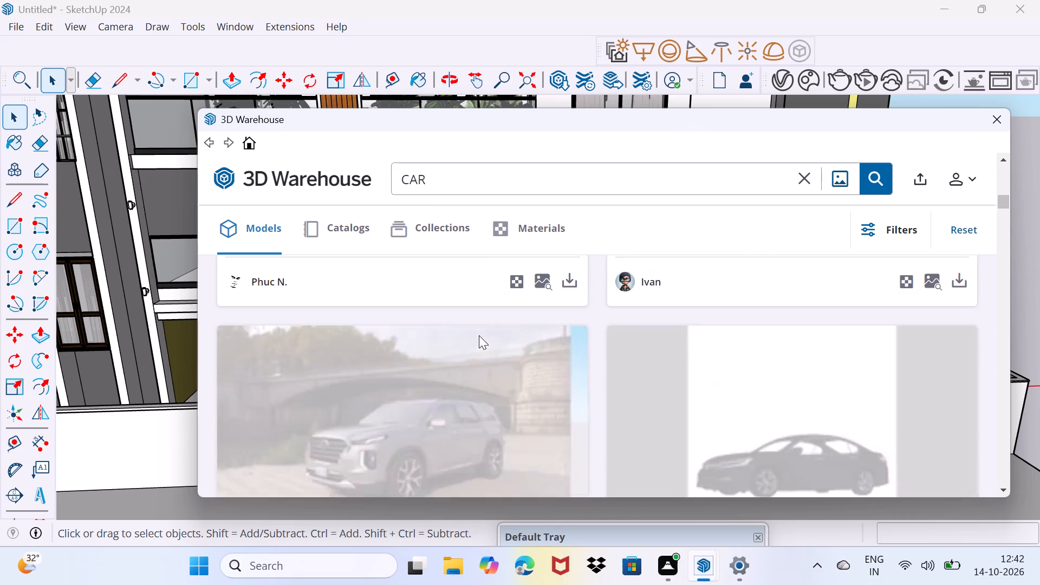
pyautogui.scroll(9, 479, 335)
pyautogui.scroll(-3, 479, 335)
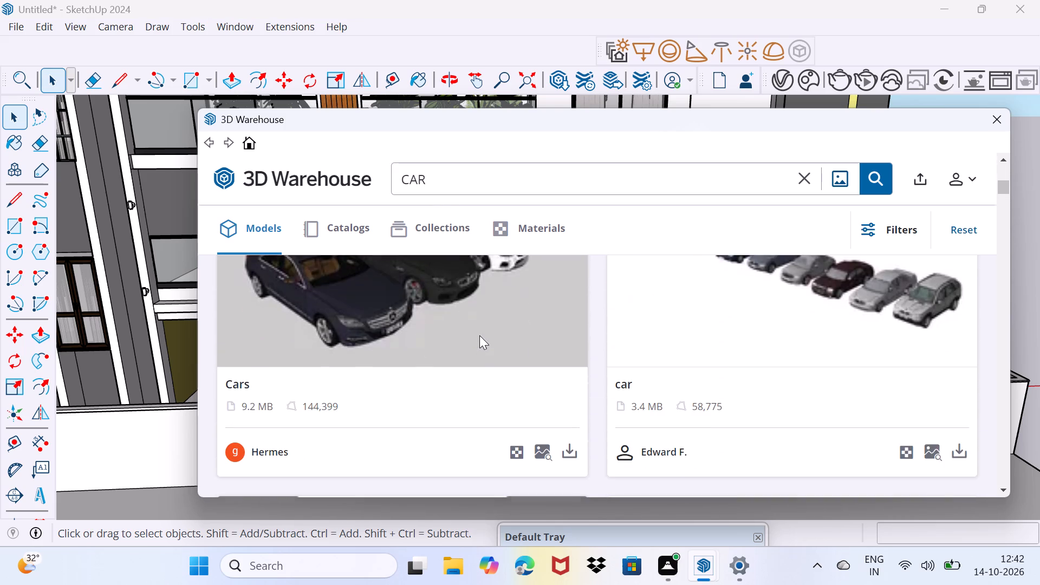
pyautogui.scroll(-1, 479, 335)
pyautogui.click(566, 369)
pyautogui.click(539, 333)
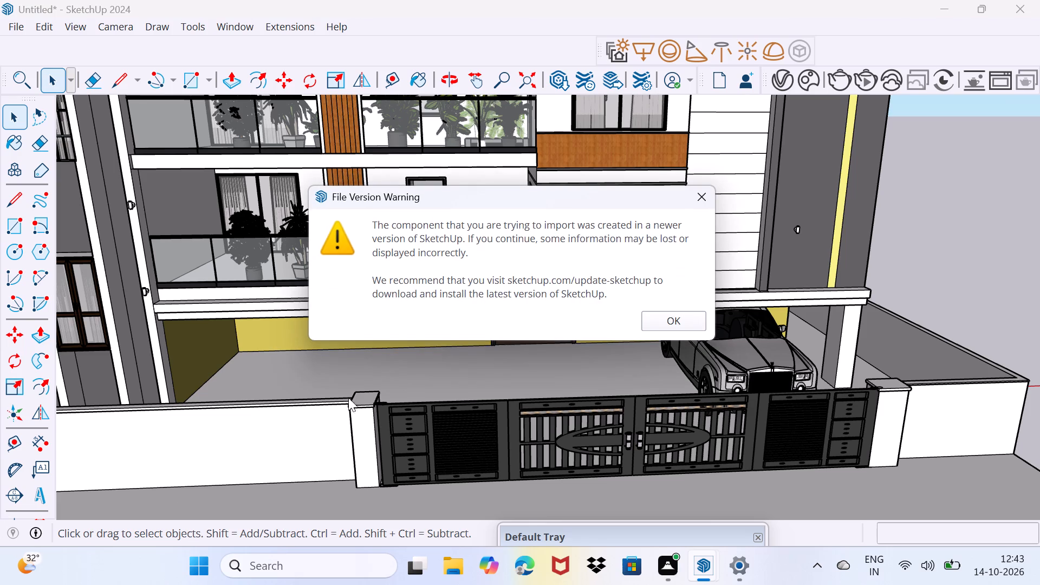
pyautogui.click(680, 323)
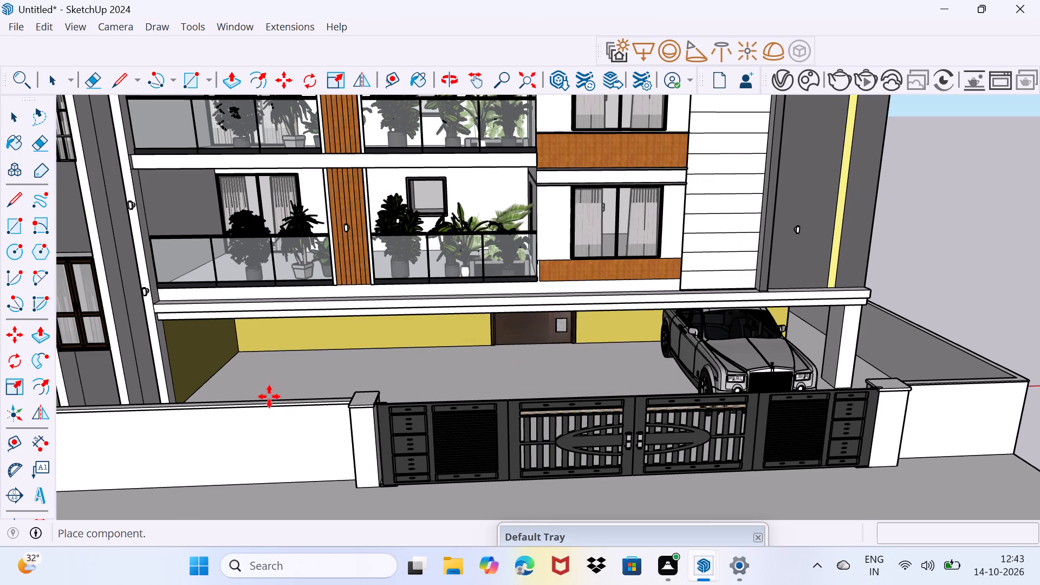
# Place the three-car Cars component on the driveway floor behind the gate, beside the existing grey car.
pyautogui.scroll(7, 295, 403)
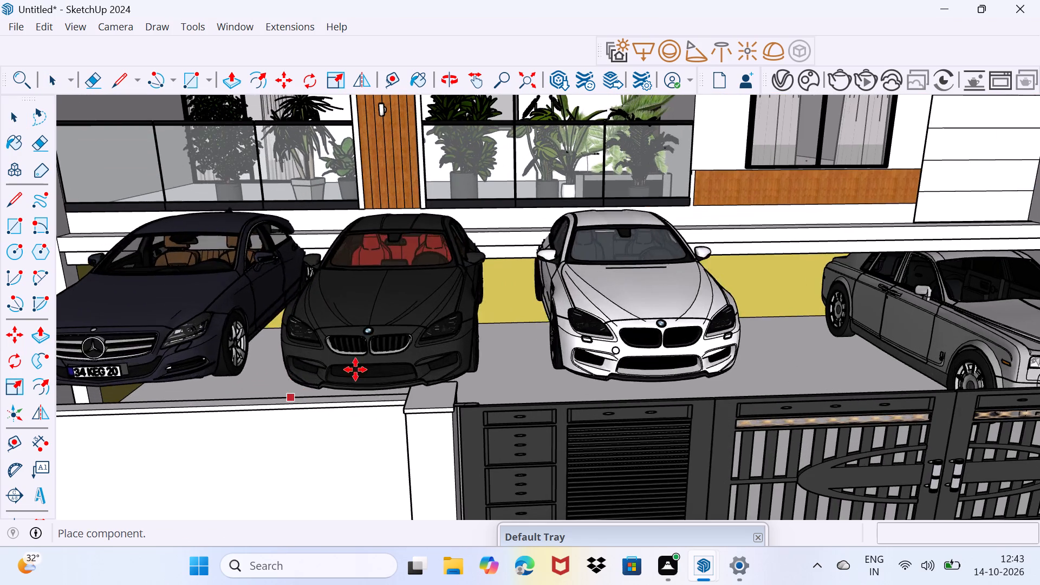
pyautogui.moveTo(367, 361); pyautogui.dragTo(237, 375, button='middle')
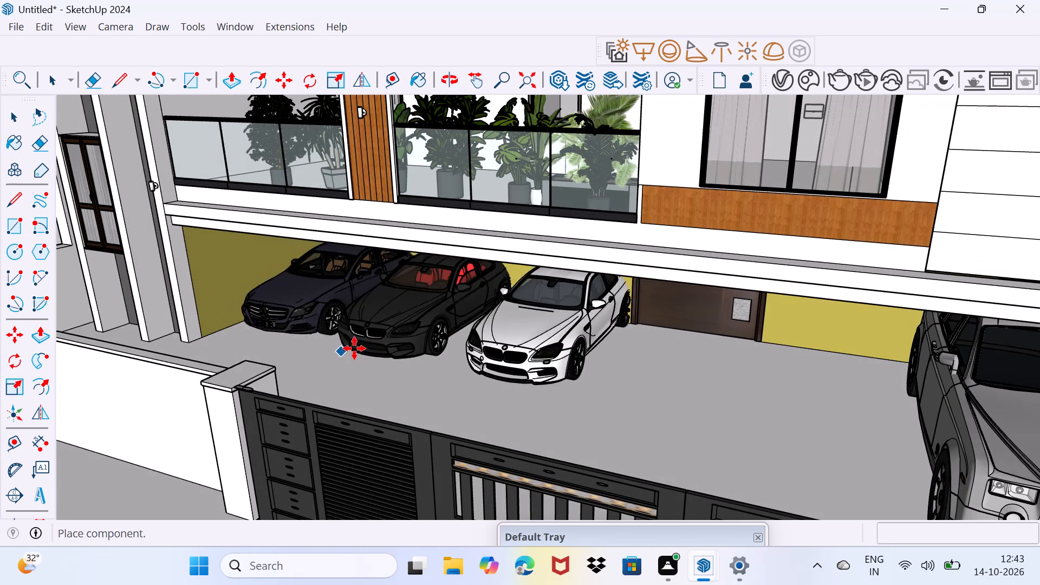
pyautogui.click(341, 366)
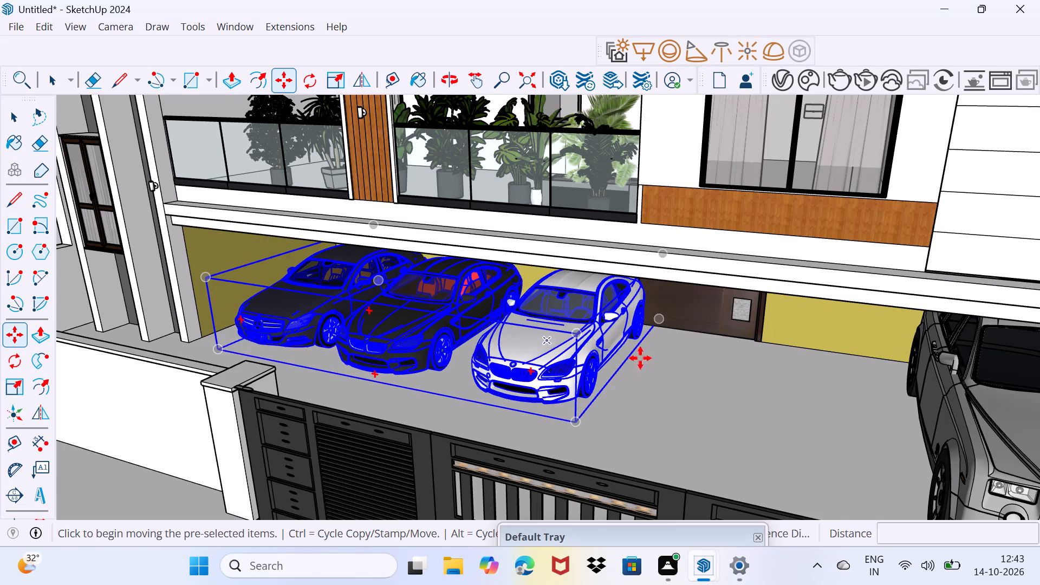
# Move the three-car component about 2' 7" across the driveway floor, picking it by its front bottom corner.
pyautogui.moveTo(640, 358); pyautogui.dragTo(581, 332, button='middle')
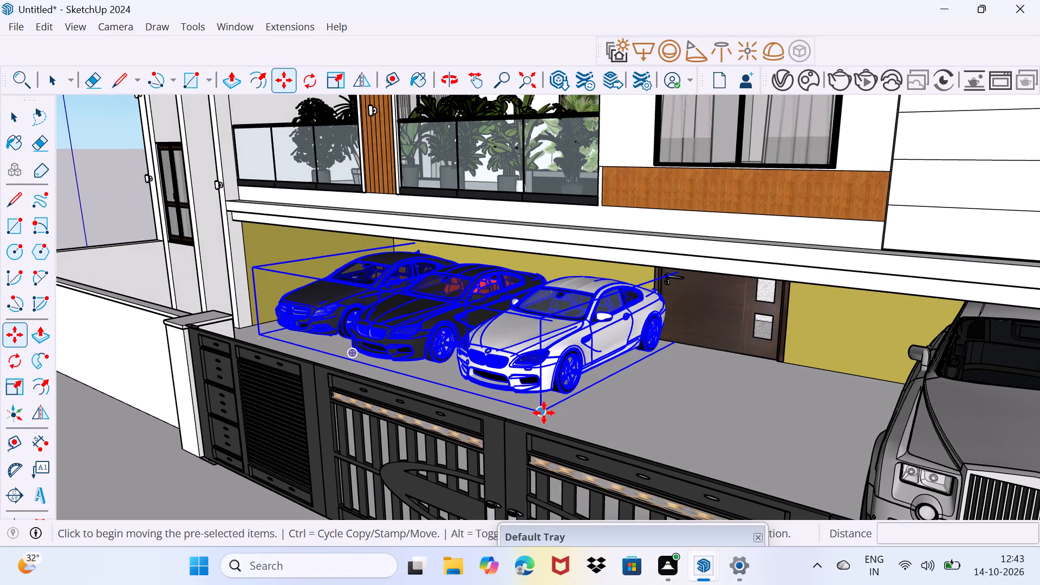
pyautogui.click(544, 413)
pyautogui.moveTo(522, 411); pyautogui.dragTo(490, 422, button='middle')
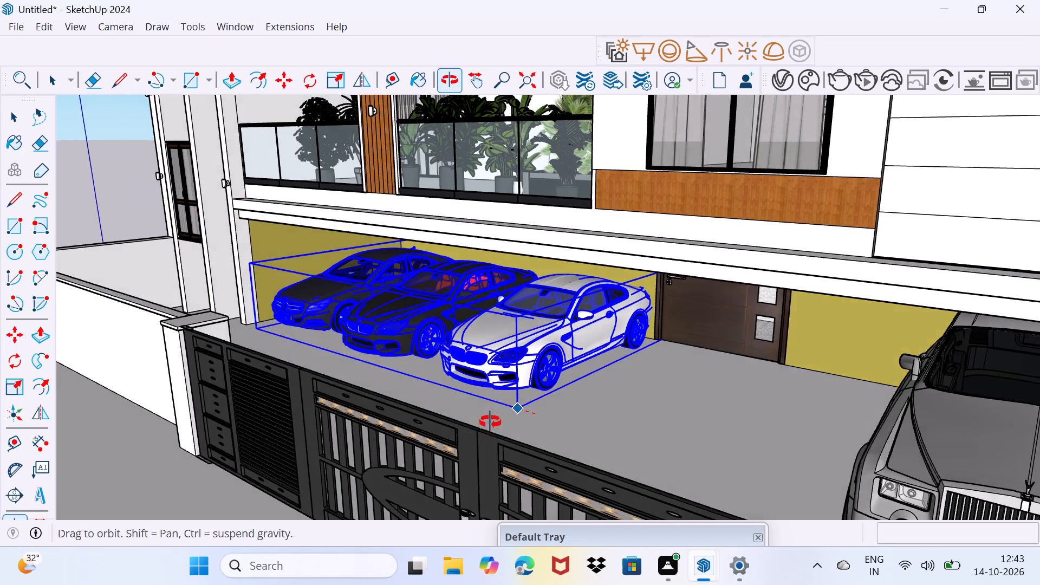
pyautogui.moveTo(490, 422); pyautogui.dragTo(451, 433, button='middle')
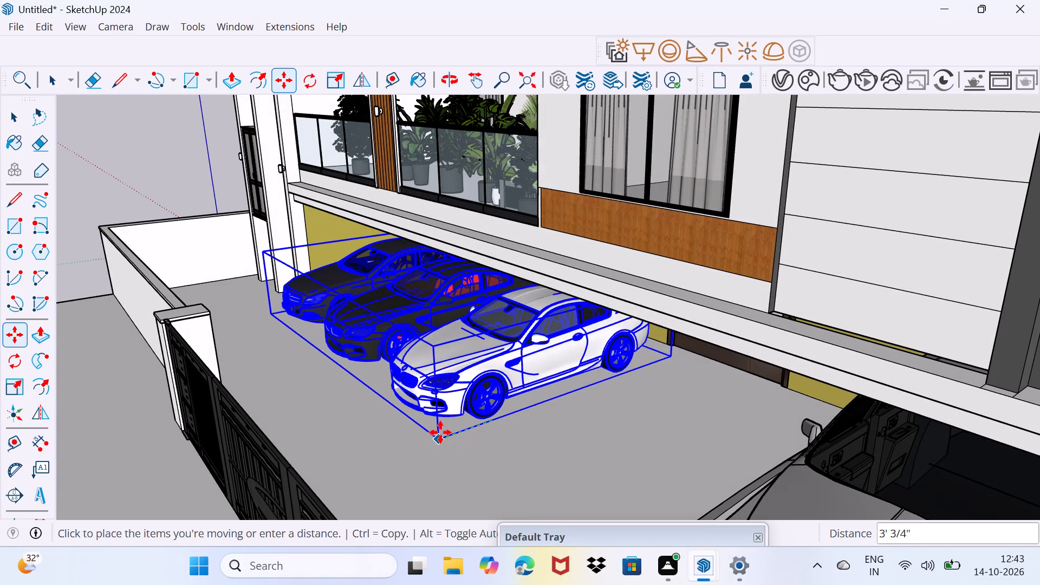
pyautogui.click(446, 430)
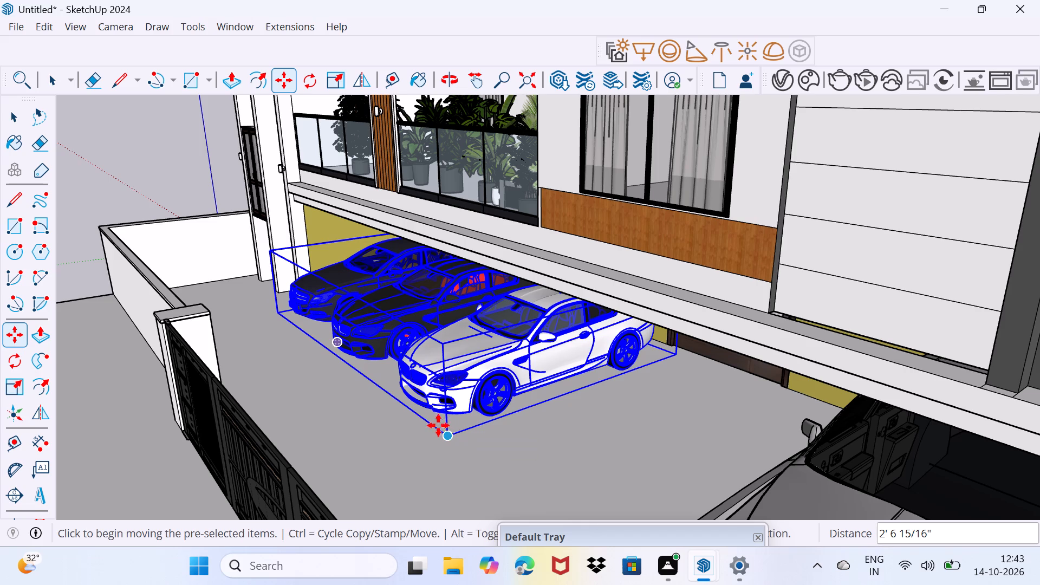
# Narrow the three-car component to about 0.89 of its width along the red axis with Scale, keeping its height at 1.00.
pyautogui.moveTo(438, 425); pyautogui.dragTo(601, 435, button='middle')
pyautogui.press('s')
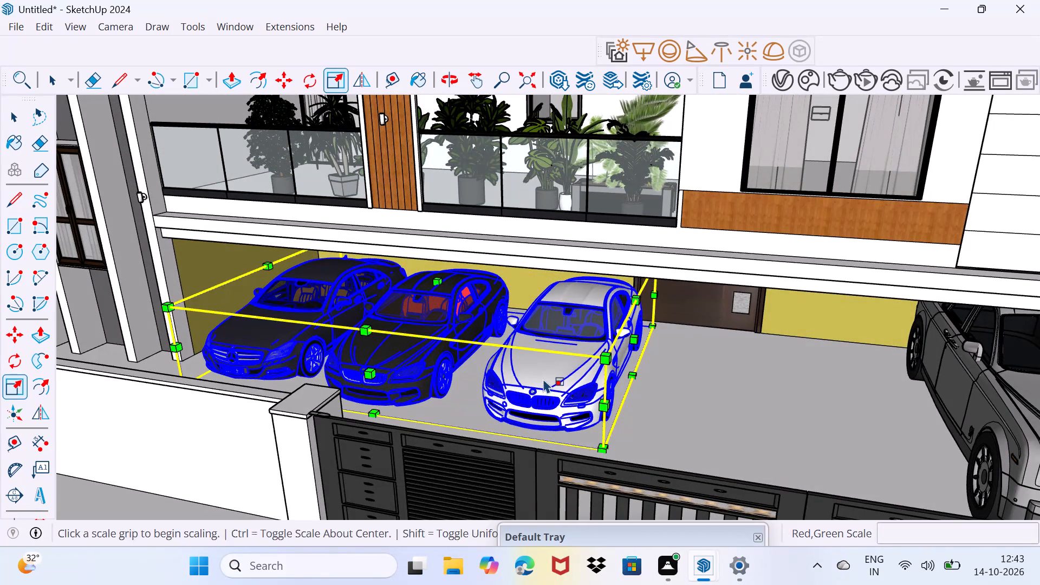
pyautogui.moveTo(635, 298); pyautogui.dragTo(595, 294)
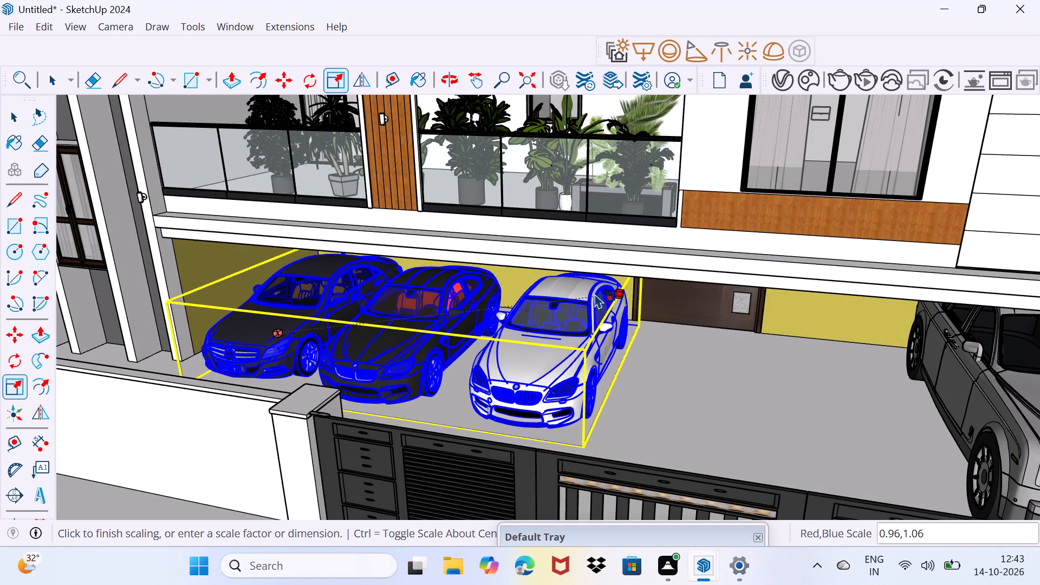
pyautogui.moveTo(595, 294); pyautogui.dragTo(590, 291)
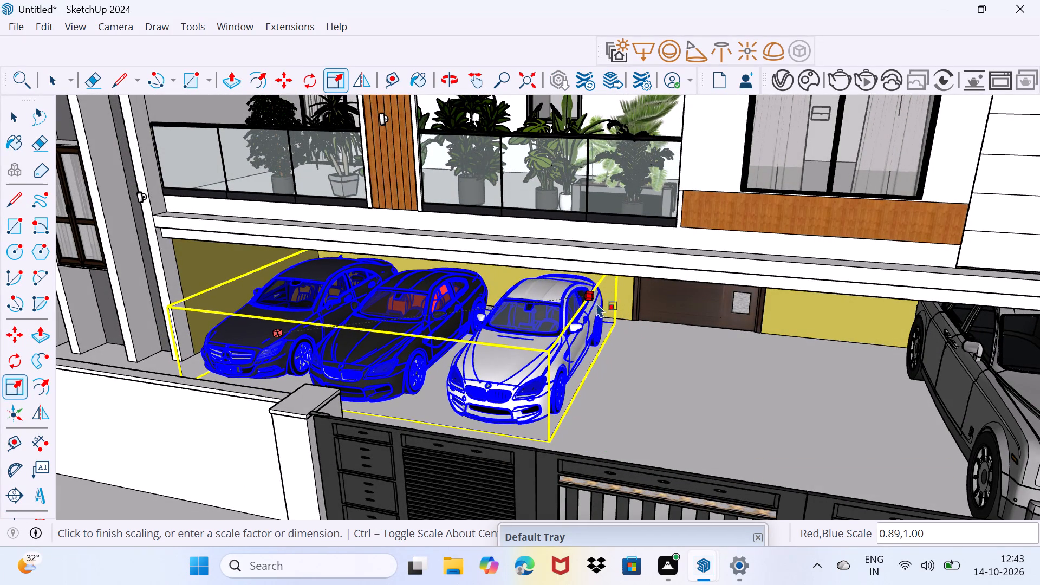
# Stretch the three-car component's height to a blue scale of about 1.21.
pyautogui.moveTo(350, 321); pyautogui.dragTo(415, 291, button='middle')
pyautogui.moveTo(381, 322); pyautogui.dragTo(419, 310, button='middle')
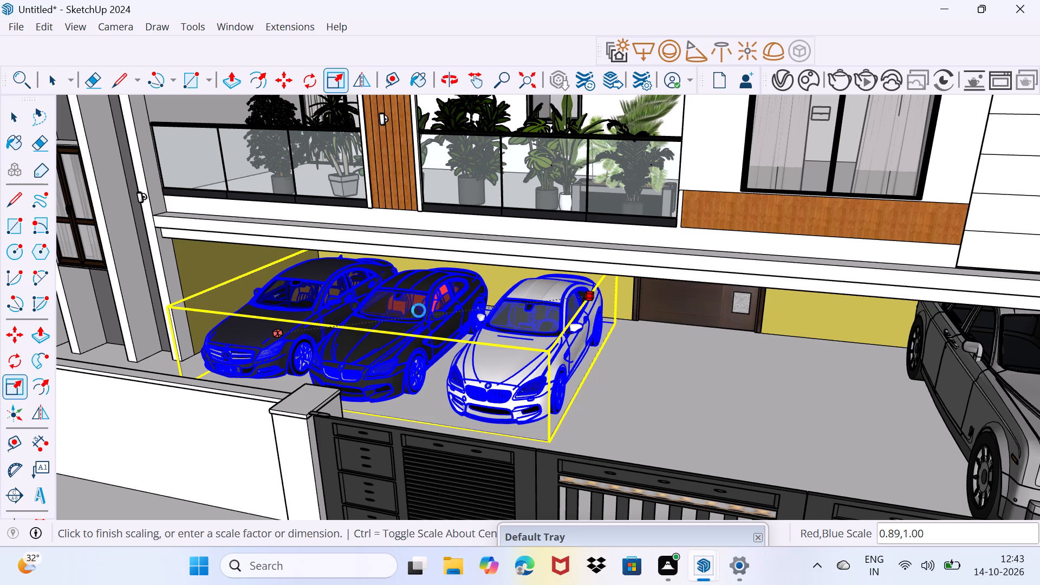
pyautogui.moveTo(419, 310); pyautogui.dragTo(422, 309, button='middle')
pyautogui.moveTo(366, 308); pyautogui.dragTo(416, 286, button='middle')
pyautogui.moveTo(408, 291); pyautogui.dragTo(411, 272)
pyautogui.moveTo(418, 300); pyautogui.dragTo(322, 327, button='middle')
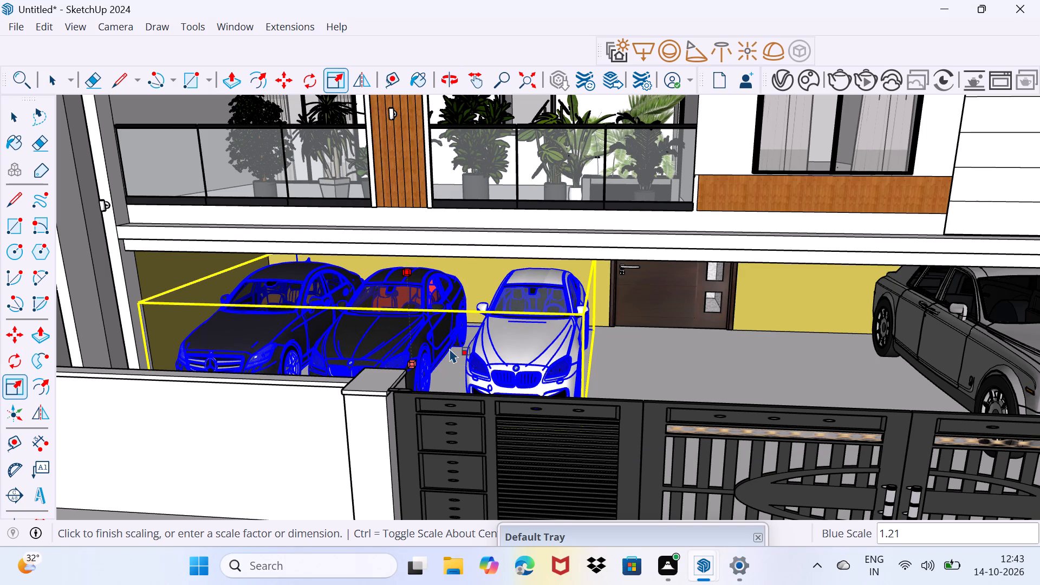
# Lengthen the three-car component toward the gate to a green scale of about 1.07, and clear the selection.
pyautogui.moveTo(450, 348); pyautogui.dragTo(319, 357, button='middle')
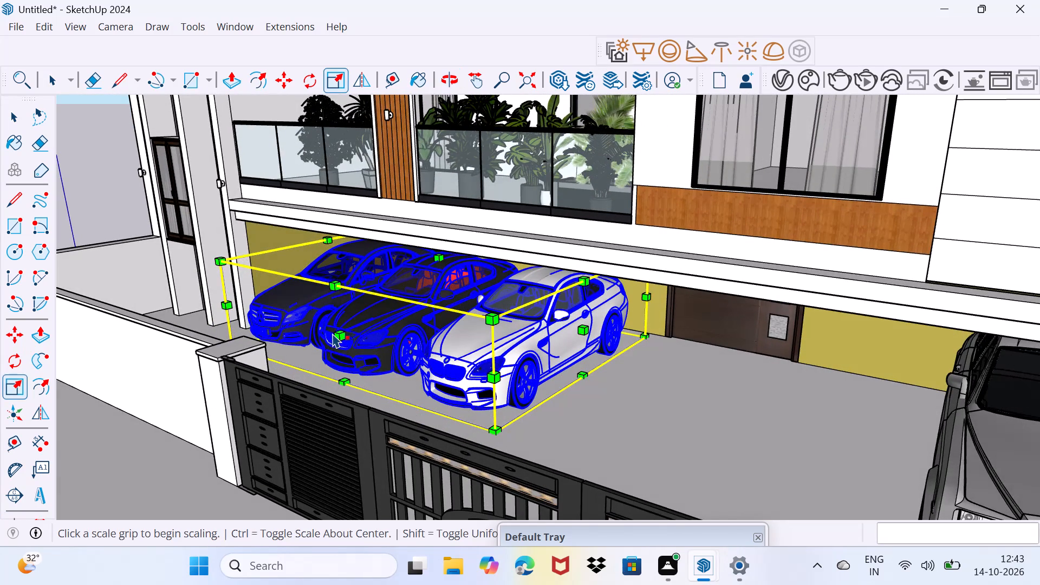
pyautogui.moveTo(333, 333); pyautogui.dragTo(320, 340)
pyautogui.moveTo(340, 336); pyautogui.dragTo(337, 339)
pyautogui.moveTo(337, 339); pyautogui.dragTo(324, 345)
pyautogui.press('space')
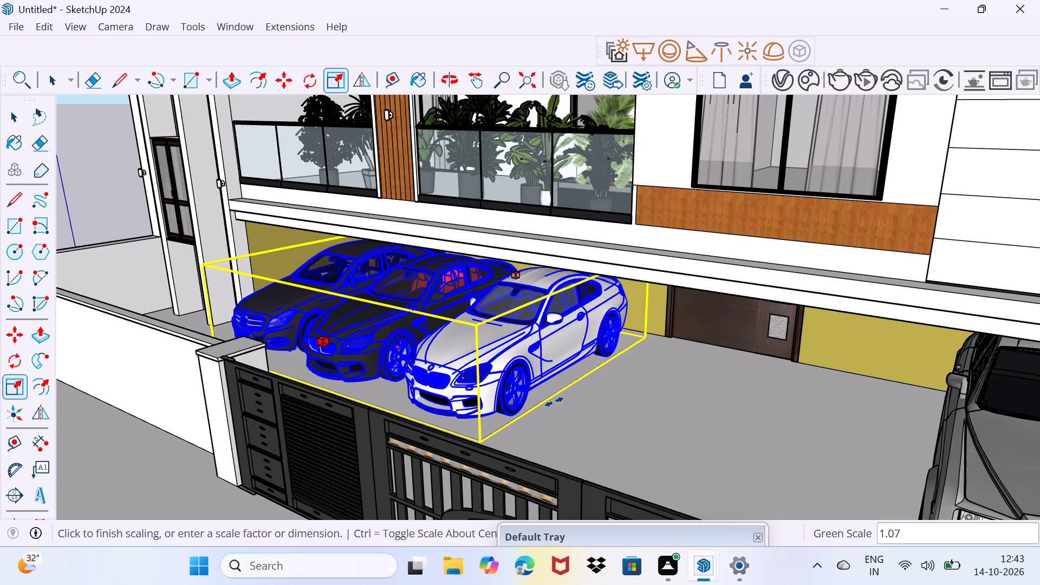
pyautogui.press('space')
pyautogui.press('space')
pyautogui.press('space')
pyautogui.moveTo(577, 440); pyautogui.dragTo(595, 427)
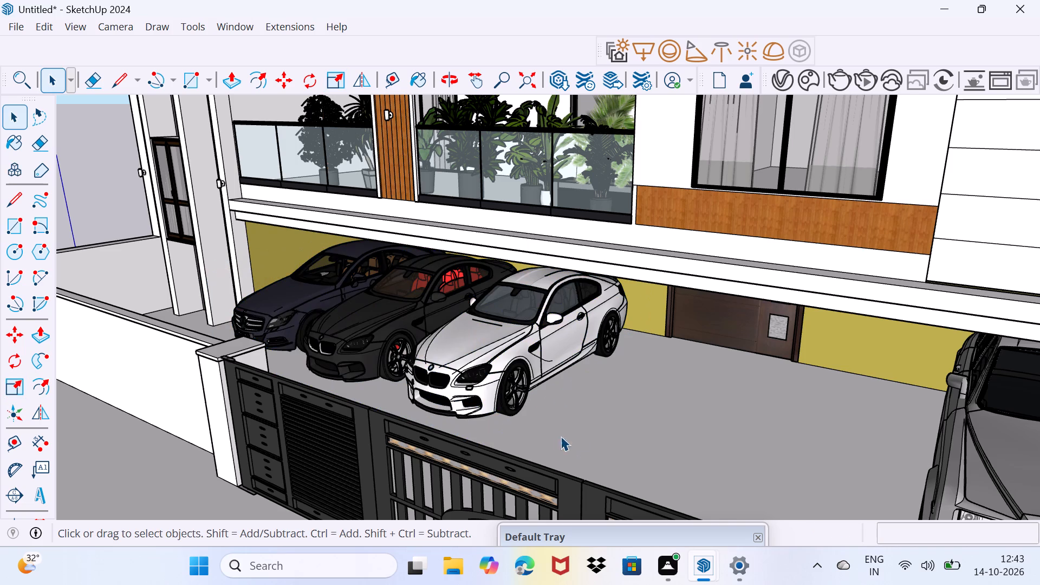
# Examine the size and placement of the parked cars from above, over the boundary wall and through the gate.
pyautogui.moveTo(539, 436); pyautogui.dragTo(809, 465, button='middle')
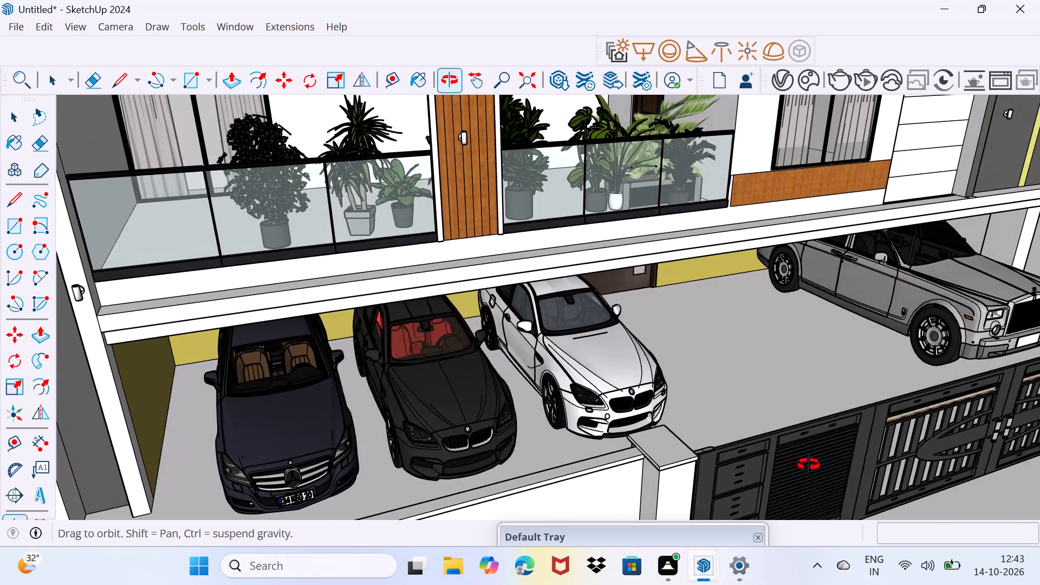
pyautogui.moveTo(809, 465); pyautogui.dragTo(687, 403, button='middle')
pyautogui.scroll(-3, 687, 403)
pyautogui.moveTo(615, 404); pyautogui.dragTo(777, 379, button='middle')
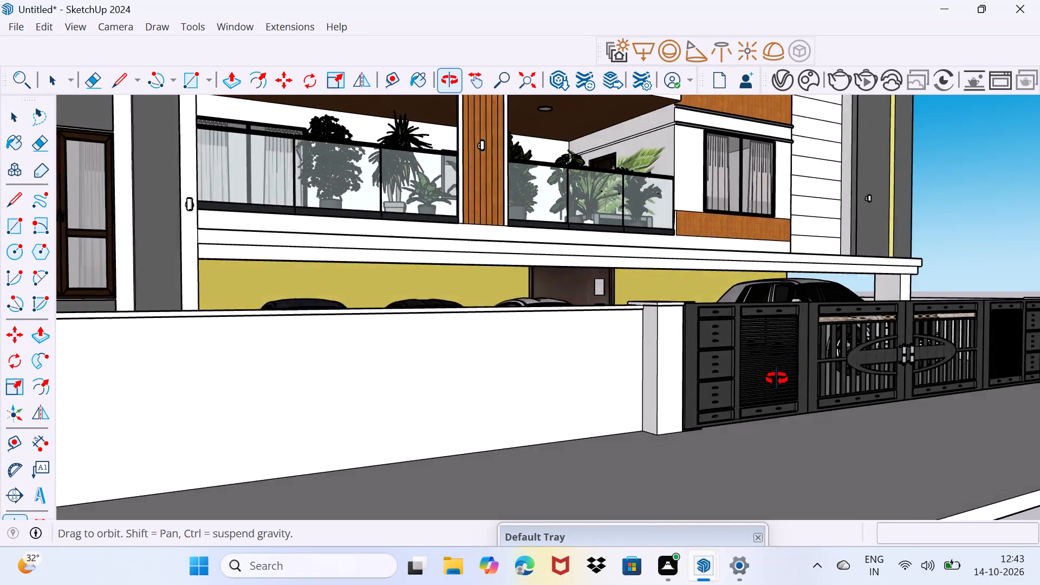
pyautogui.moveTo(777, 379); pyautogui.dragTo(562, 379, button='middle')
pyautogui.scroll(-3, 562, 379)
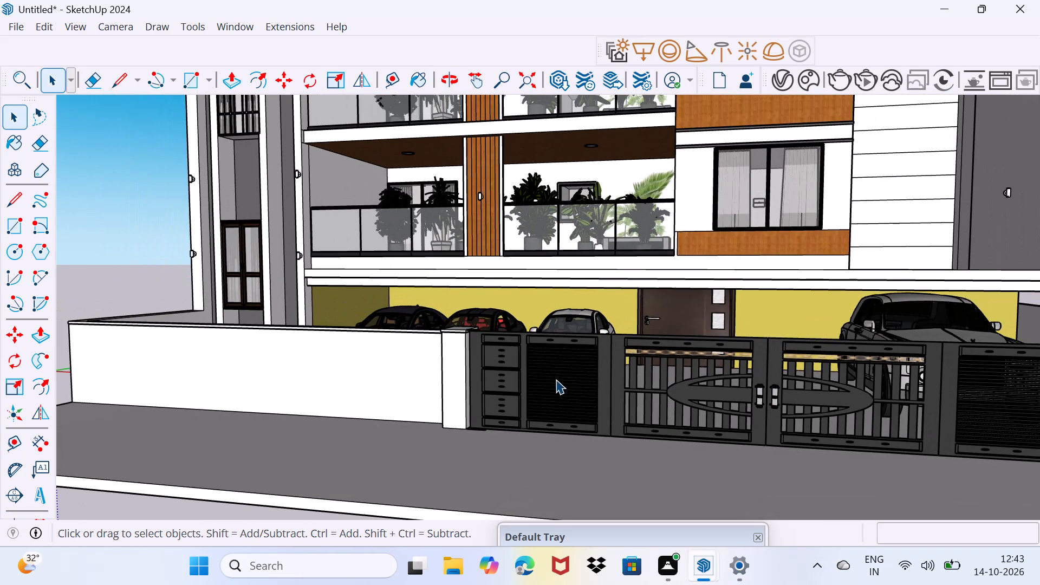
pyautogui.keyDown('shift'); pyautogui.moveTo(567, 371); pyautogui.dragTo(506, 450, button='middle'); pyautogui.keyUp('shift')
pyautogui.moveTo(511, 424); pyautogui.dragTo(560, 417, button='middle')
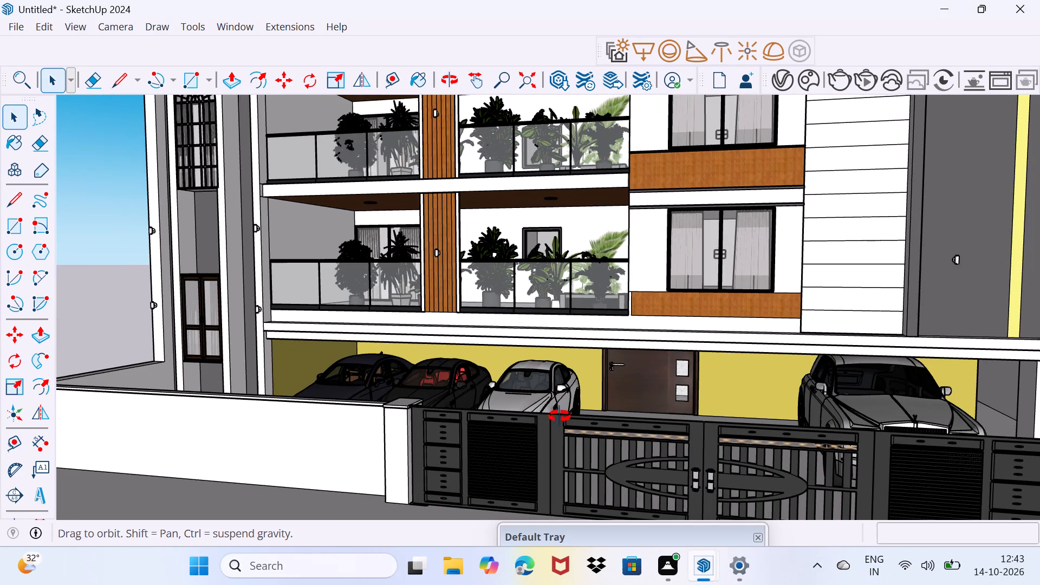
pyautogui.moveTo(560, 417); pyautogui.dragTo(591, 407, button='middle')
pyautogui.keyDown('shift'); pyautogui.moveTo(544, 444); pyautogui.dragTo(675, 370, button='middle'); pyautogui.keyUp('shift')
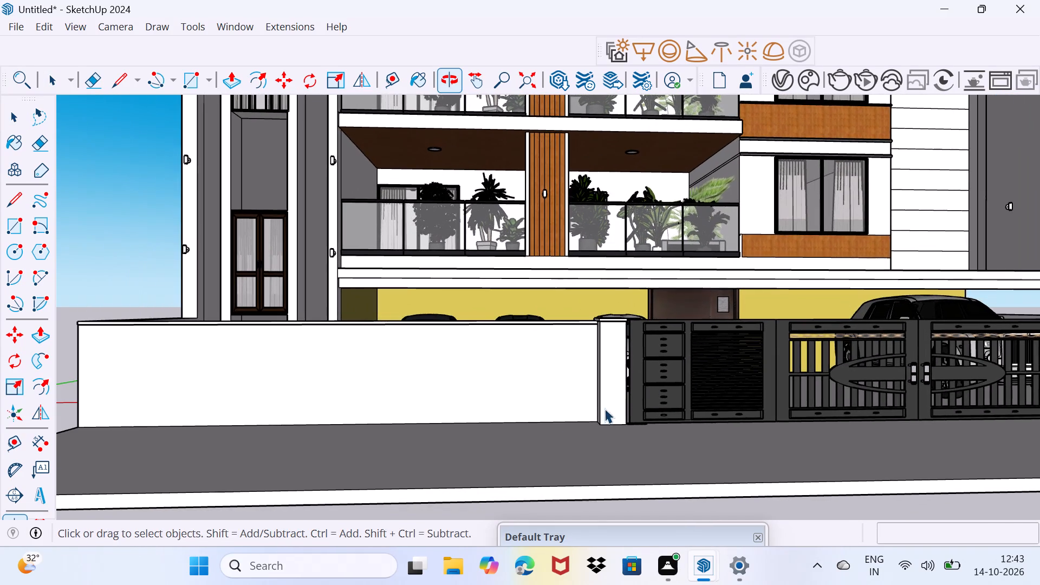
pyautogui.moveTo(561, 418); pyautogui.dragTo(615, 420, button='middle')
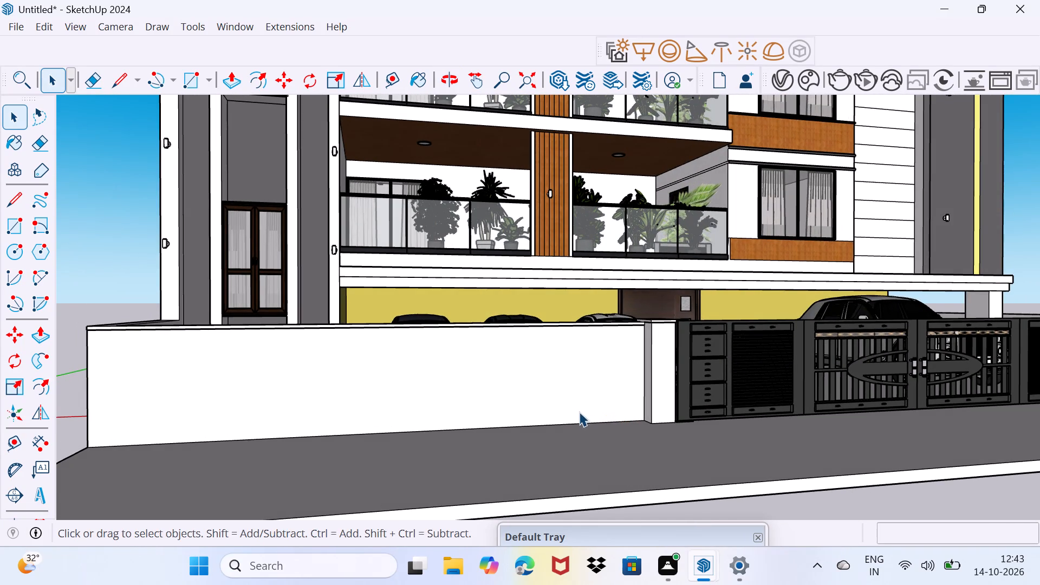
pyautogui.moveTo(579, 409); pyautogui.dragTo(703, 435, button='middle')
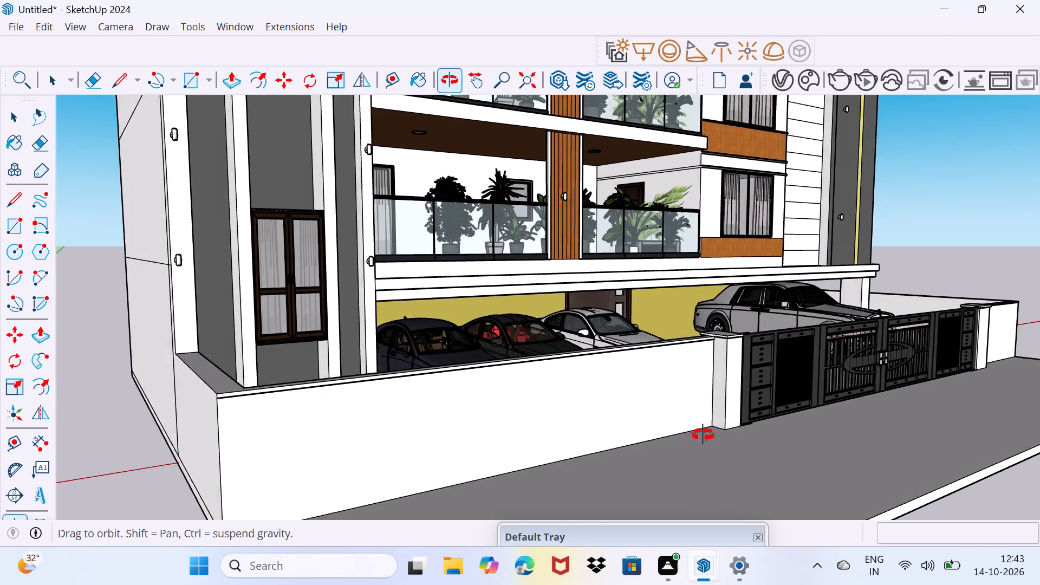
pyautogui.moveTo(703, 435); pyautogui.dragTo(591, 443, button='middle')
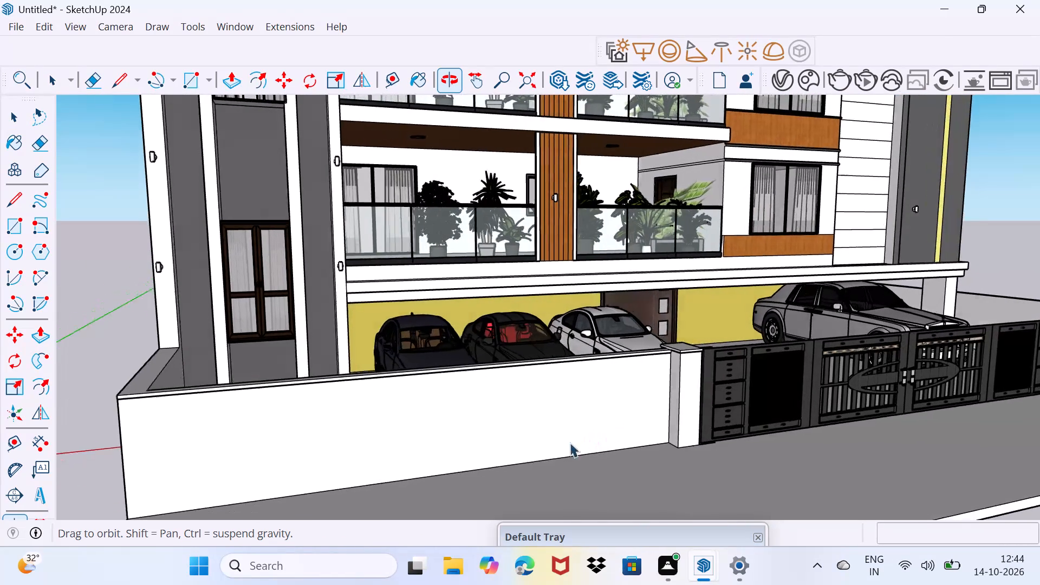
# Copy the front boundary wall's bottom edge 1' outward onto the pavement, to the gate pillar's outer corner, and clear the selection.
pyautogui.scroll(2, 404, 450)
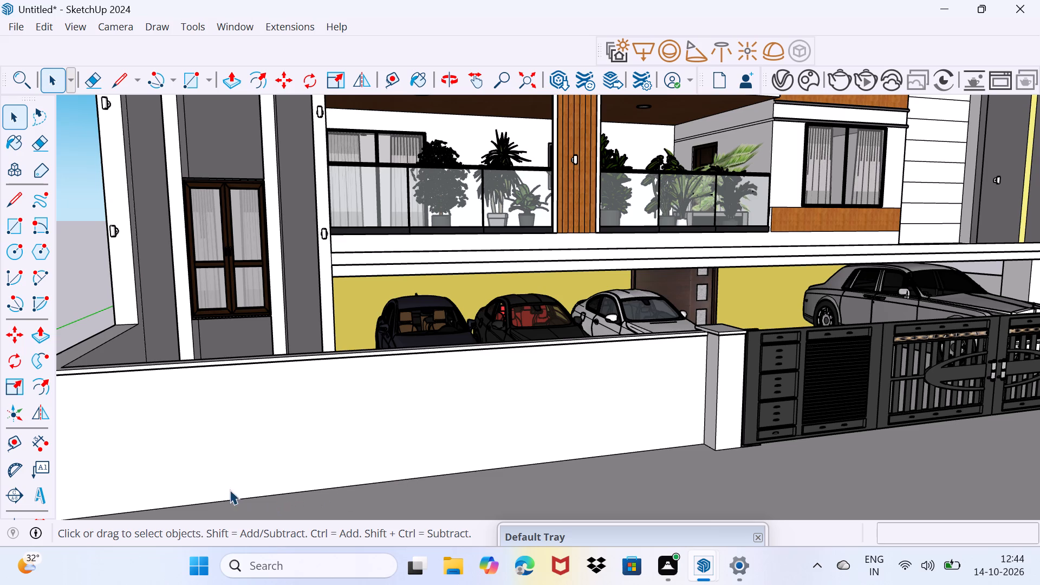
pyautogui.moveTo(263, 469); pyautogui.dragTo(354, 402, button='middle')
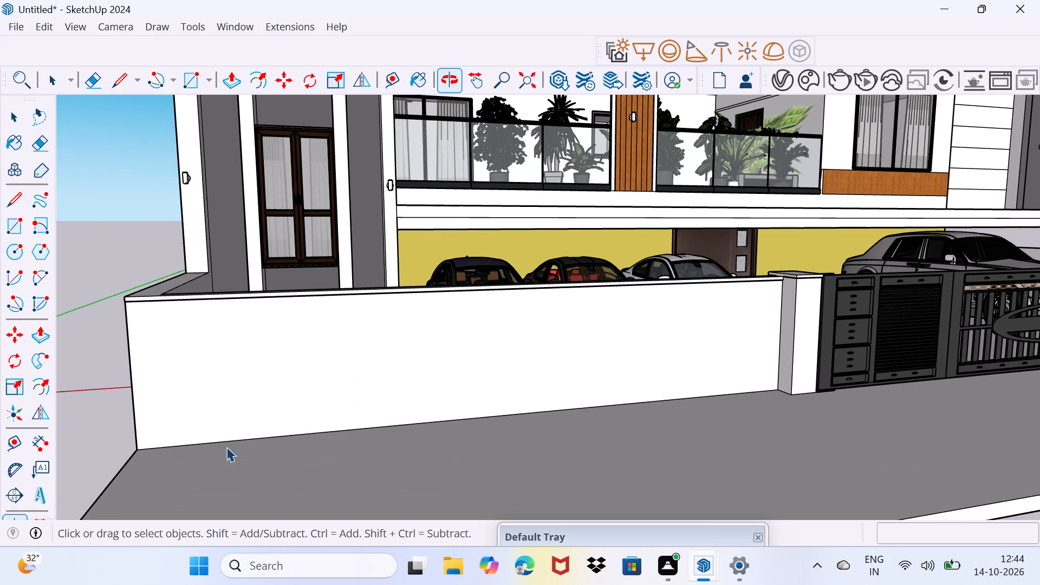
pyautogui.scroll(2, 145, 451)
pyautogui.click(154, 449)
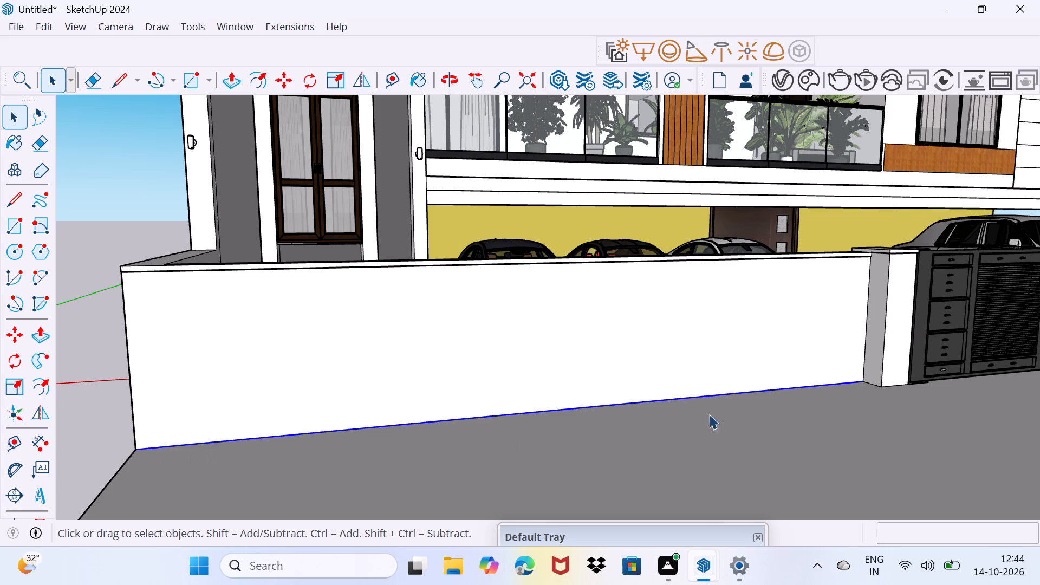
pyautogui.scroll(5, 884, 381)
pyautogui.moveTo(864, 392); pyautogui.dragTo(844, 406, button='middle')
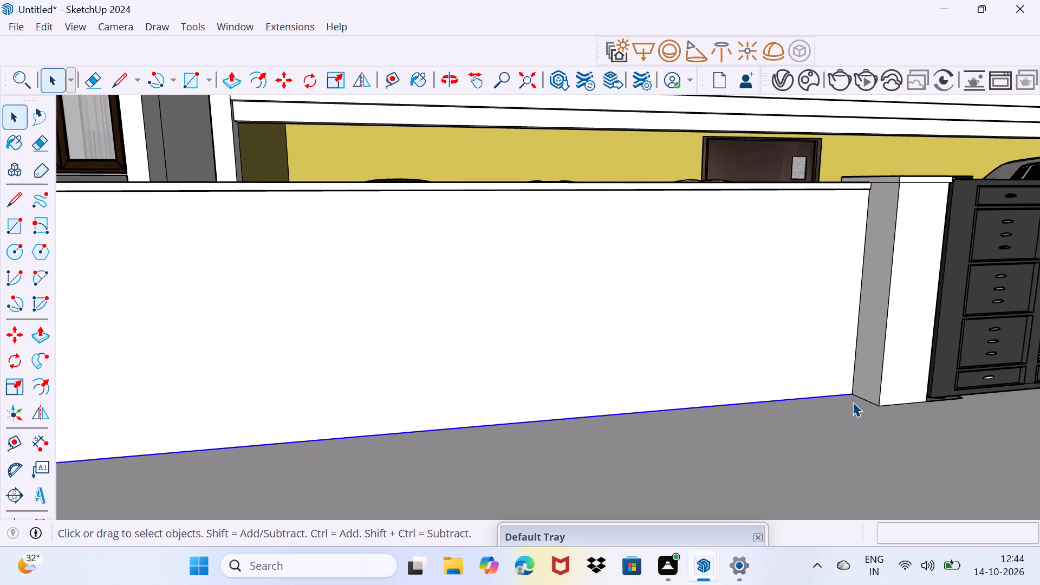
pyautogui.press('m')
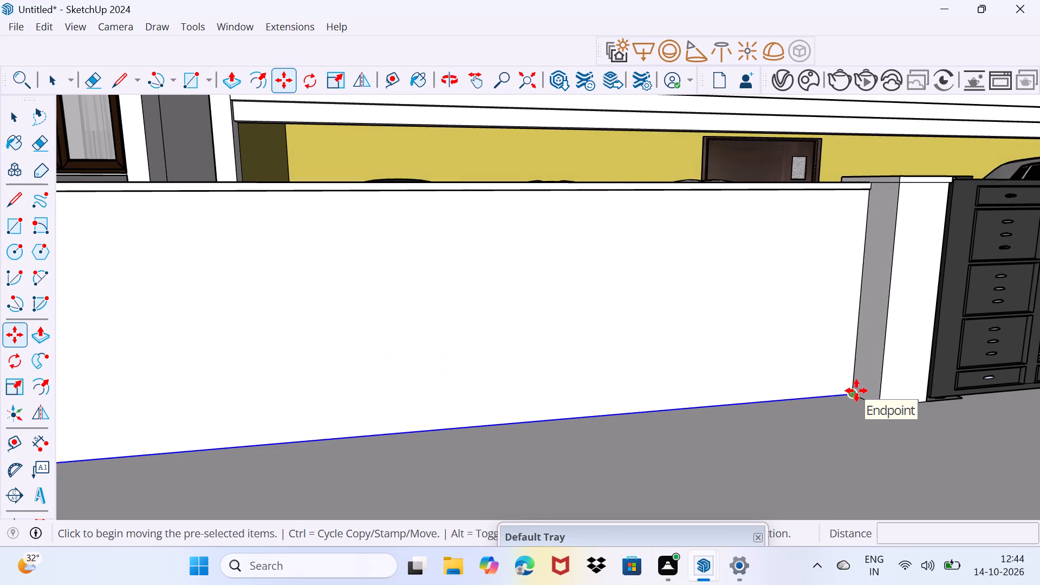
pyautogui.click(856, 391)
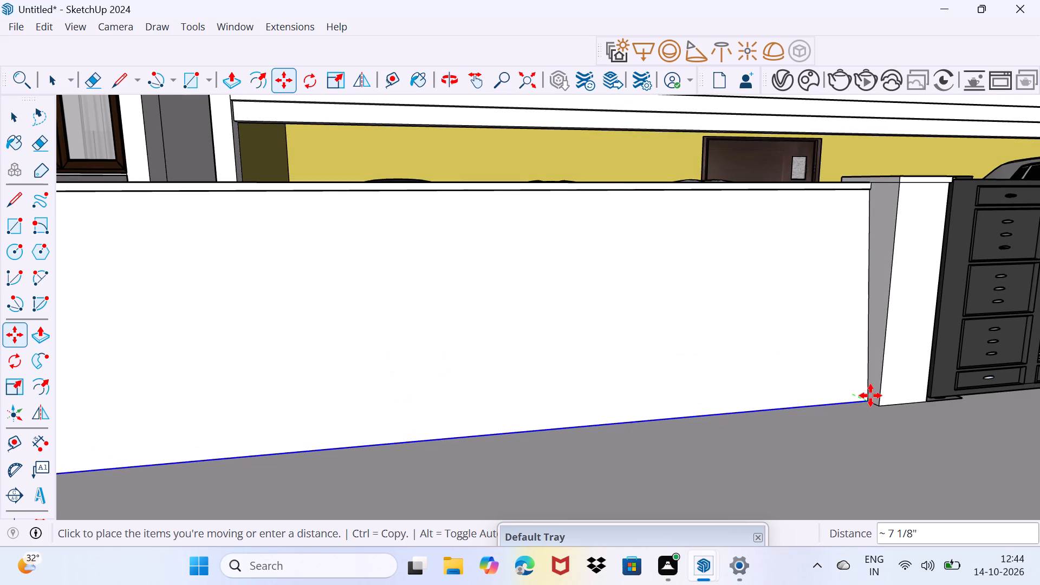
pyautogui.scroll(4, 864, 402)
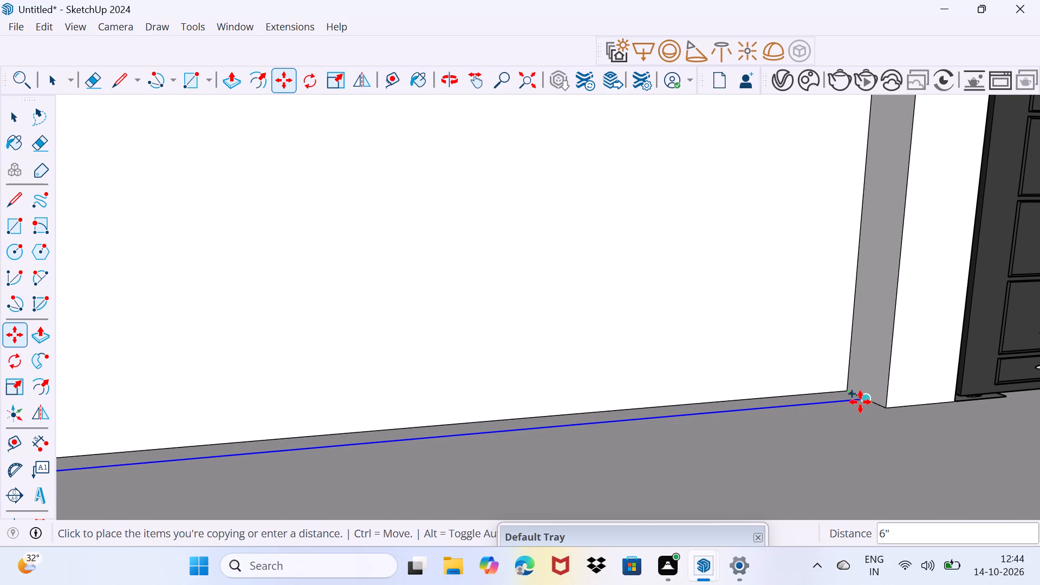
pyautogui.click(882, 407)
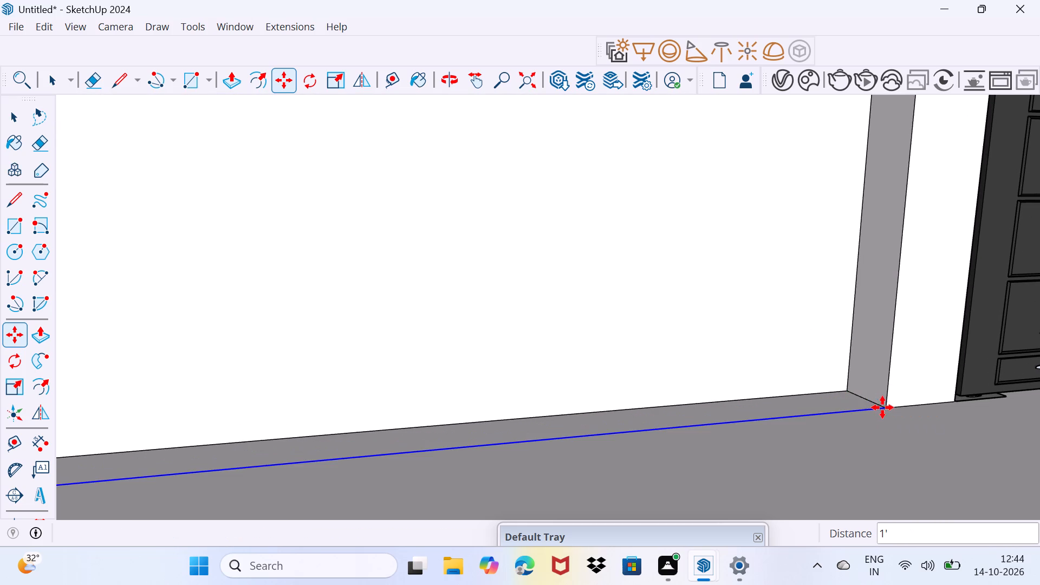
pyautogui.press('space')
pyautogui.scroll(-4, 711, 401)
pyautogui.moveTo(693, 409); pyautogui.dragTo(806, 422, button='middle')
pyautogui.moveTo(775, 434); pyautogui.dragTo(802, 418)
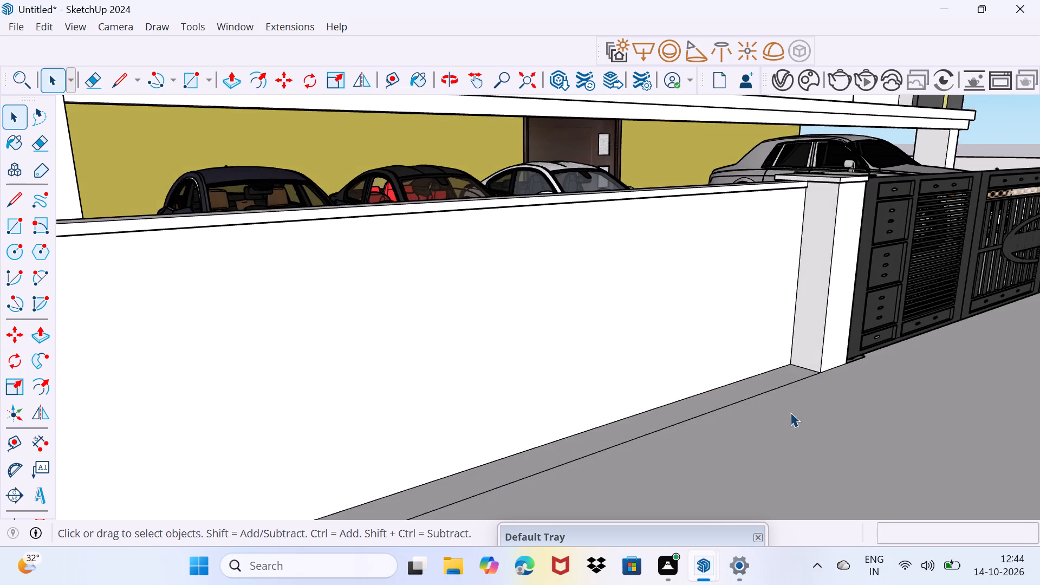
pyautogui.scroll(-6, 767, 417)
pyautogui.moveTo(607, 448); pyautogui.dragTo(710, 296, button='middle')
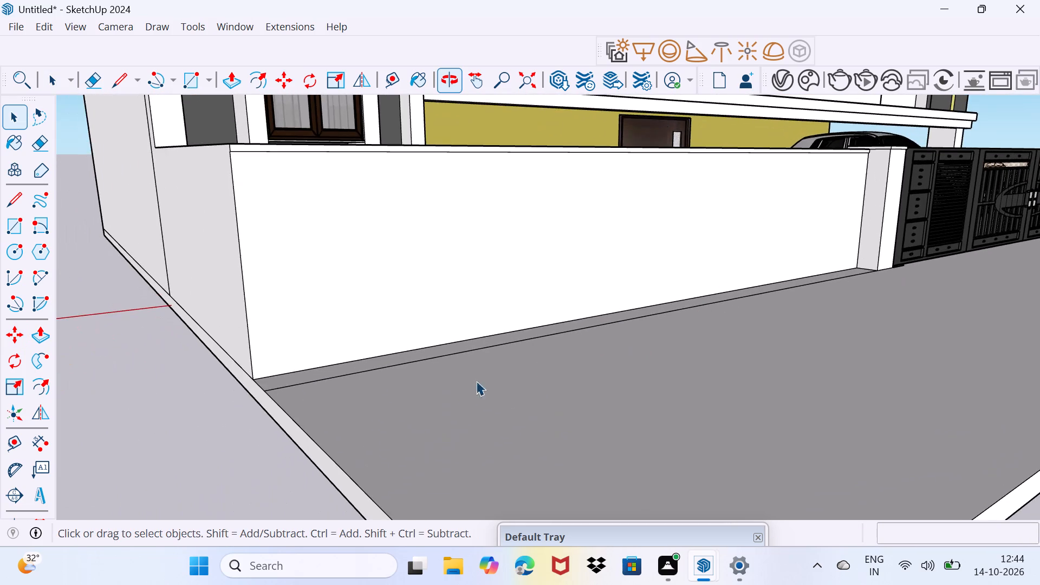
# Draw a 1' line closing the pavement strip's open end, from the copied edge to the front boundary wall's bottom corner.
pyautogui.scroll(7, 302, 384)
pyautogui.press('l')
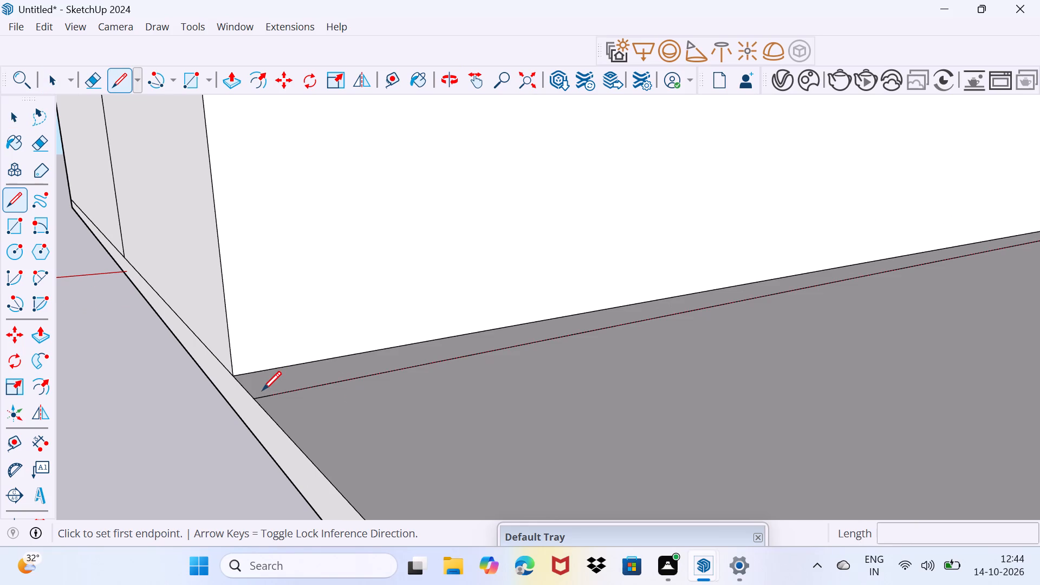
pyautogui.click(258, 399)
pyautogui.click(231, 375)
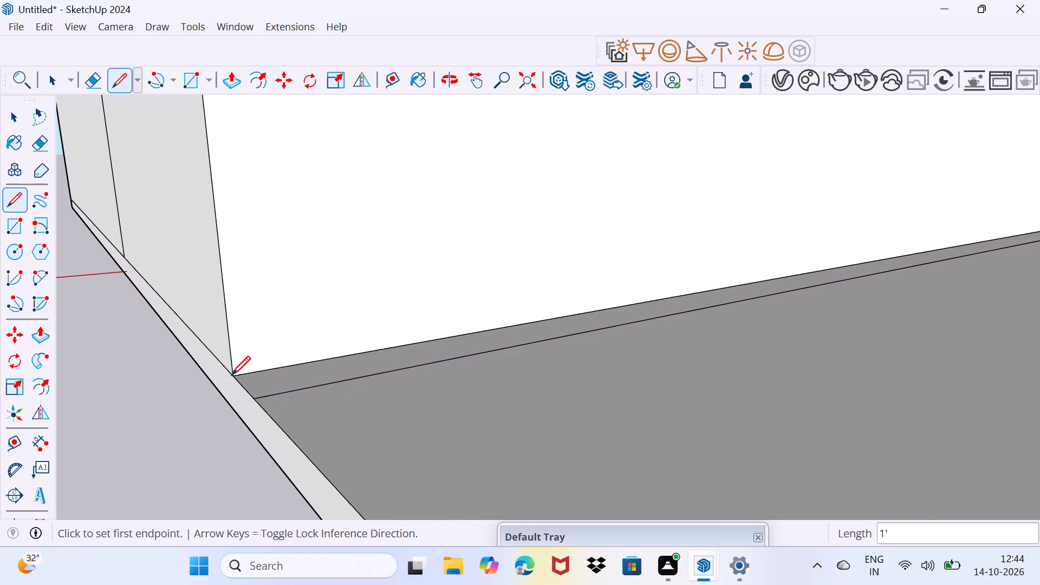
pyautogui.press('space')
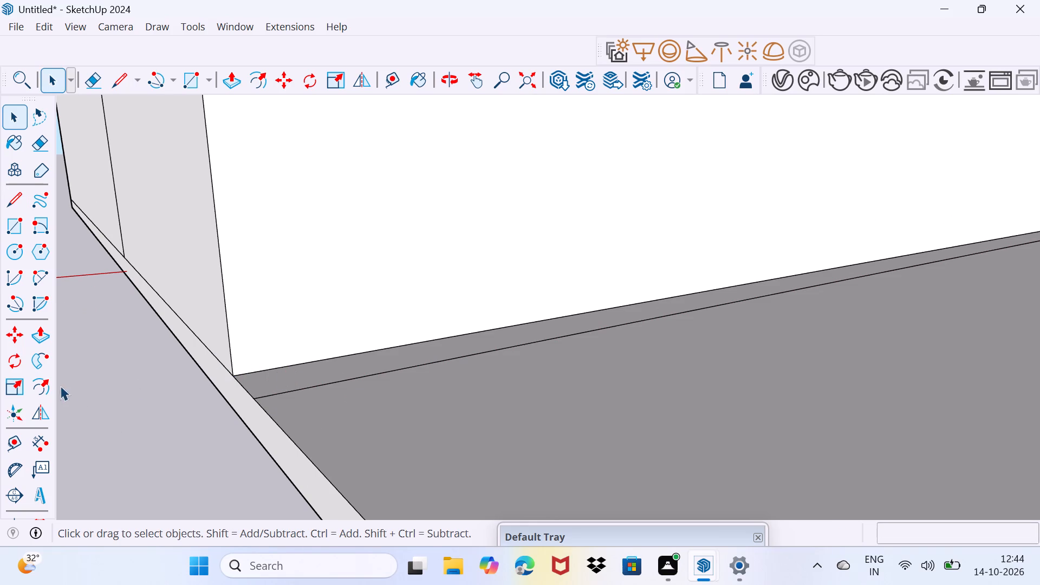
# Offset the strip face's outline inward by about 1 5/8" to form a thin rim.
pyautogui.click(41, 387)
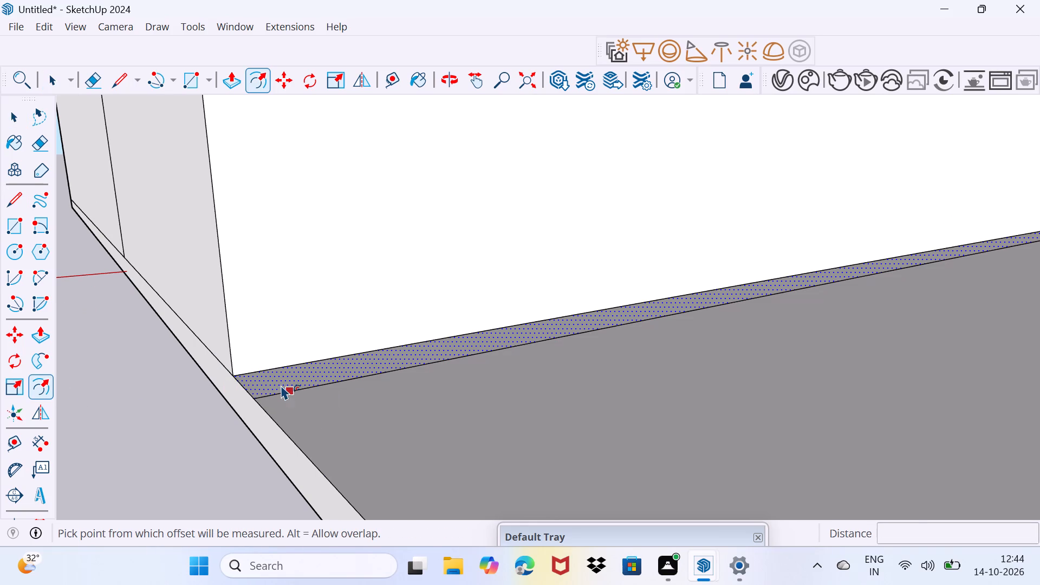
pyautogui.click(281, 385)
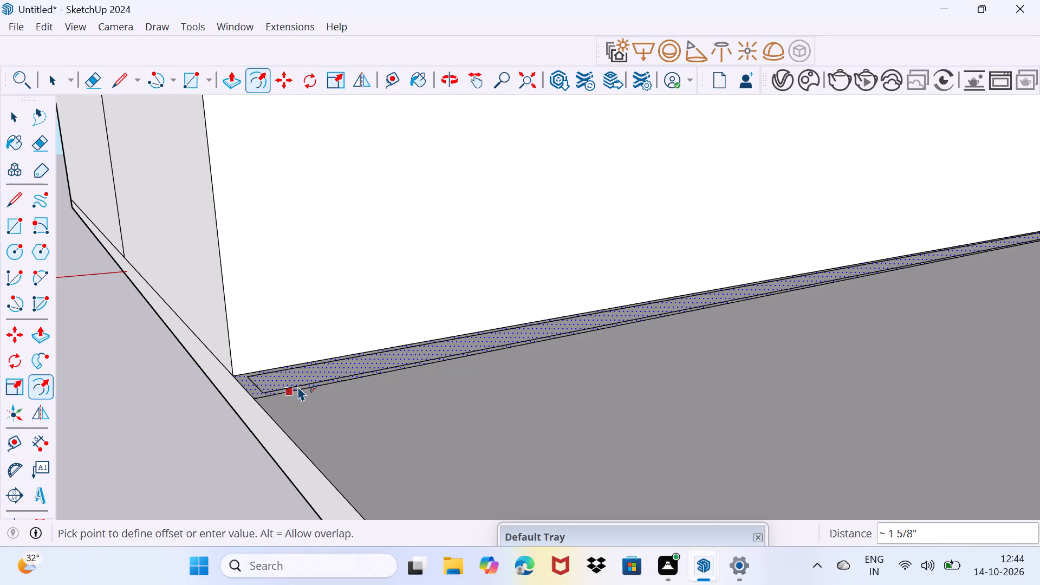
pyautogui.click(298, 386)
pyautogui.press('space')
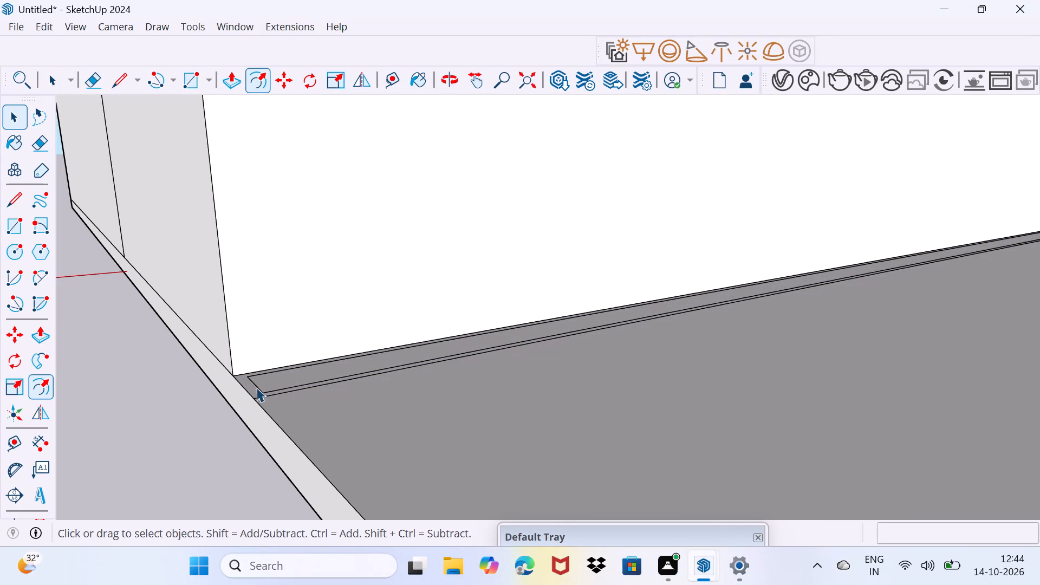
# Raise the rim around the strip 1' with Push/Pull to form a planter trough along the front boundary wall.
pyautogui.scroll(3, 257, 388)
pyautogui.click(252, 393)
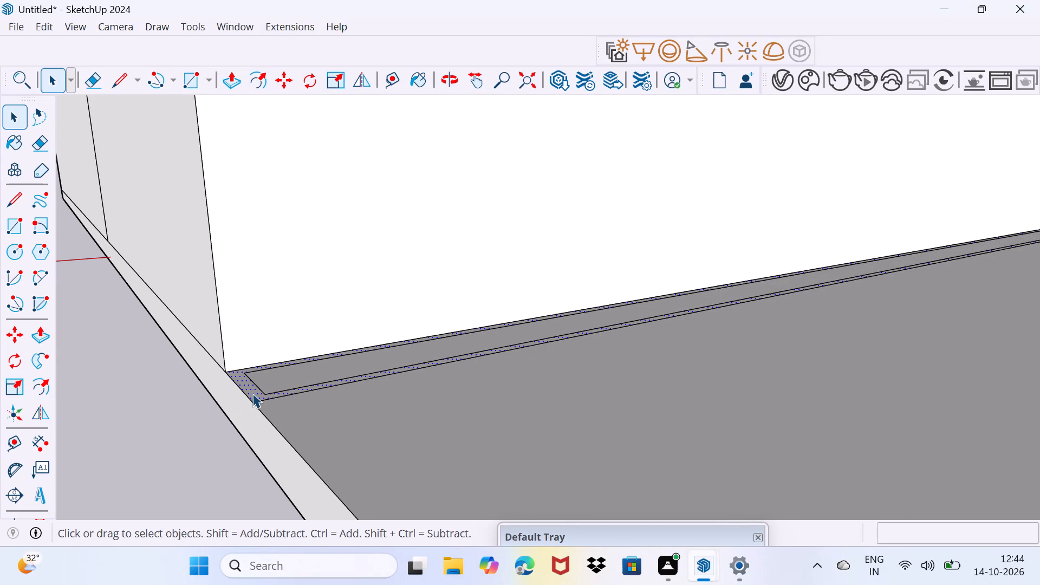
pyautogui.press('p')
pyautogui.click(252, 393)
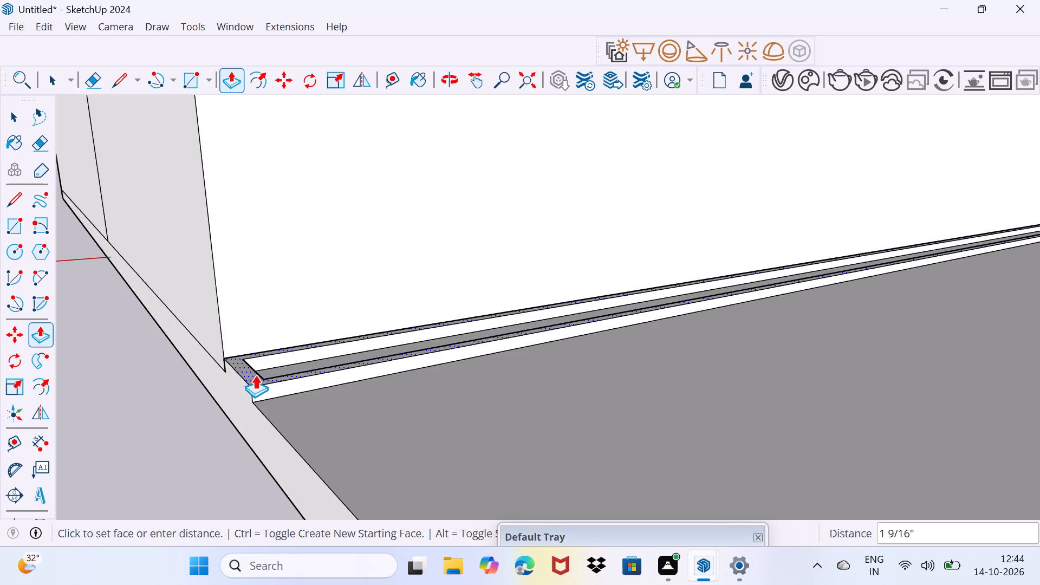
pyautogui.write("1'")
pyautogui.press('Return')
pyautogui.scroll(-2, 281, 349)
pyautogui.press('space')
pyautogui.moveTo(409, 351); pyautogui.dragTo(373, 387, button='middle')
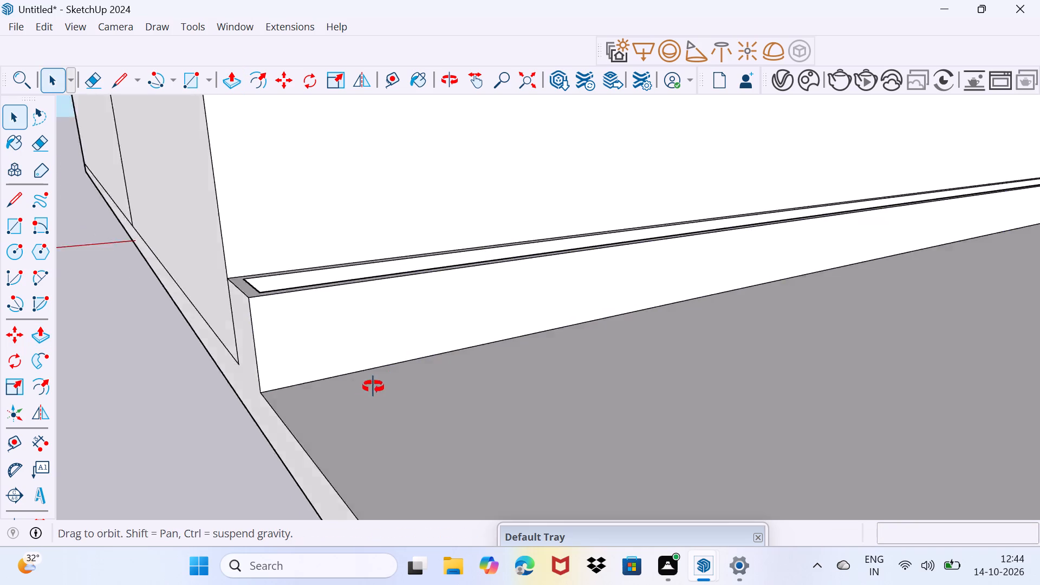
pyautogui.moveTo(373, 387); pyautogui.dragTo(363, 419, button='middle')
pyautogui.scroll(-12, 328, 429)
pyautogui.moveTo(847, 304); pyautogui.dragTo(815, 307, button='middle')
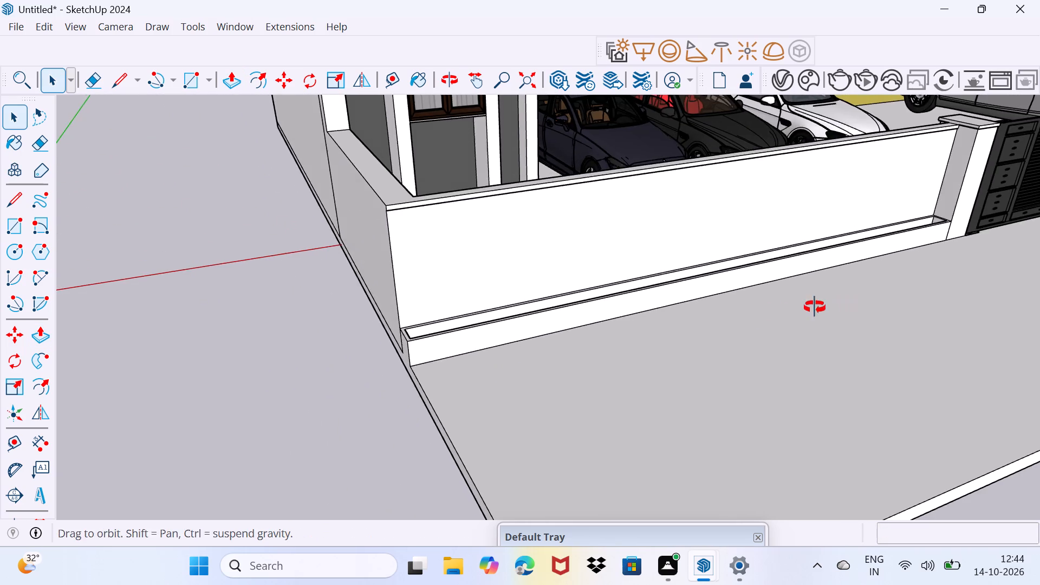
pyautogui.moveTo(815, 307); pyautogui.dragTo(768, 313, button='middle')
pyautogui.moveTo(785, 377); pyautogui.dragTo(820, 354)
# Open 3D Warehouse, search the models for "gate" and look through the first results.
pyautogui.click(239, 30)
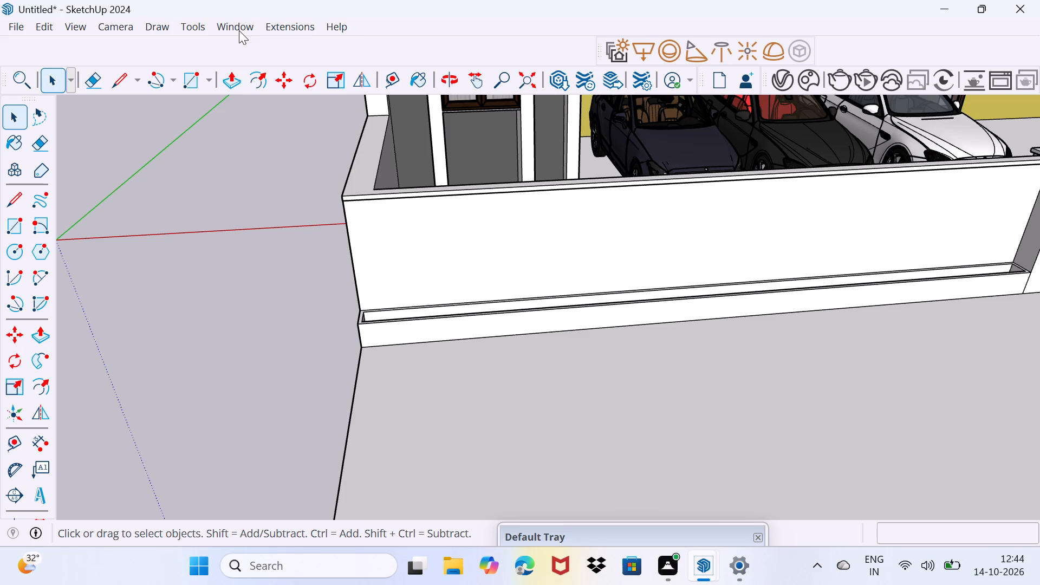
pyautogui.click(290, 151)
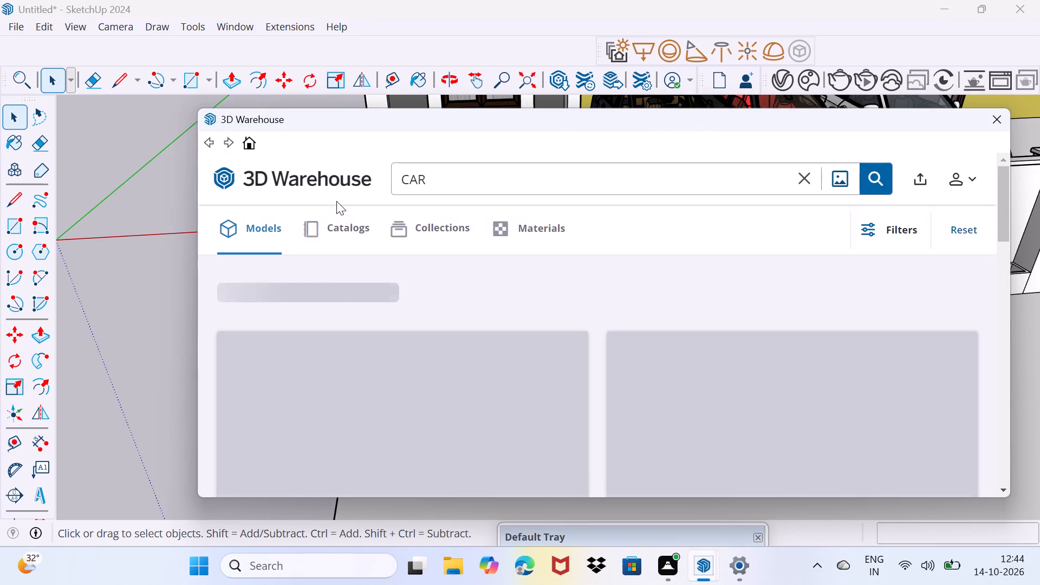
pyautogui.click(469, 183)
pyautogui.press('BackSpace')
pyautogui.press('BackSpace')
pyautogui.press('BackSpace')
pyautogui.press('BackSpace')
pyautogui.write('te')
pyautogui.press('BackSpace')
pyautogui.press('BackSpace')
pyautogui.press('BackSpace')
pyautogui.press('BackSpace')
pyautogui.press('BackSpace')
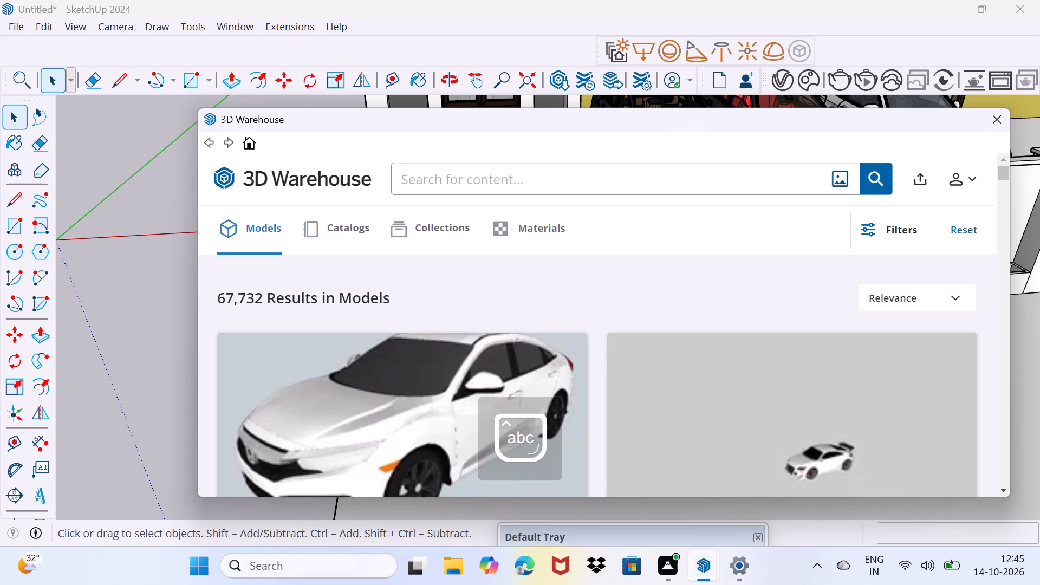
pyautogui.write('gate')
pyautogui.press('Return')
pyautogui.press('\\')
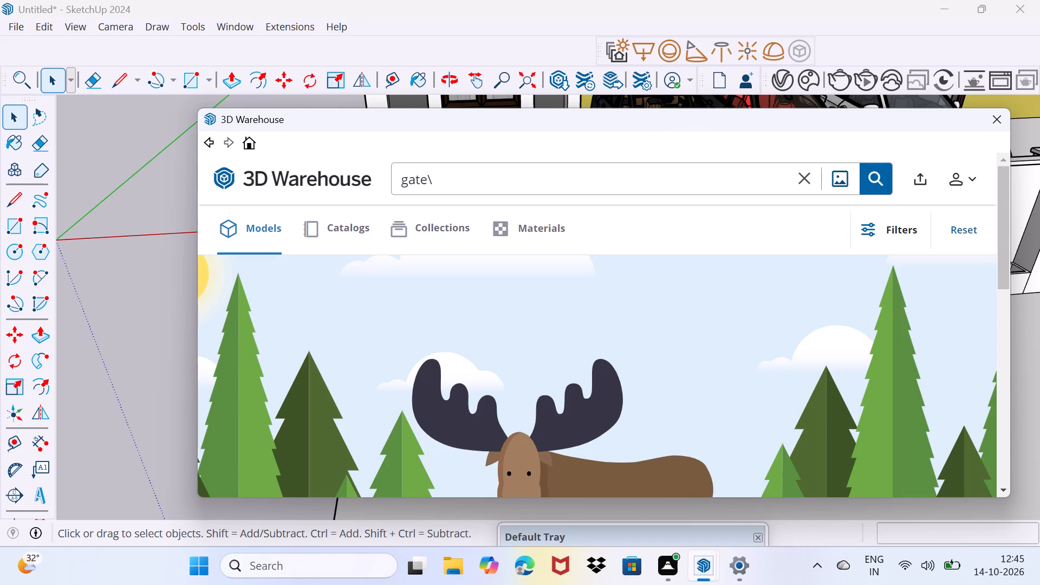
pyautogui.click(446, 184)
pyautogui.press('BackSpace')
pyautogui.press('Return')
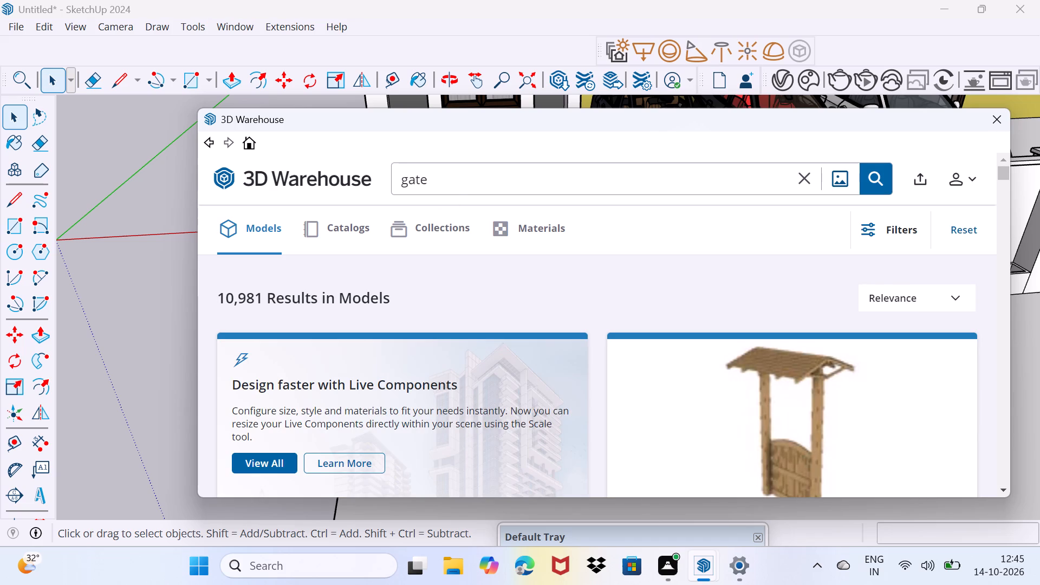
pyautogui.click(443, 180)
pyautogui.scroll(-4, 606, 346)
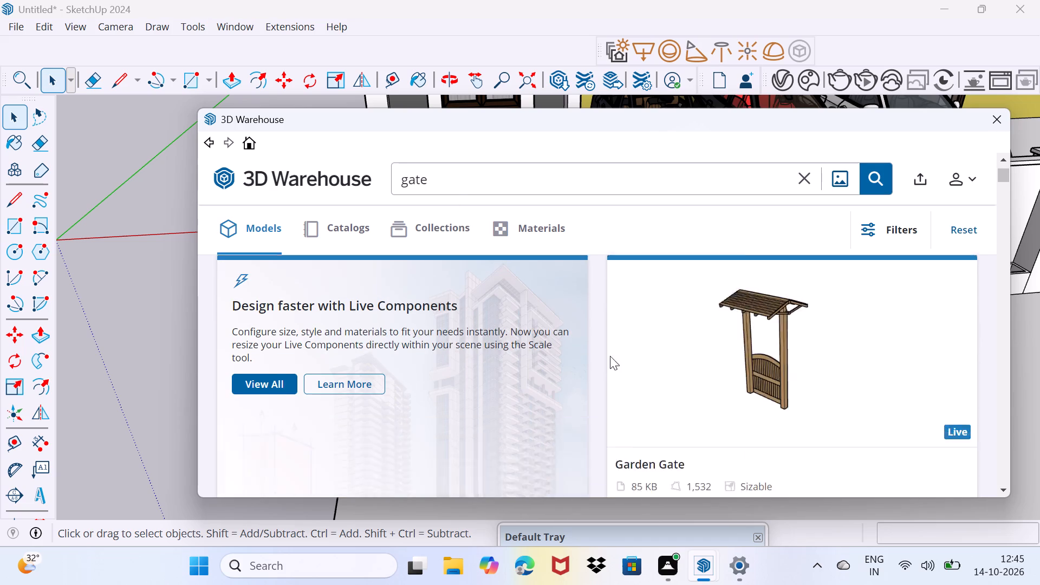
pyautogui.scroll(-1, 610, 356)
pyautogui.scroll(5, 606, 352)
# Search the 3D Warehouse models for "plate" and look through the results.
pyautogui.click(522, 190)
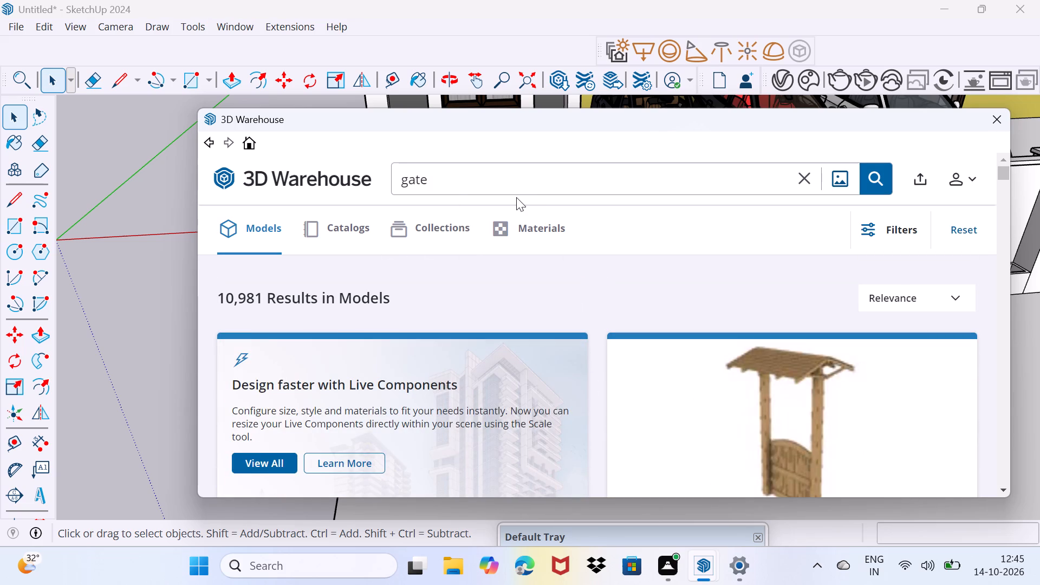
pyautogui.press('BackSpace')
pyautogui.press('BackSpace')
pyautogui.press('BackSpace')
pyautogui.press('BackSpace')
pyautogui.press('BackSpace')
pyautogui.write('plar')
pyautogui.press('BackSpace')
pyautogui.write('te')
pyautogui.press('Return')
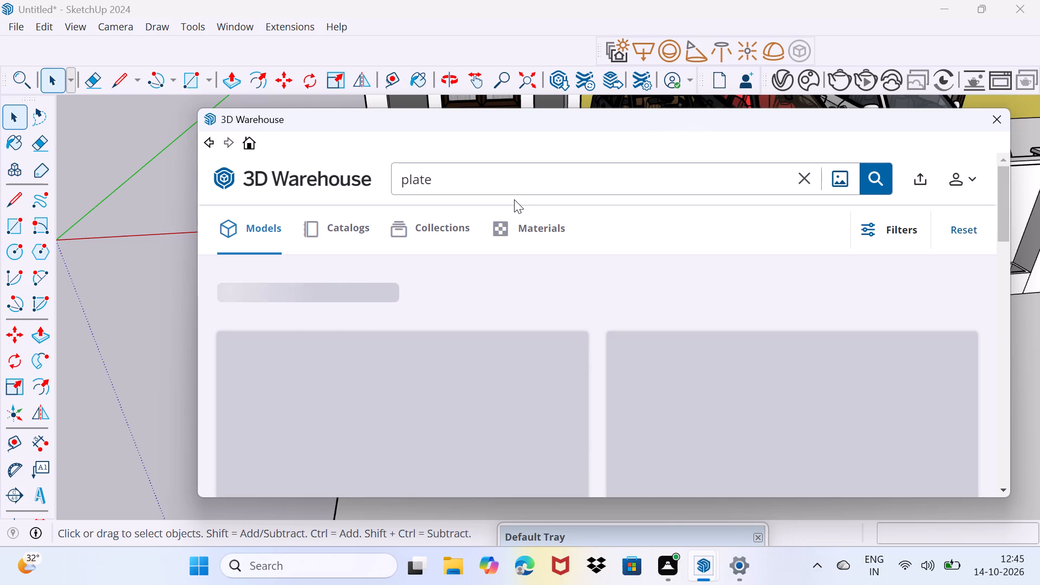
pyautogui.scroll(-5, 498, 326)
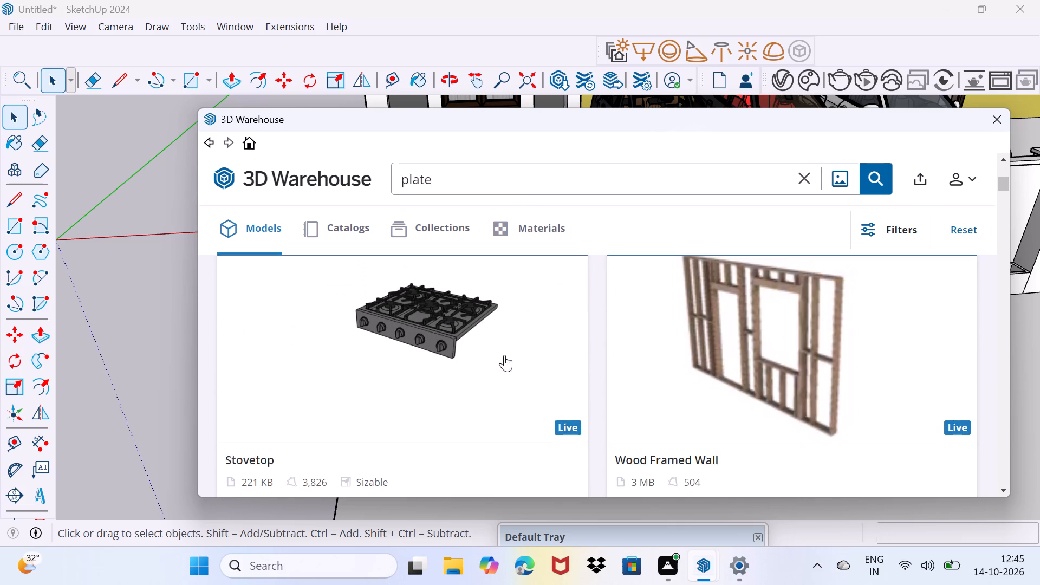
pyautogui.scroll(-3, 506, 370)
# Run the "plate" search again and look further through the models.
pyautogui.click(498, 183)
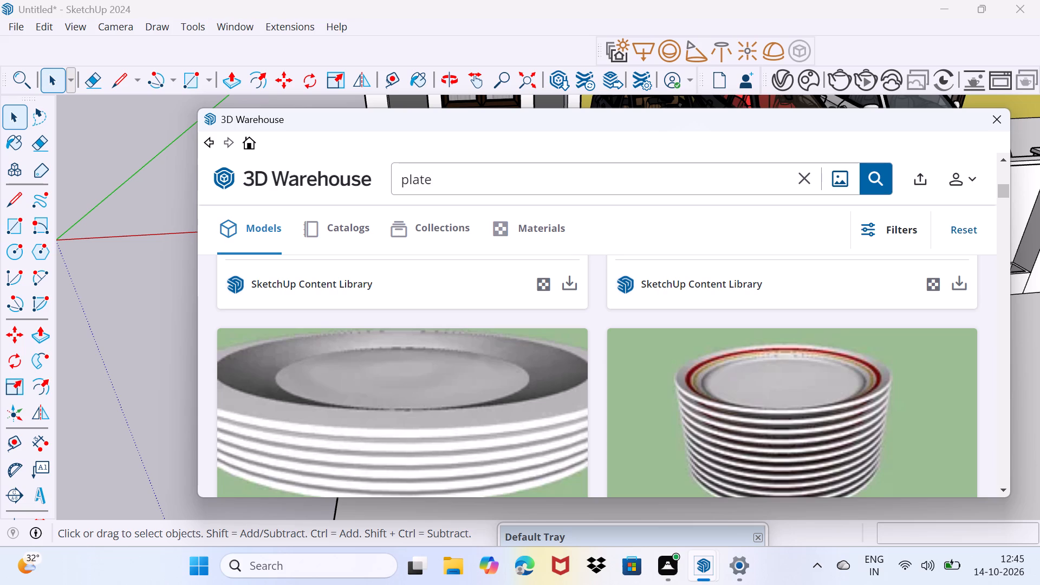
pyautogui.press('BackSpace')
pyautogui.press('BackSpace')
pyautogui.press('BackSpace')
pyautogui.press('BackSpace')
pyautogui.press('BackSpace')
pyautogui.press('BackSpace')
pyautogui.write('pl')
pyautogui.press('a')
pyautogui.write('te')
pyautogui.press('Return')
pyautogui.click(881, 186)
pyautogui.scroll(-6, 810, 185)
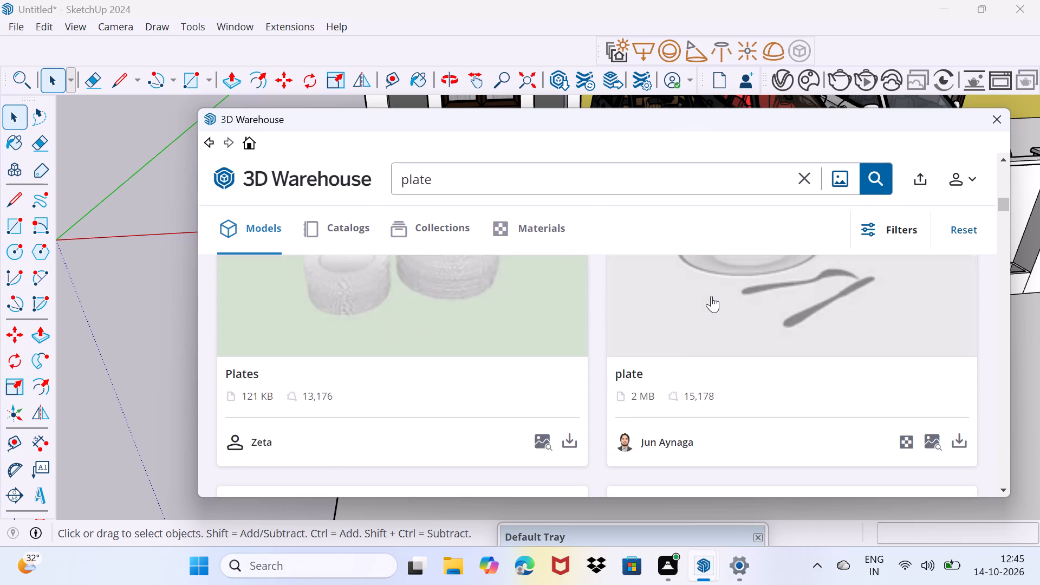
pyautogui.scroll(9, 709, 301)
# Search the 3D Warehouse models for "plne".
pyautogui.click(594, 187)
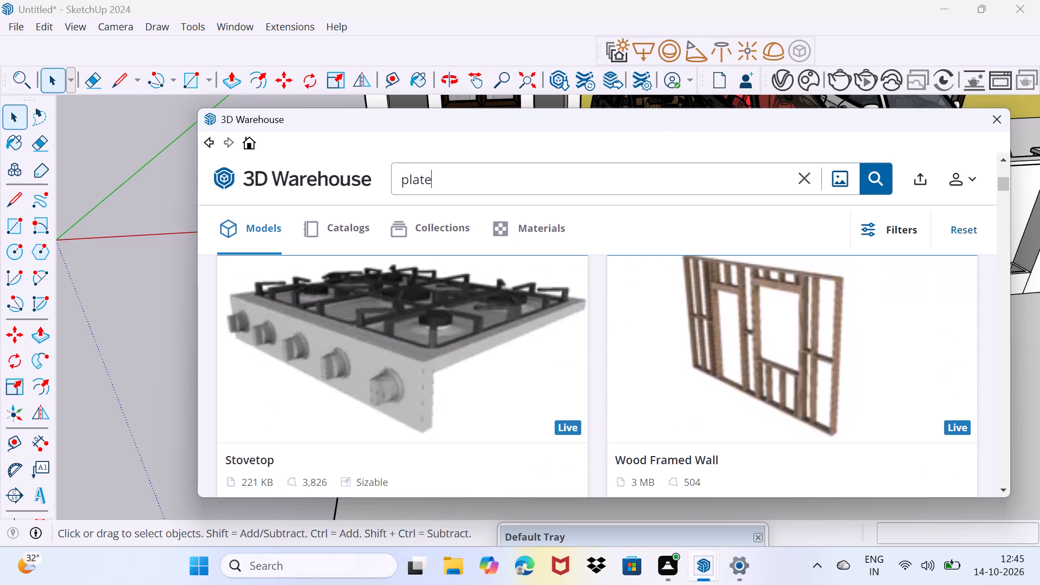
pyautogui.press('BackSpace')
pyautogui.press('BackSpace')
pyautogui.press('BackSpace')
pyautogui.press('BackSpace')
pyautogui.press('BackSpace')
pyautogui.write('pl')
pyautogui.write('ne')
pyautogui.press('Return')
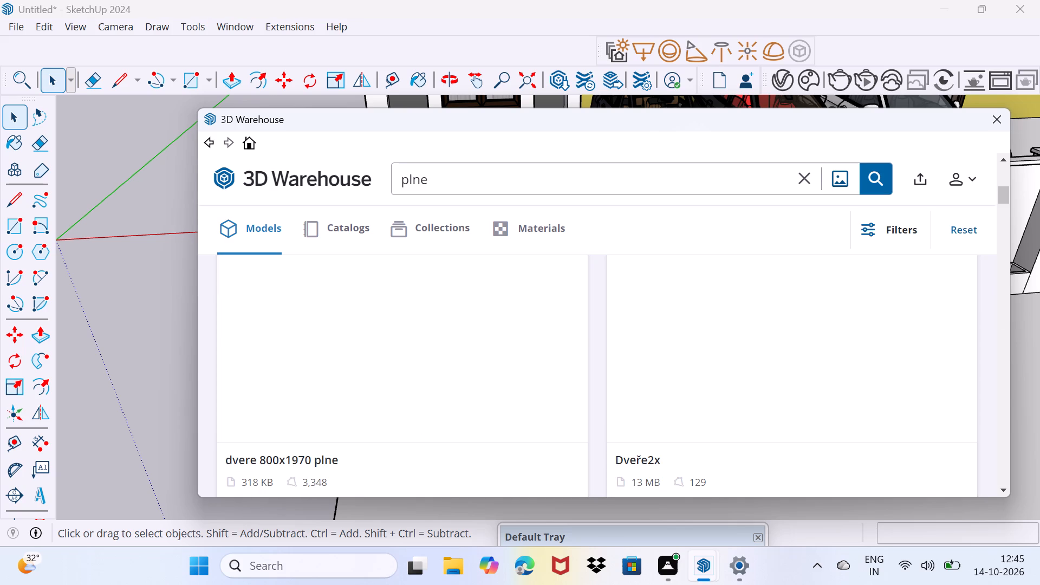
# Replace the search text and search the 3D Warehouse models for "plante".
pyautogui.press('BackSpace')
pyautogui.press('BackSpace')
pyautogui.press('BackSpace')
pyautogui.press('BackSpace')
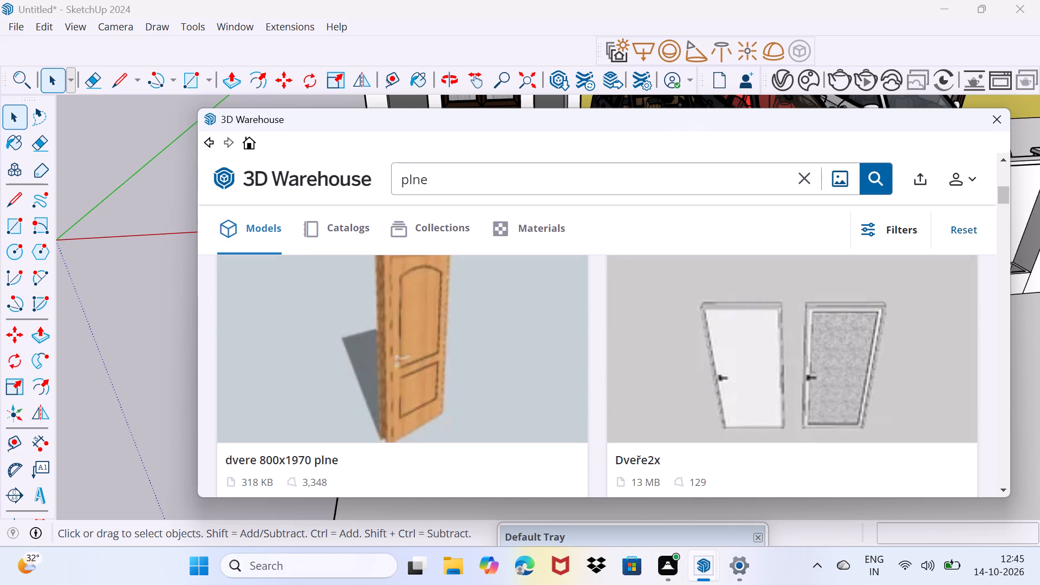
pyautogui.click(594, 187)
pyautogui.press('BackSpace')
pyautogui.press('BackSpace')
pyautogui.press('BackSpace')
pyautogui.press('BackSpace')
pyautogui.press('BackSpace')
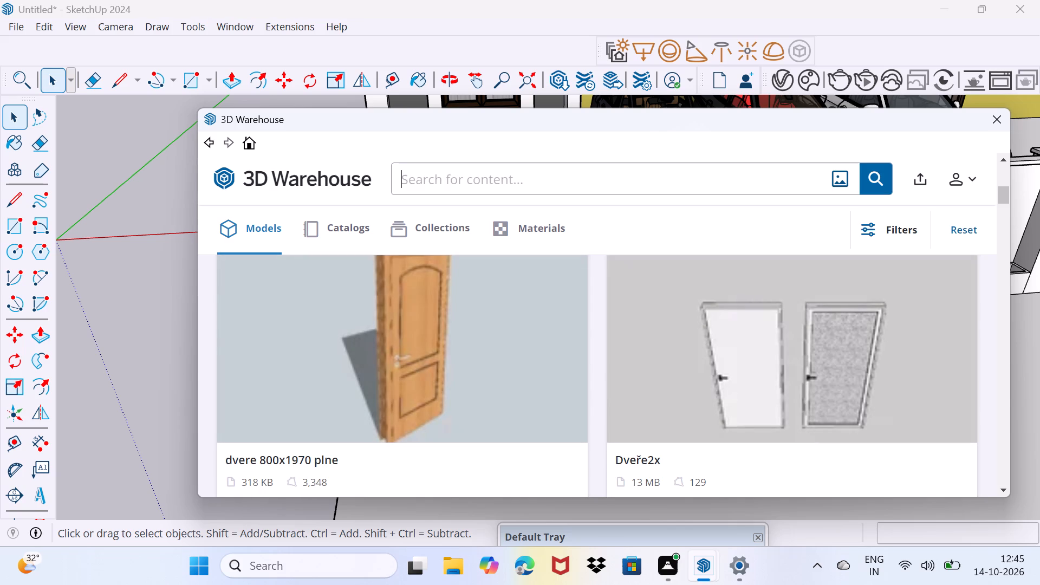
pyautogui.write('pl')
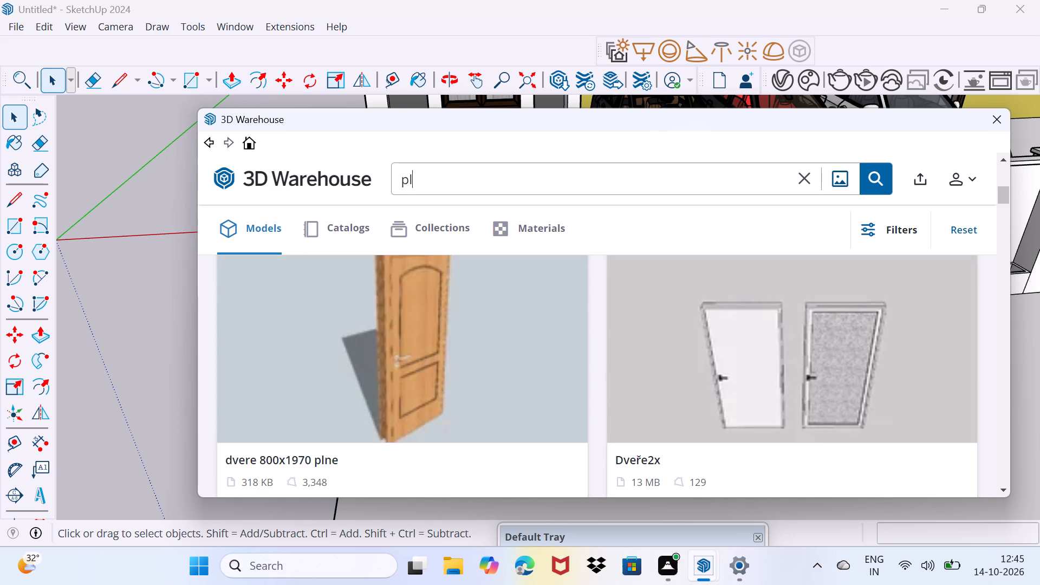
pyautogui.write('antw')
pyautogui.press('BackSpace')
pyautogui.press('e')
pyautogui.press('Return')
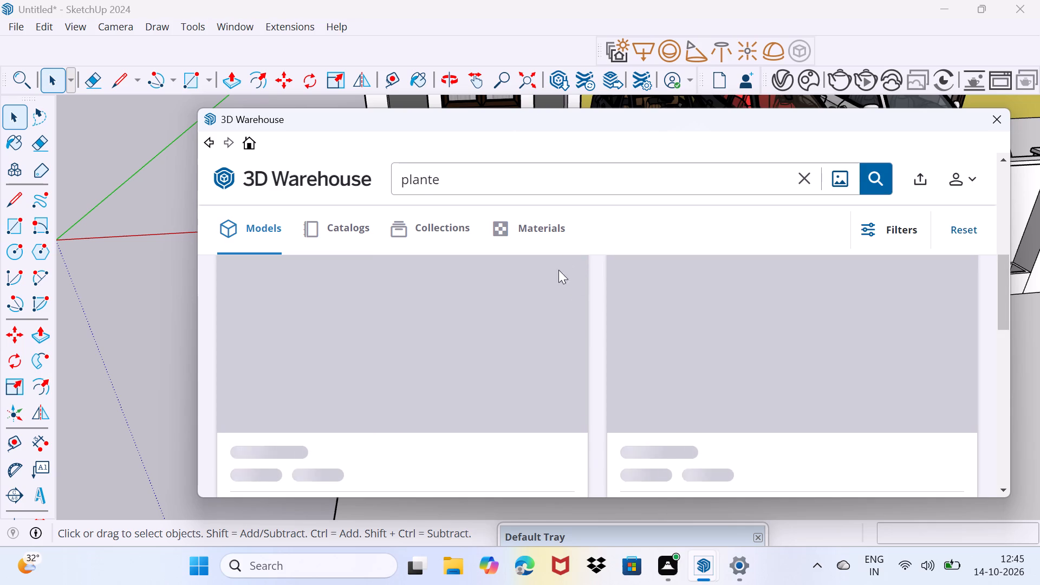
# Browse the "plante" results and download the 5.5 MB "plant" model, a long rectangular plant box, directly into the model.
pyautogui.scroll(-4, 566, 266)
pyautogui.scroll(-4, 589, 322)
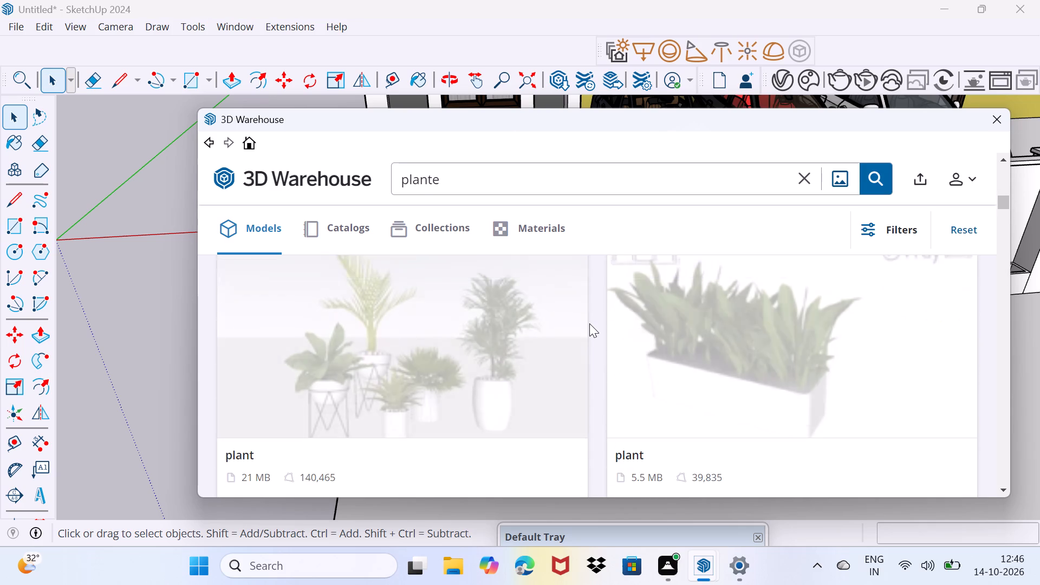
pyautogui.scroll(-5, 590, 321)
pyautogui.scroll(3, 592, 307)
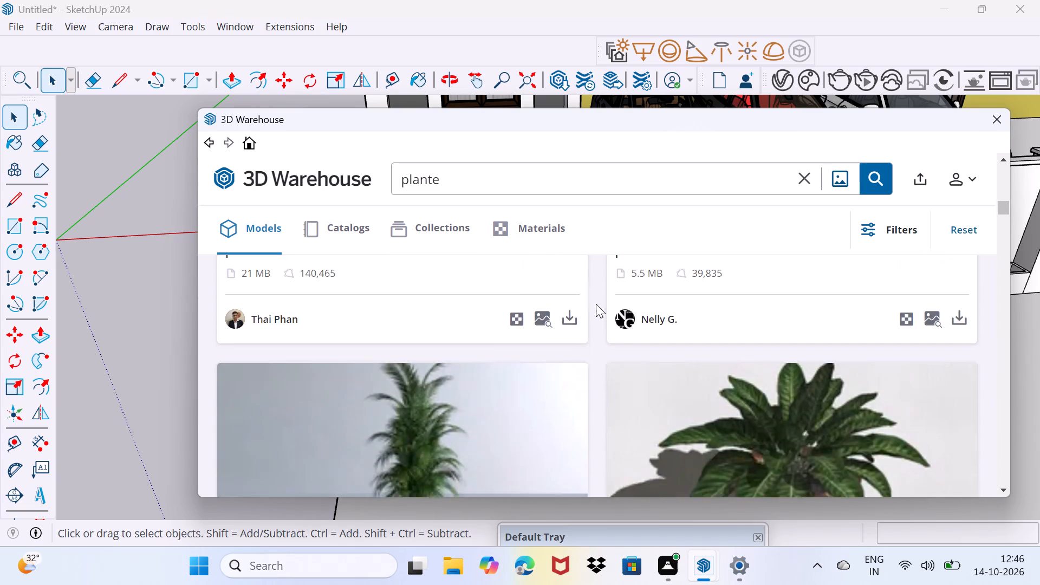
pyautogui.scroll(2, 813, 320)
pyautogui.scroll(-2, 824, 324)
pyautogui.click(964, 361)
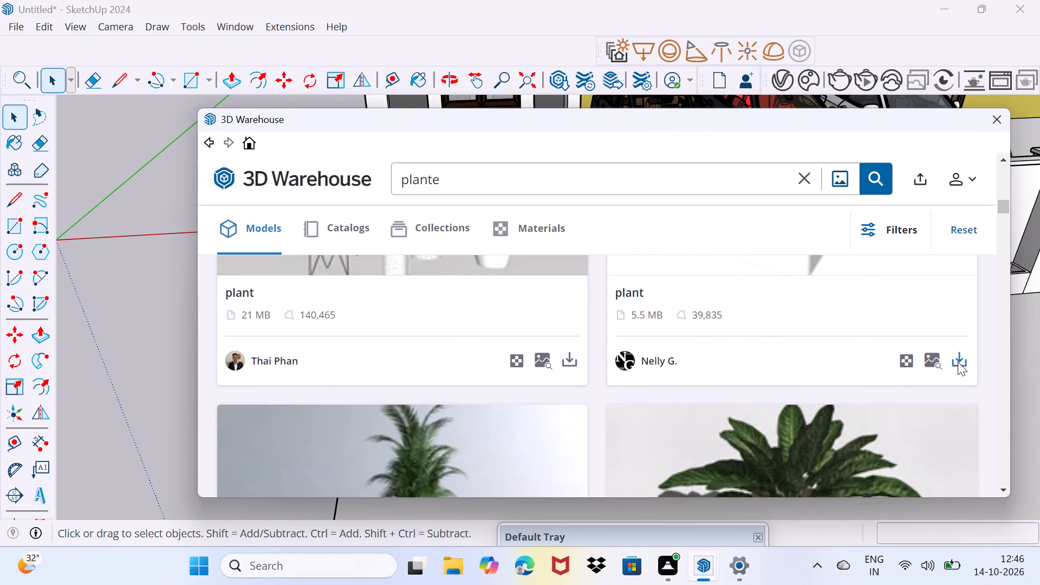
pyautogui.click(565, 329)
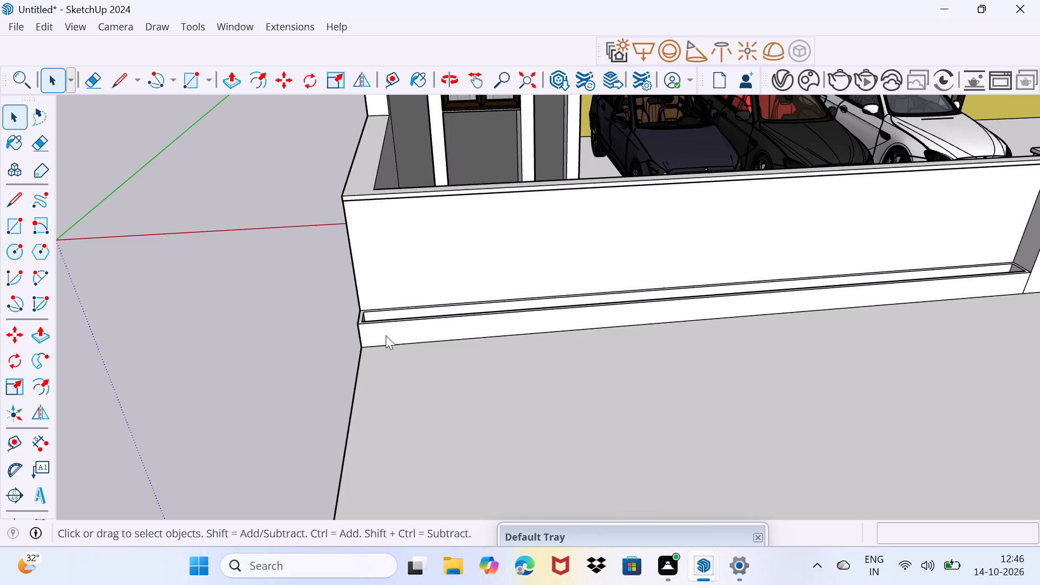
# Place the downloaded plant box component on the open ground outside the house plot, near the origin.
pyautogui.scroll(2, 379, 332)
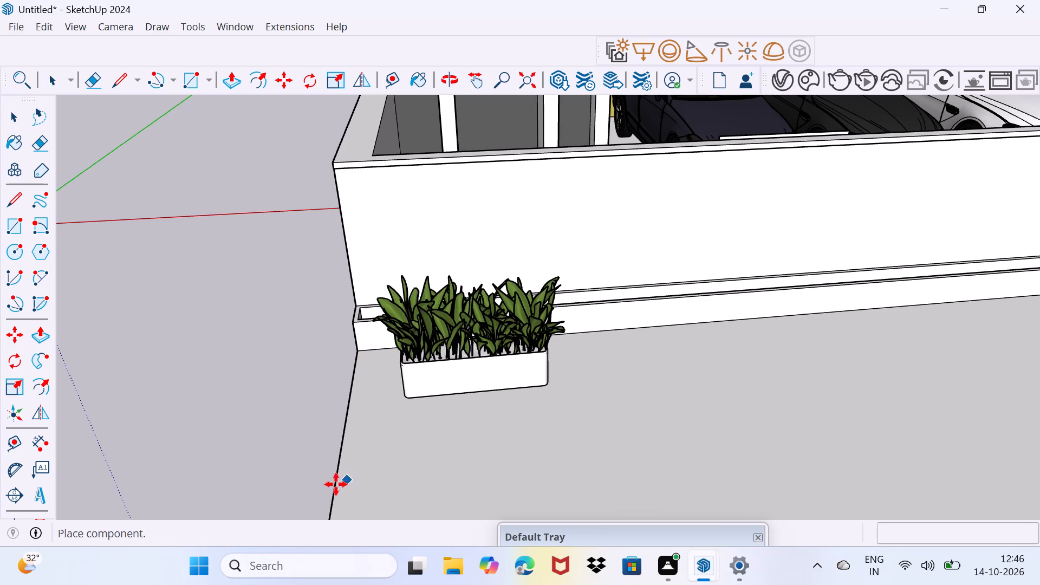
pyautogui.scroll(-3, 131, 441)
pyautogui.moveTo(137, 434); pyautogui.dragTo(248, 419, button='middle')
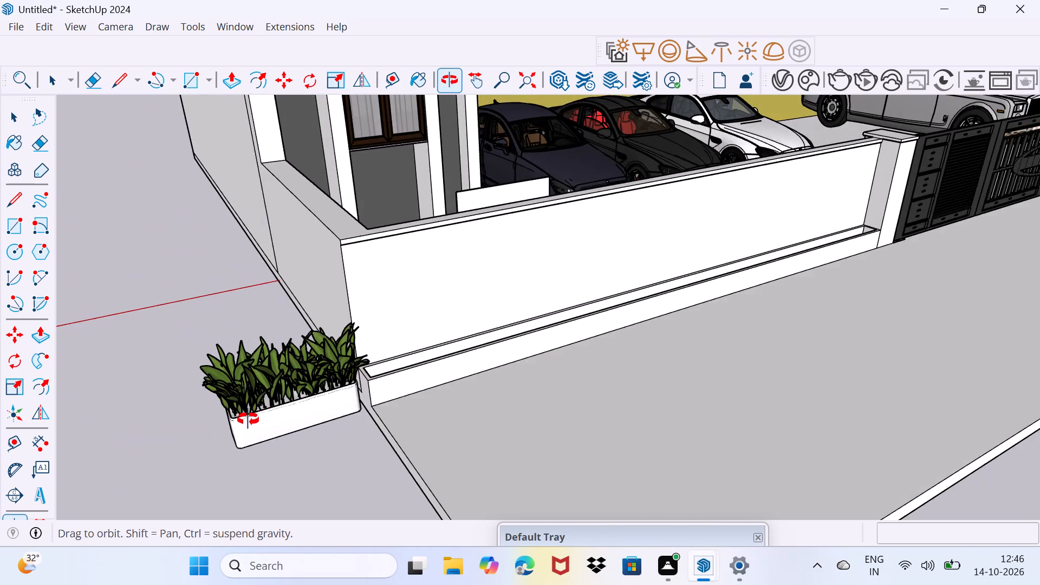
pyautogui.moveTo(248, 419); pyautogui.dragTo(647, 359, button='middle')
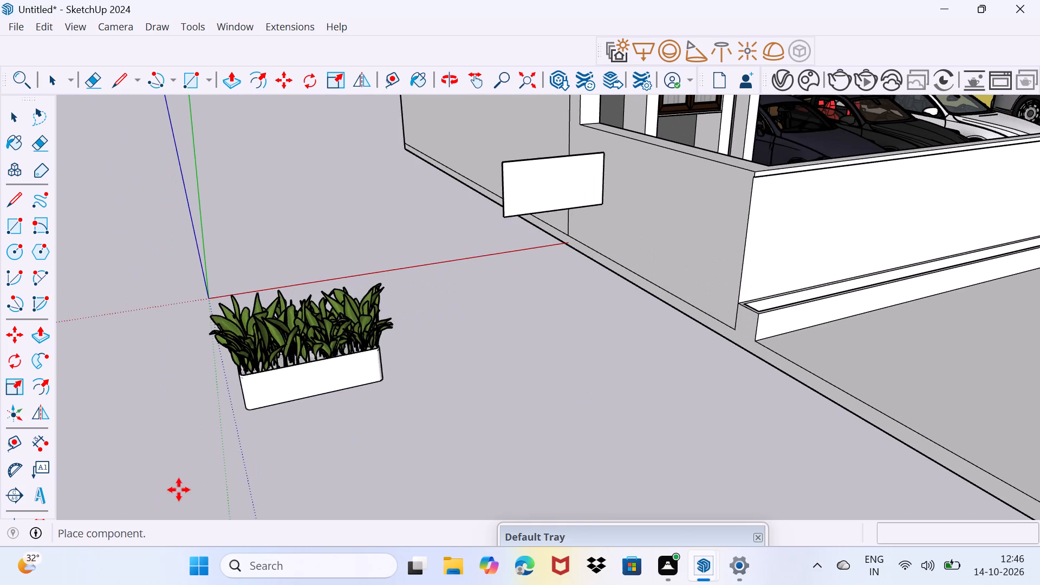
pyautogui.click(165, 484)
pyautogui.press('space')
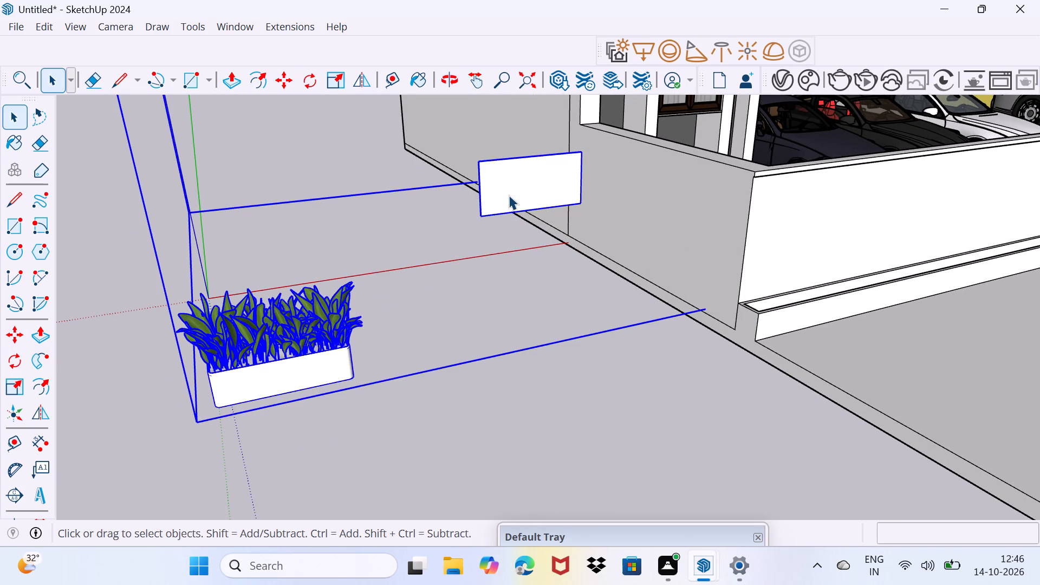
# Delete the blank white panel from inside the imported plant component and leave component editing.
pyautogui.tripleClick(508, 191)
pyautogui.press('Delete')
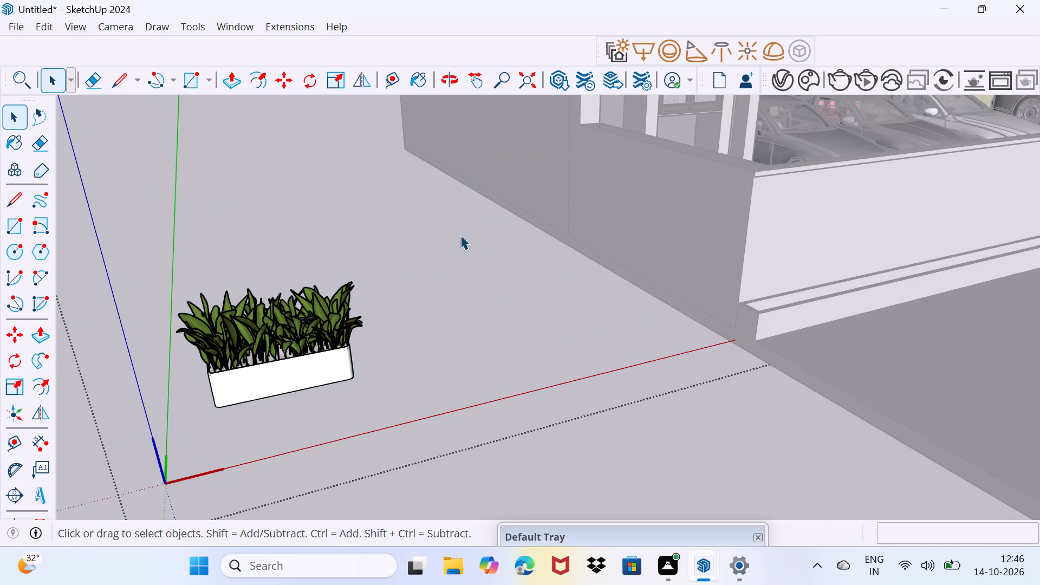
pyautogui.moveTo(409, 346); pyautogui.dragTo(422, 343)
pyautogui.click(401, 339)
pyautogui.moveTo(405, 341); pyautogui.dragTo(409, 341)
pyautogui.doubleClick(408, 341)
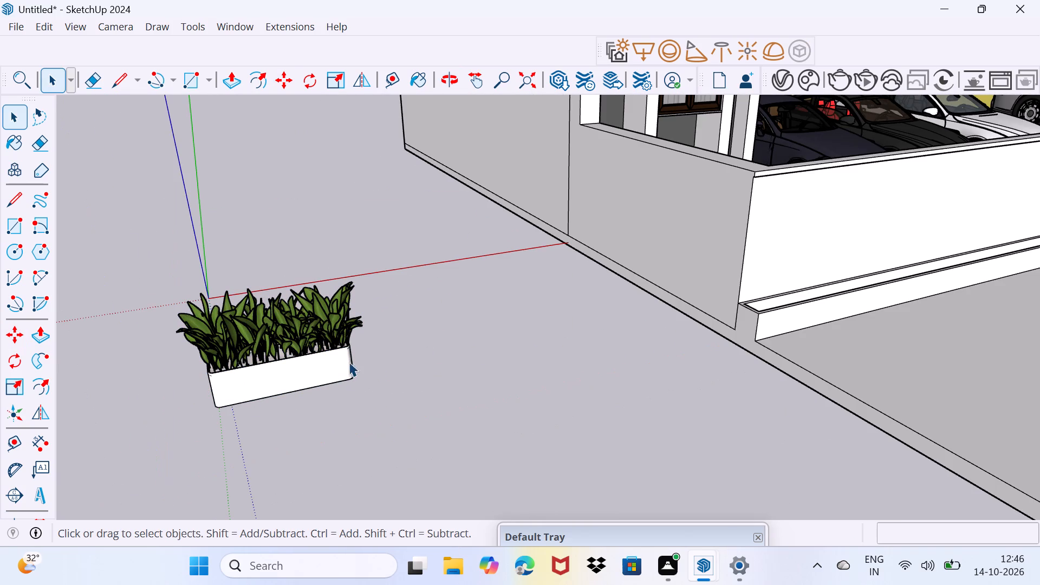
# Explode the outer component around the imported plant box.
pyautogui.click(336, 373)
pyautogui.moveTo(343, 371); pyautogui.dragTo(280, 383, button='middle')
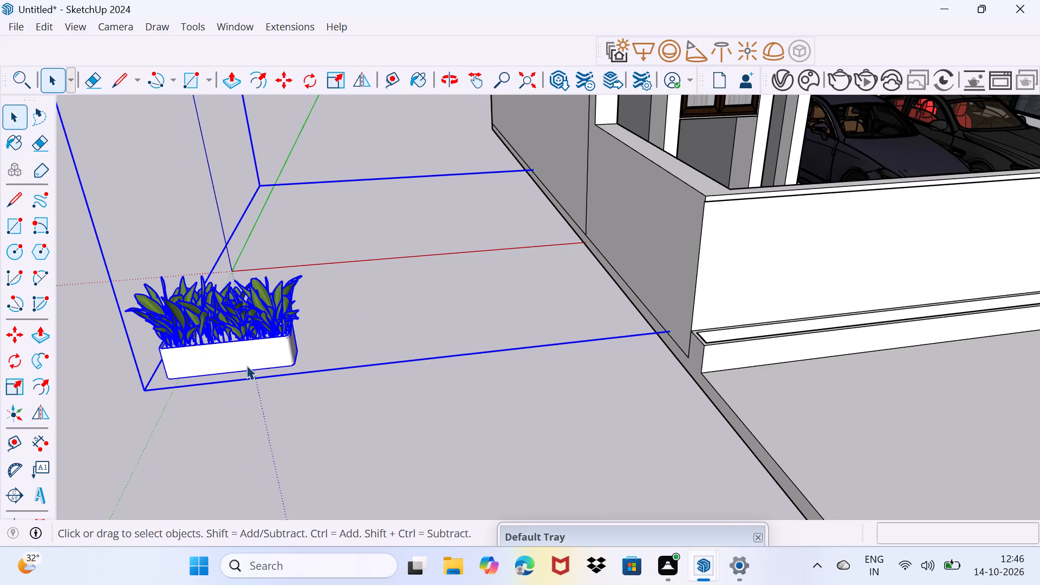
pyautogui.rightClick(251, 351)
pyautogui.click(292, 138)
# Move the plant box about 18' 1" to the ground just in front of the front wall's planter trough, near its outer corner.
pyautogui.scroll(3, 308, 356)
pyautogui.moveTo(308, 352); pyautogui.dragTo(287, 366, button='middle')
pyautogui.moveTo(295, 360); pyautogui.dragTo(300, 360, button='middle')
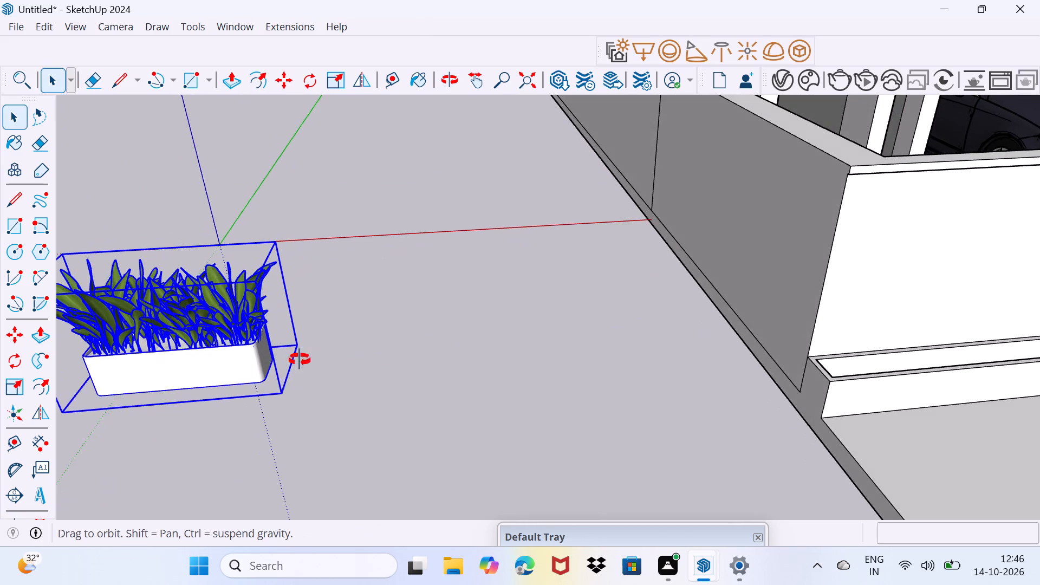
pyautogui.moveTo(300, 360); pyautogui.dragTo(307, 358, button='middle')
pyautogui.moveTo(279, 357); pyautogui.dragTo(243, 357, button='middle')
pyautogui.scroll(3, 277, 333)
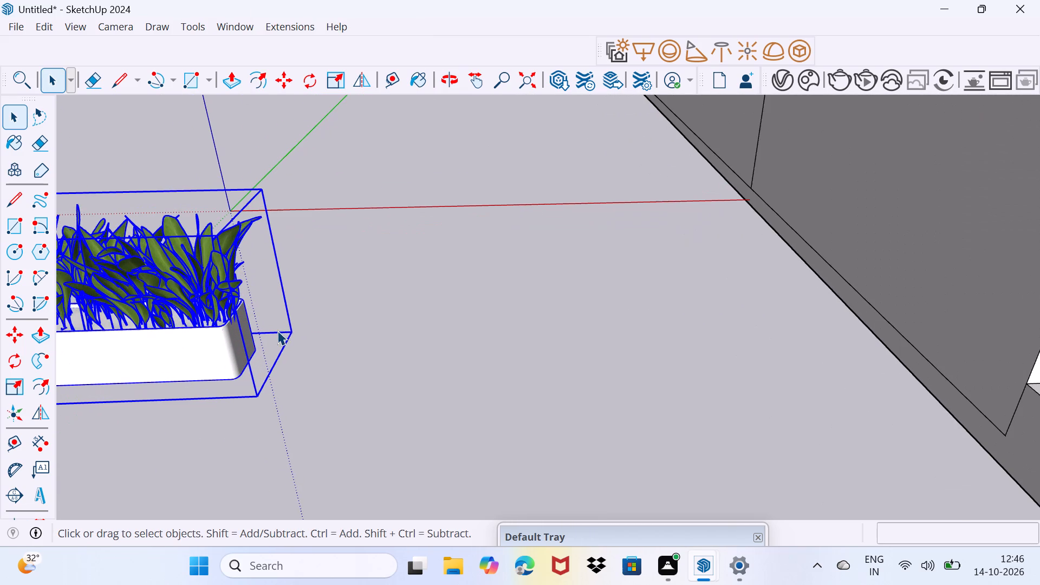
pyautogui.press('m')
pyautogui.click(292, 335)
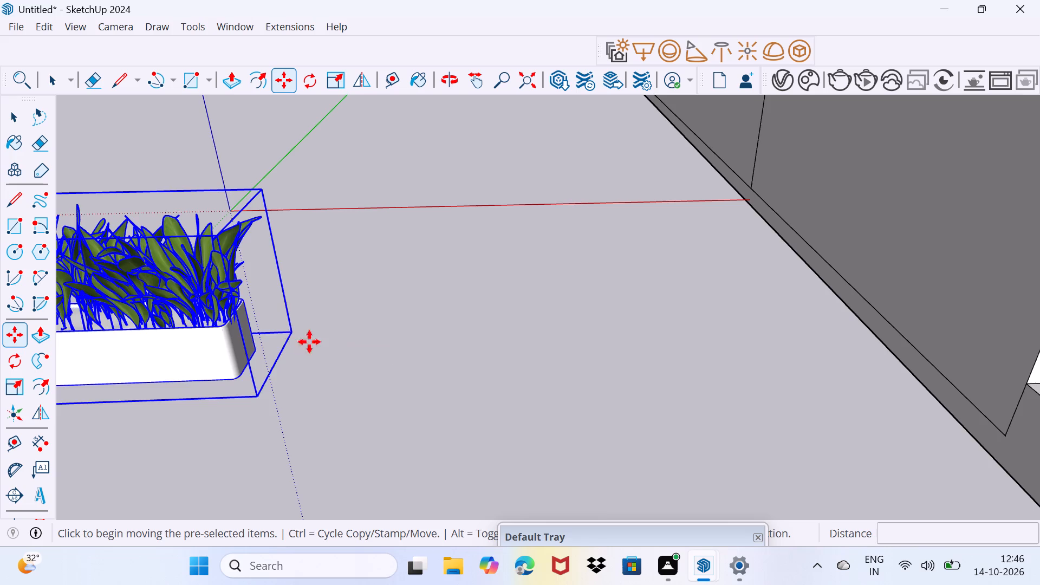
pyautogui.scroll(-7, 396, 352)
pyautogui.scroll(3, 770, 364)
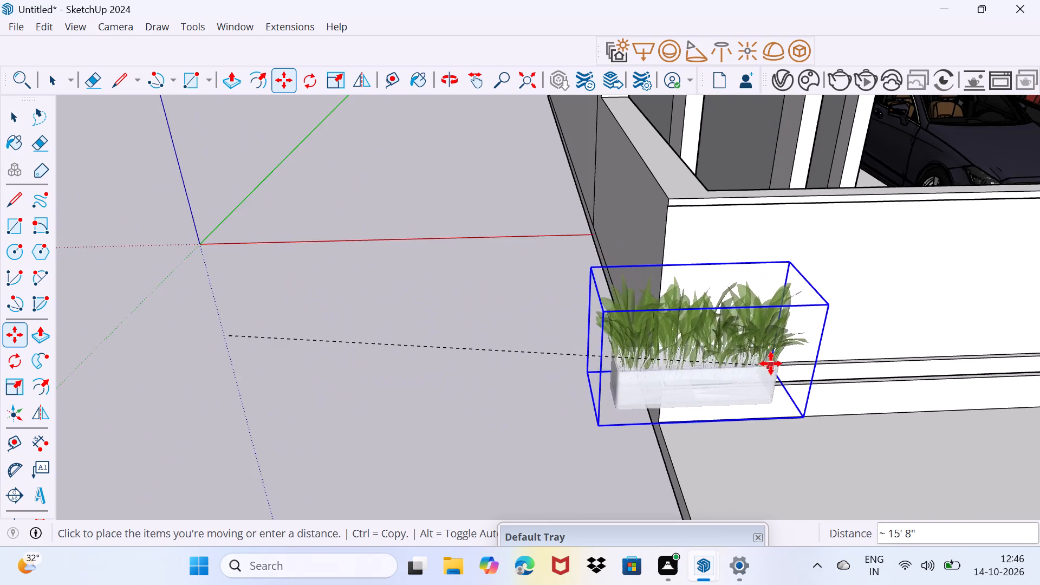
pyautogui.scroll(4, 777, 364)
pyautogui.moveTo(914, 425); pyautogui.dragTo(893, 421, button='middle')
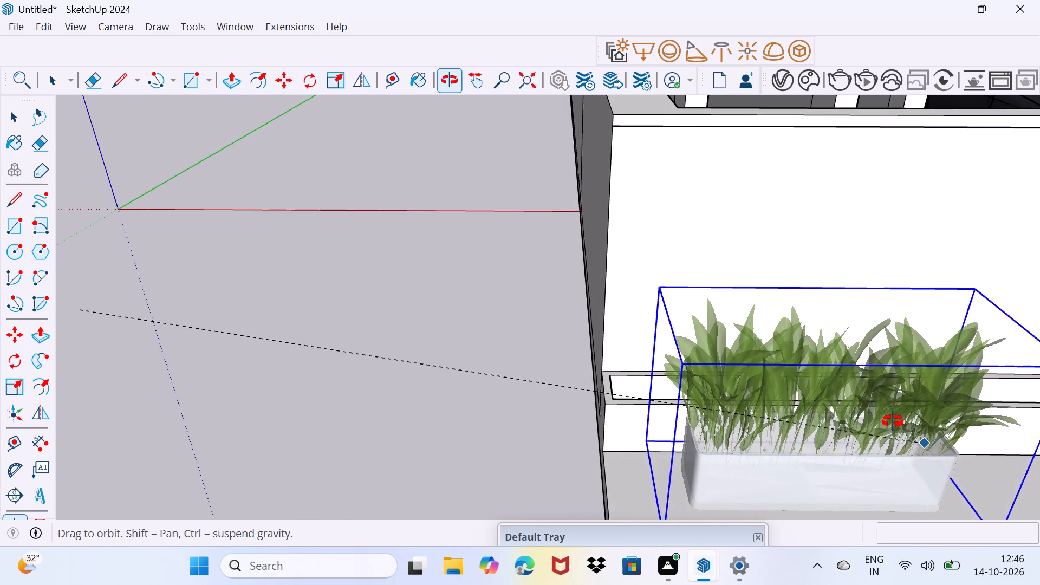
pyautogui.moveTo(893, 421); pyautogui.dragTo(778, 249, button='middle')
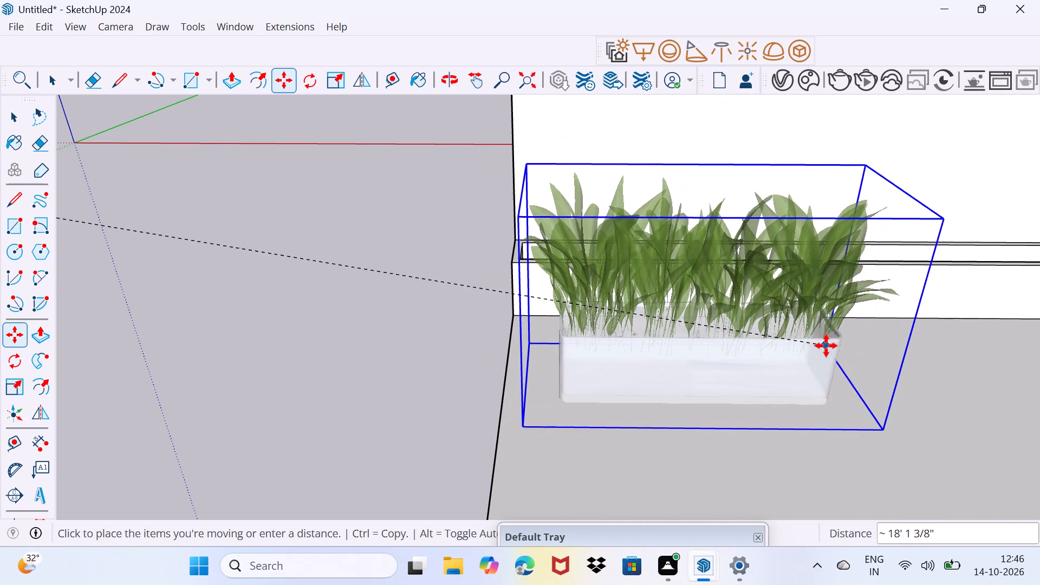
pyautogui.click(826, 346)
# Scale the plant box narrower in depth, keeping its length, to suit the width of the wall's planter trough.
pyautogui.moveTo(554, 395); pyautogui.dragTo(592, 398, button='middle')
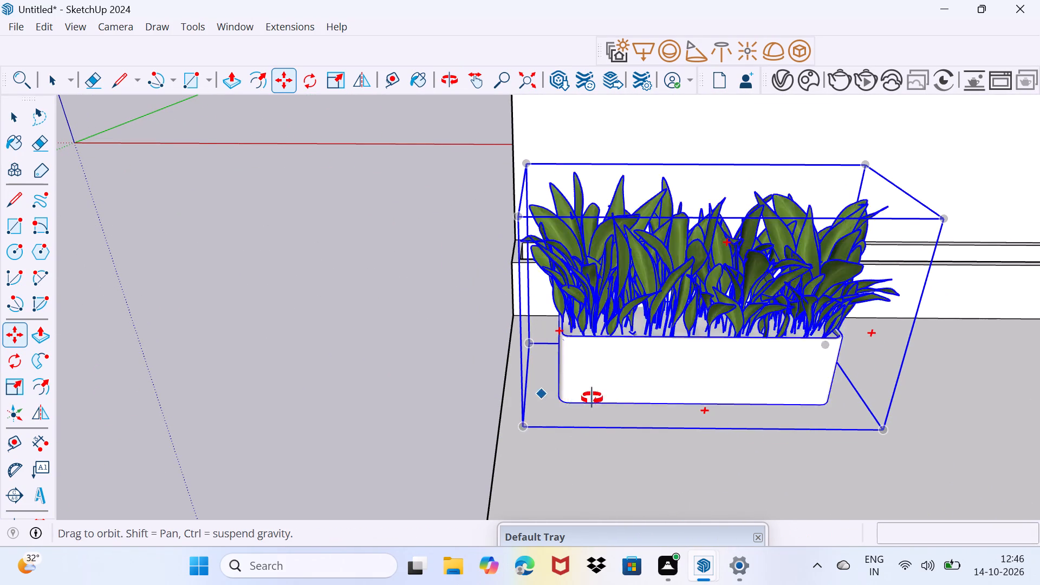
pyautogui.moveTo(592, 398); pyautogui.dragTo(753, 394, button='middle')
pyautogui.press('space')
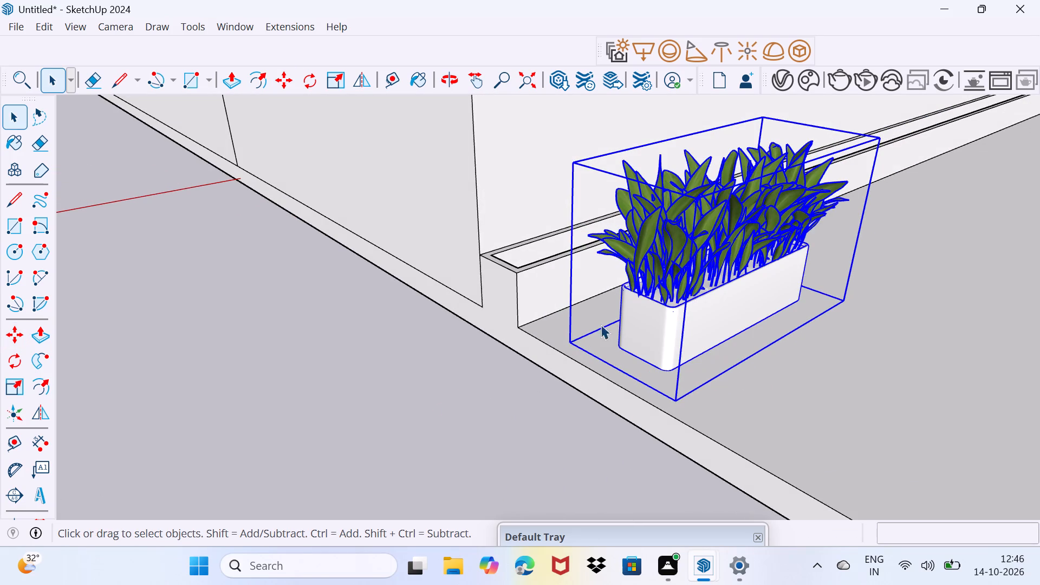
pyautogui.click(628, 311)
pyautogui.press('s')
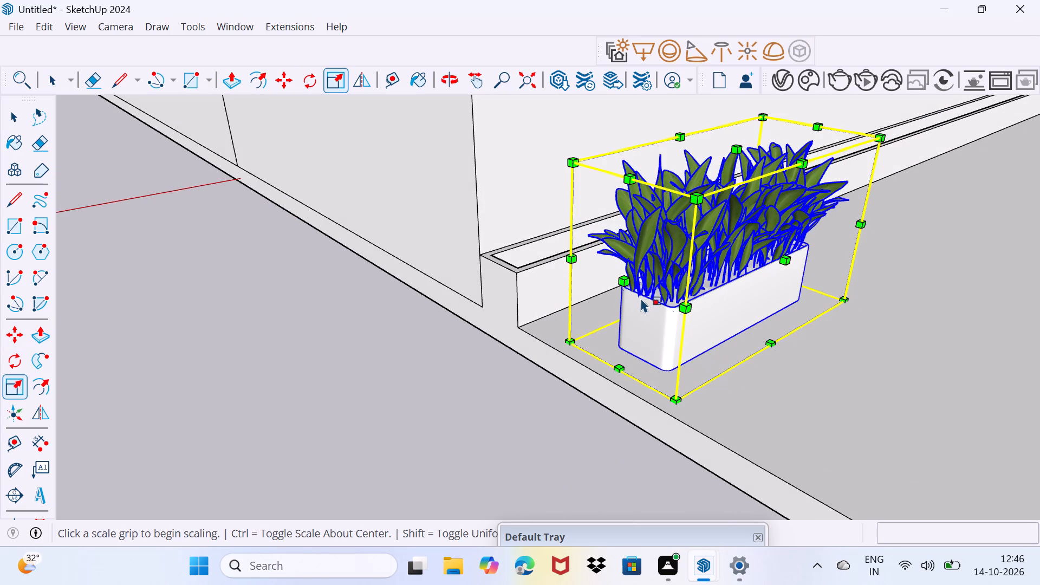
pyautogui.moveTo(686, 307); pyautogui.dragTo(684, 307)
pyautogui.moveTo(684, 307); pyautogui.dragTo(638, 300)
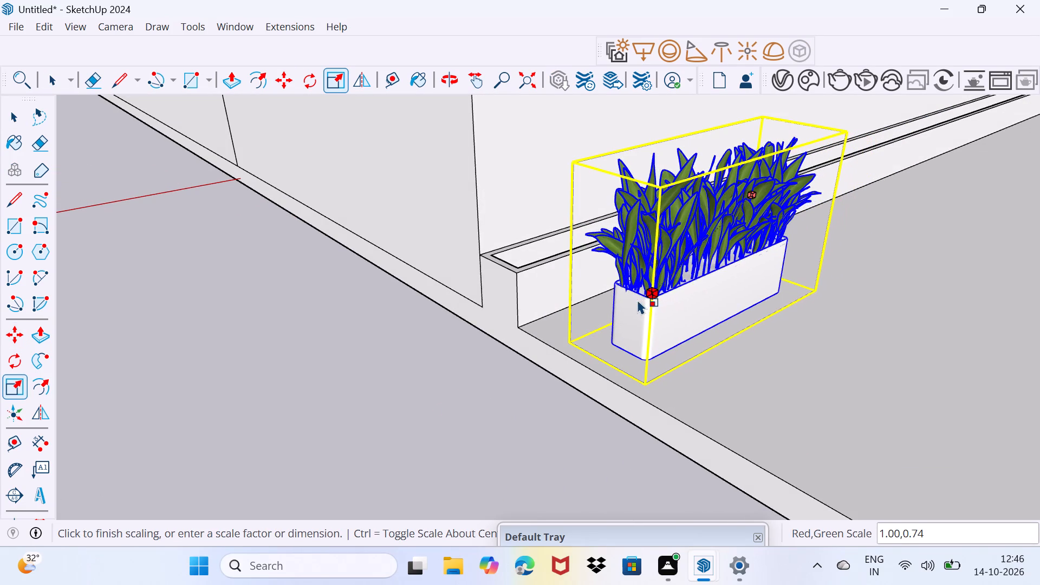
pyautogui.moveTo(638, 300); pyautogui.dragTo(610, 297)
# Move the narrowed plant box from the ground across into the front wall's planter trough.
pyautogui.moveTo(794, 275); pyautogui.dragTo(429, 342, button='middle')
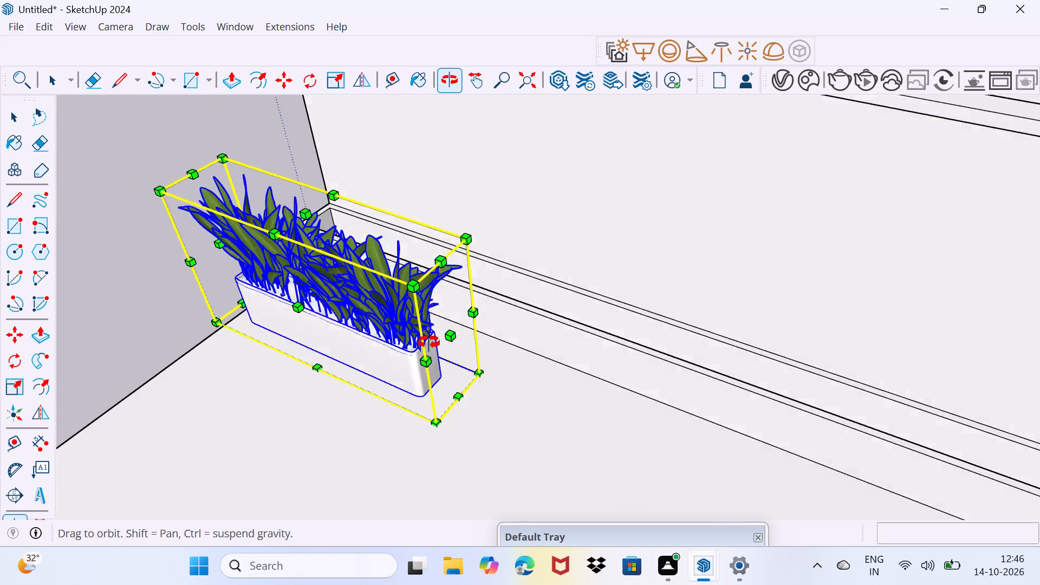
pyautogui.moveTo(429, 342); pyautogui.dragTo(409, 338, button='middle')
pyautogui.scroll(3, 430, 359)
pyautogui.moveTo(424, 346); pyautogui.dragTo(337, 357, button='middle')
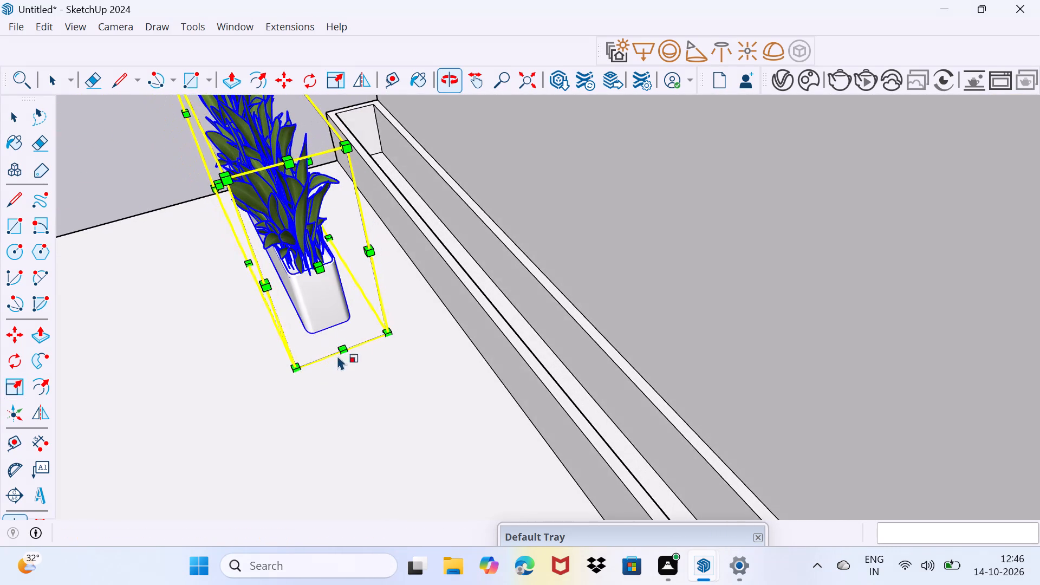
pyautogui.scroll(1, 383, 335)
pyautogui.press('m')
pyautogui.click(392, 332)
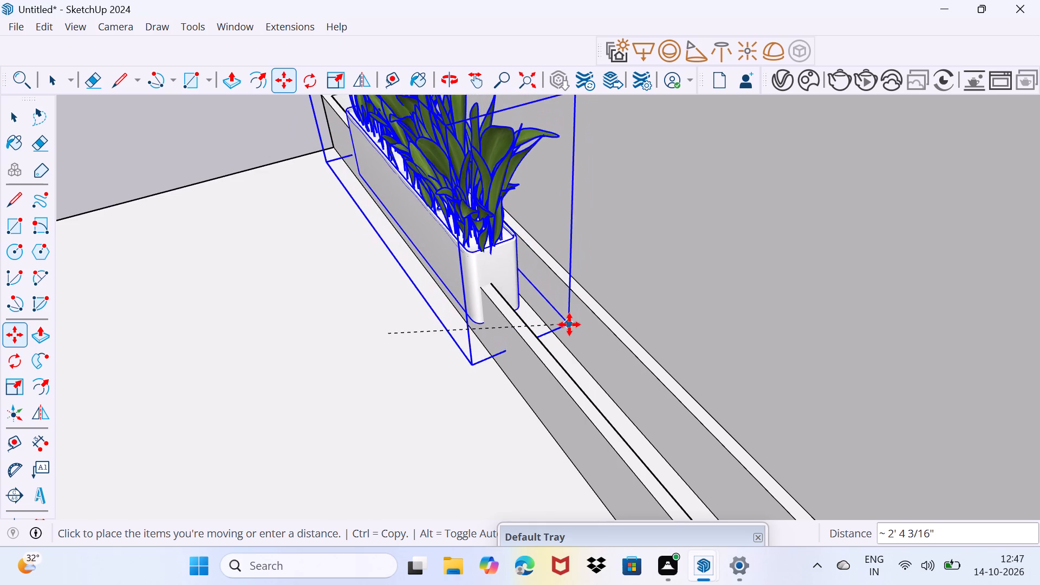
pyautogui.click(568, 341)
# Nudge the plant box sideways towards the wall along the green axis so it sits within the trough's width.
pyautogui.moveTo(573, 344); pyautogui.dragTo(521, 360, button='middle')
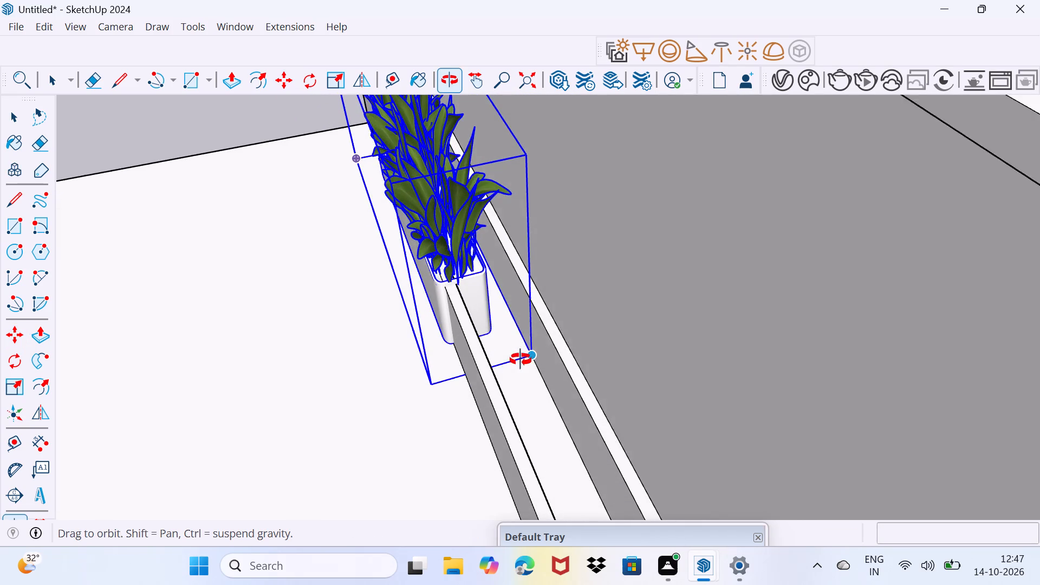
pyautogui.moveTo(521, 360); pyautogui.dragTo(519, 360, button='middle')
pyautogui.moveTo(531, 355); pyautogui.dragTo(553, 352)
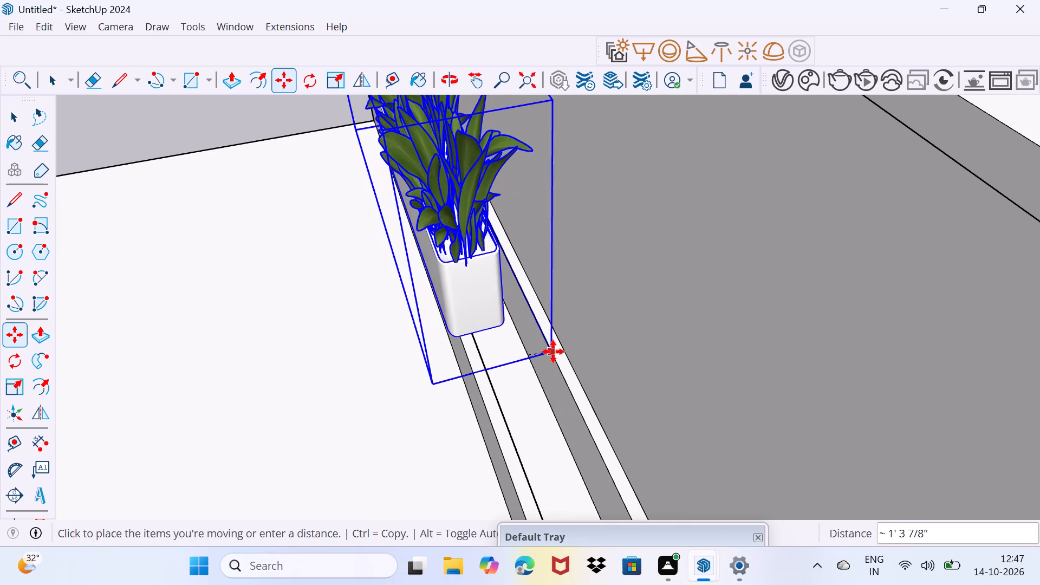
pyautogui.moveTo(553, 352); pyautogui.dragTo(536, 357)
pyautogui.moveTo(425, 382); pyautogui.dragTo(444, 378)
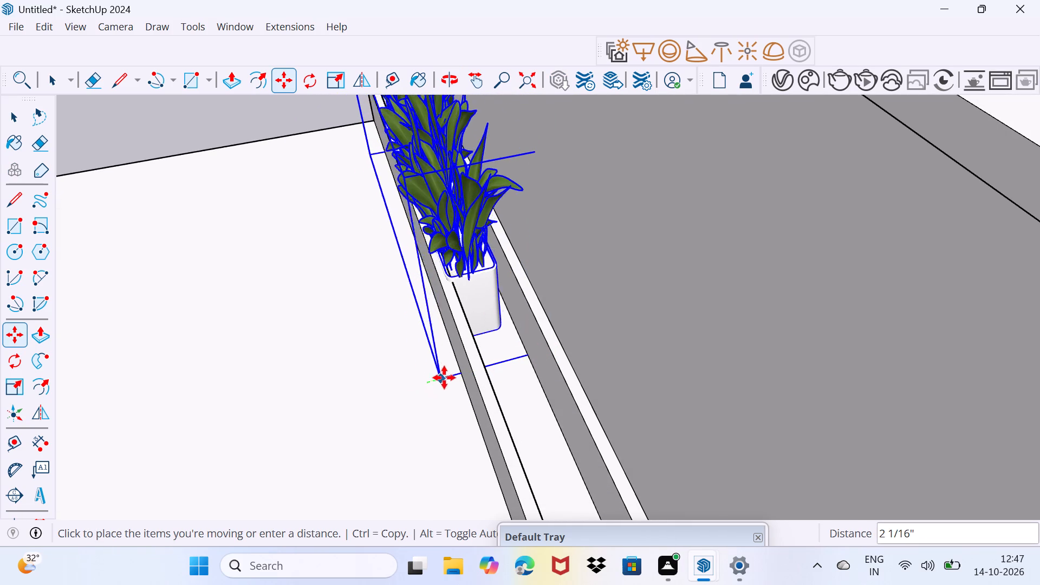
pyautogui.moveTo(444, 378); pyautogui.dragTo(453, 377)
# Slide the plant box about 1' 6 3/4" along the red axis to the trough's outer corner end.
pyautogui.moveTo(461, 375); pyautogui.dragTo(567, 365, button='middle')
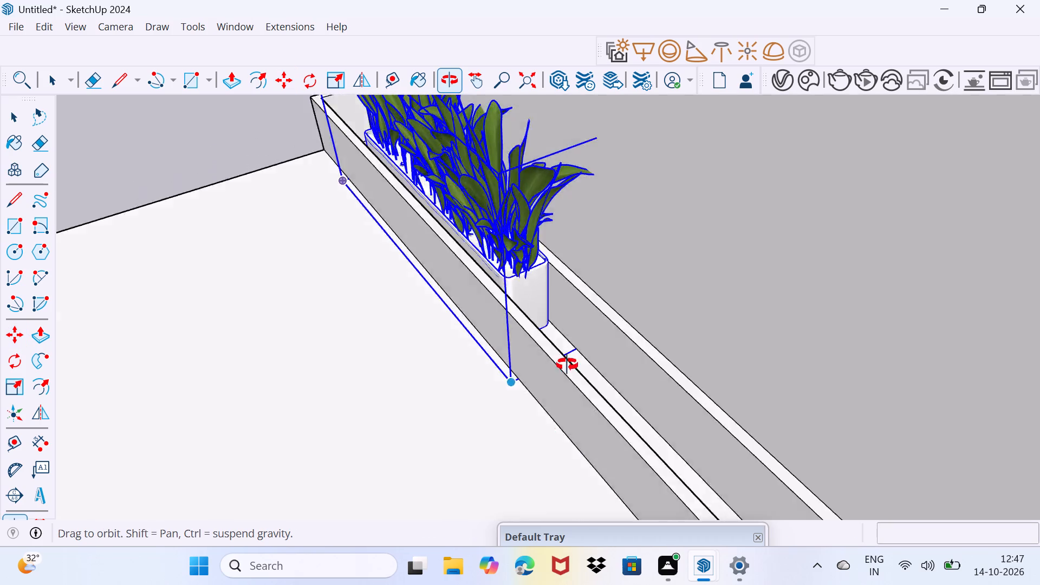
pyautogui.moveTo(567, 365); pyautogui.dragTo(857, 331, button='middle')
pyautogui.moveTo(335, 332); pyautogui.dragTo(295, 331)
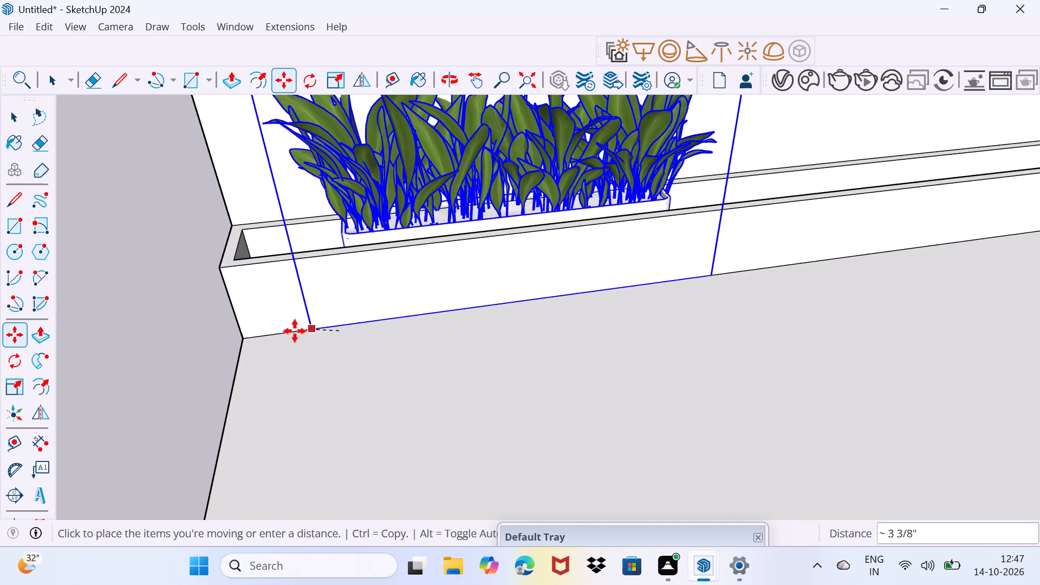
pyautogui.moveTo(295, 331); pyautogui.dragTo(210, 343)
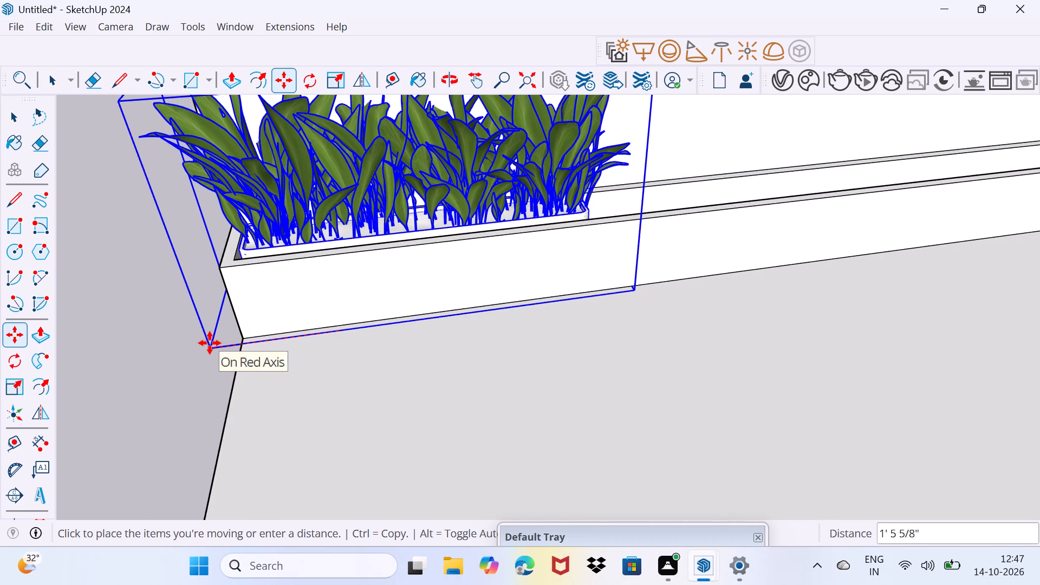
pyautogui.moveTo(210, 343); pyautogui.dragTo(201, 343)
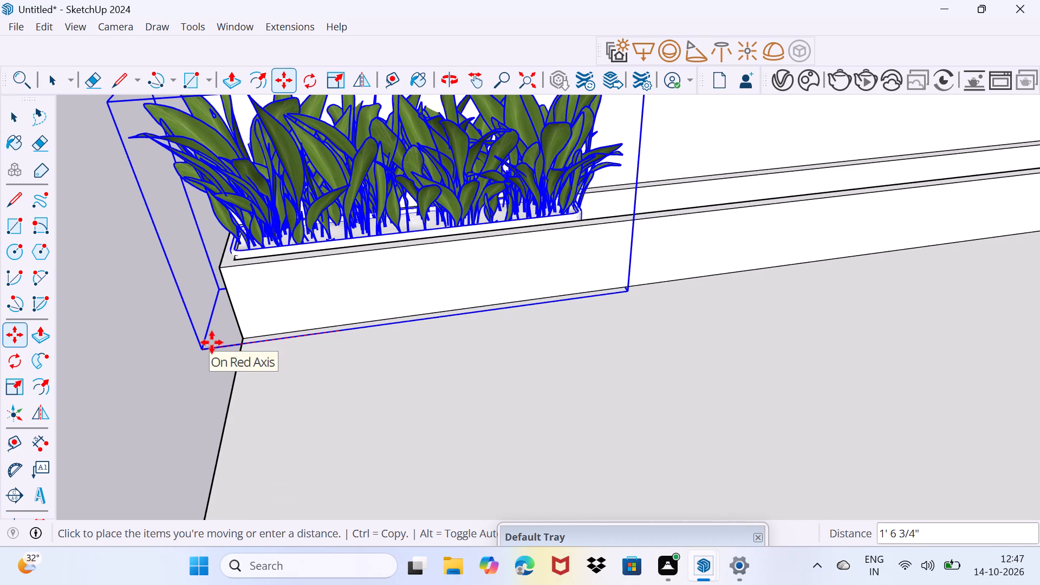
# Stretch the plant box lengthwise along the red axis by a scale factor of about 1.80 within the trough.
pyautogui.moveTo(449, 282); pyautogui.dragTo(209, 271, button='middle')
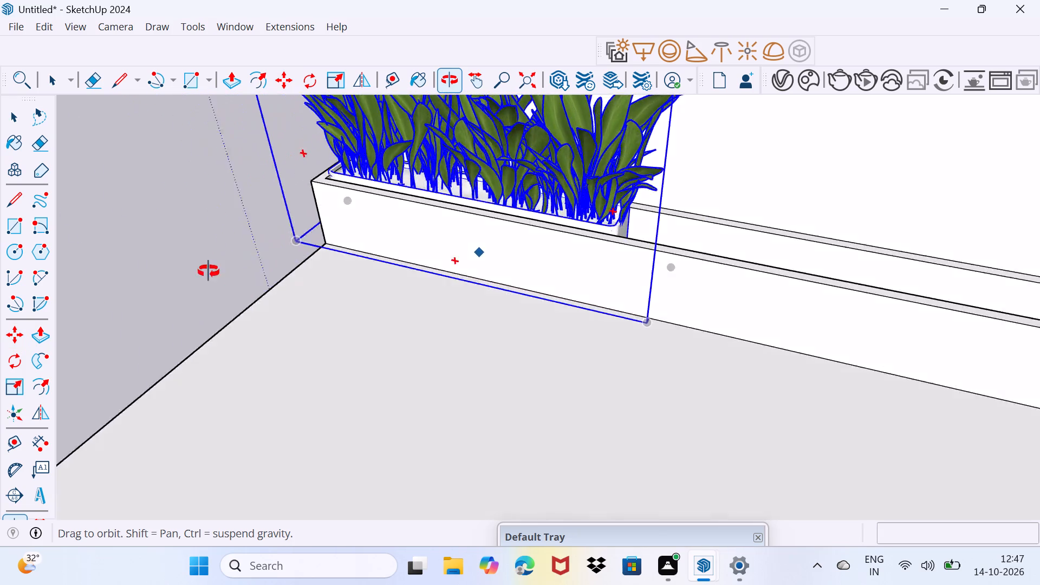
pyautogui.moveTo(209, 271); pyautogui.dragTo(137, 253, button='middle')
pyautogui.press('s')
pyautogui.scroll(-7, 664, 265)
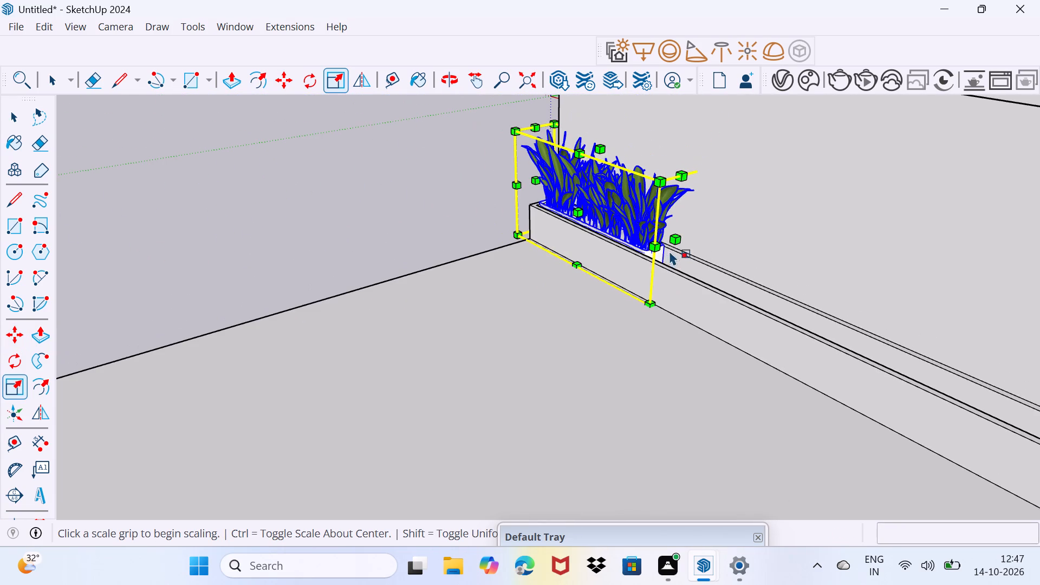
pyautogui.click(678, 241)
pyautogui.scroll(-7, 823, 287)
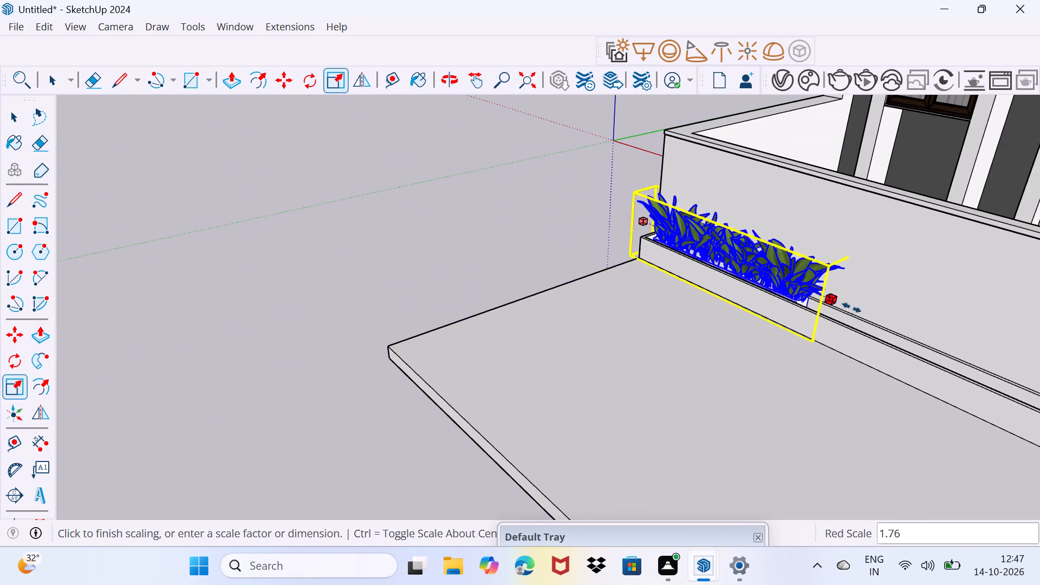
pyautogui.moveTo(907, 342); pyautogui.dragTo(453, 177, button='middle')
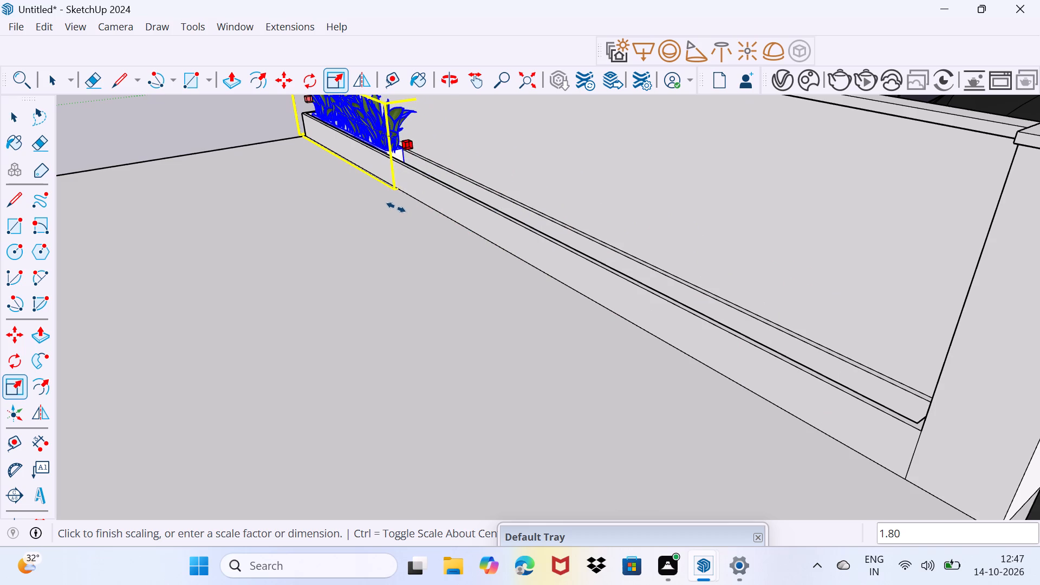
pyautogui.click(396, 207)
# Copy the plant box about 19' along the trough to the gate pillar, dividing the distance with /3 for evenly spaced copies.
pyautogui.press('m')
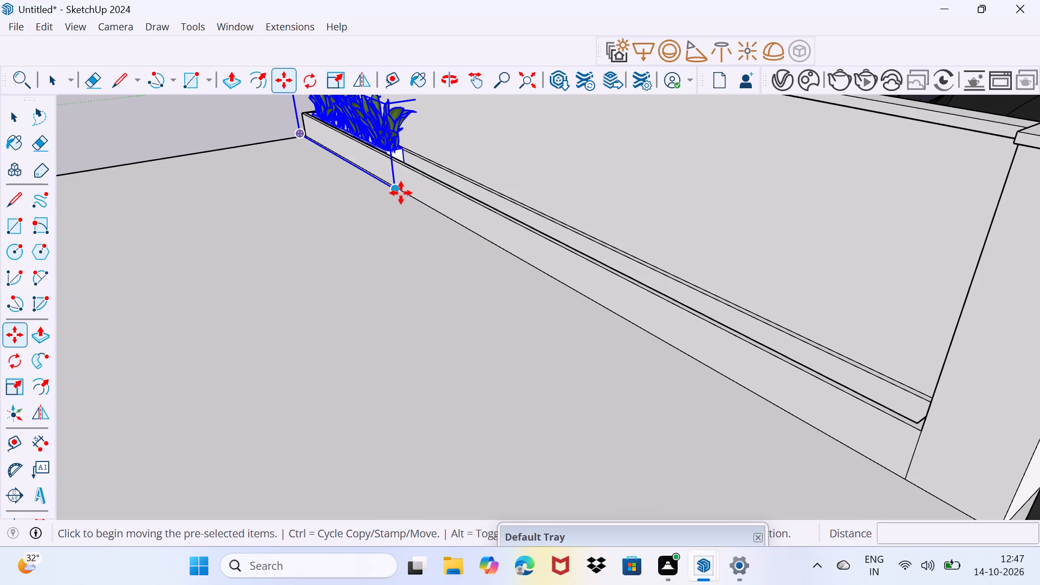
pyautogui.click(396, 191)
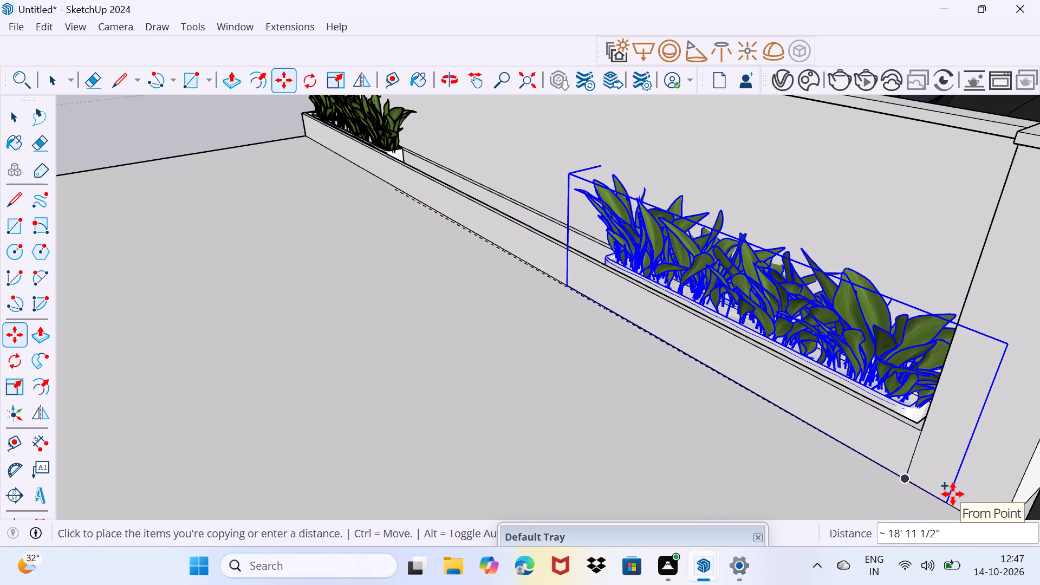
pyautogui.click(960, 495)
pyautogui.press('/')
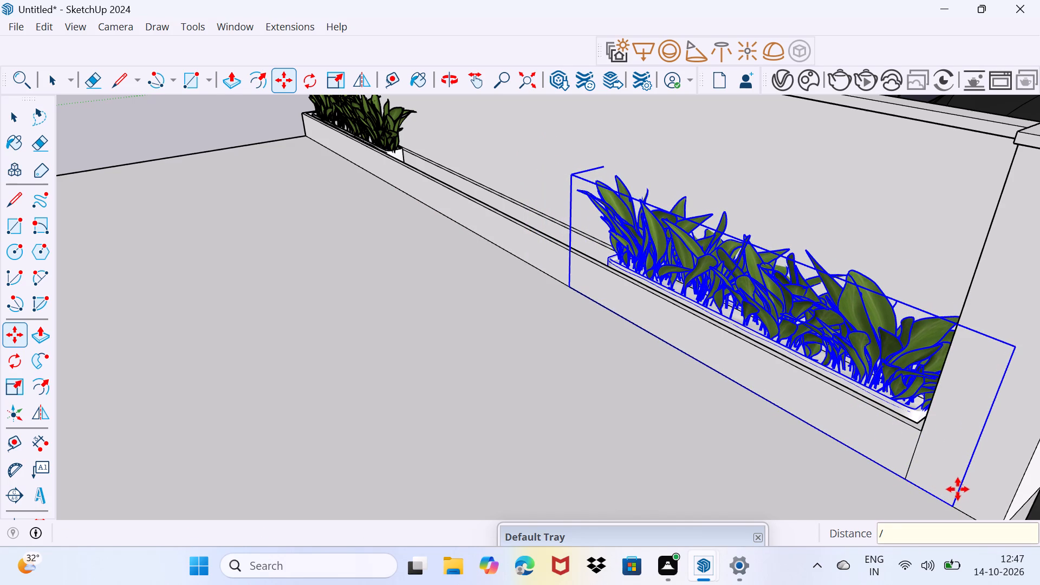
pyautogui.press('3')
pyautogui.press('Return')
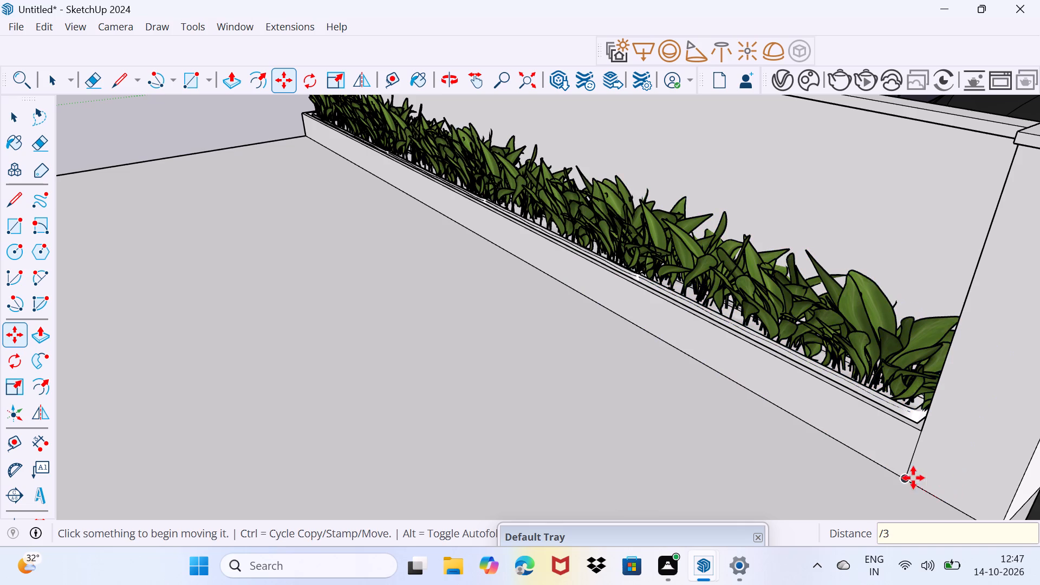
pyautogui.press('space')
pyautogui.moveTo(466, 409); pyautogui.dragTo(502, 379)
# Import the downloaded Lamp Ceiling 114-44 asset from the Chaos Cosmos library via the V-Ray Asset Editor.
pyautogui.scroll(-7, 194, 289)
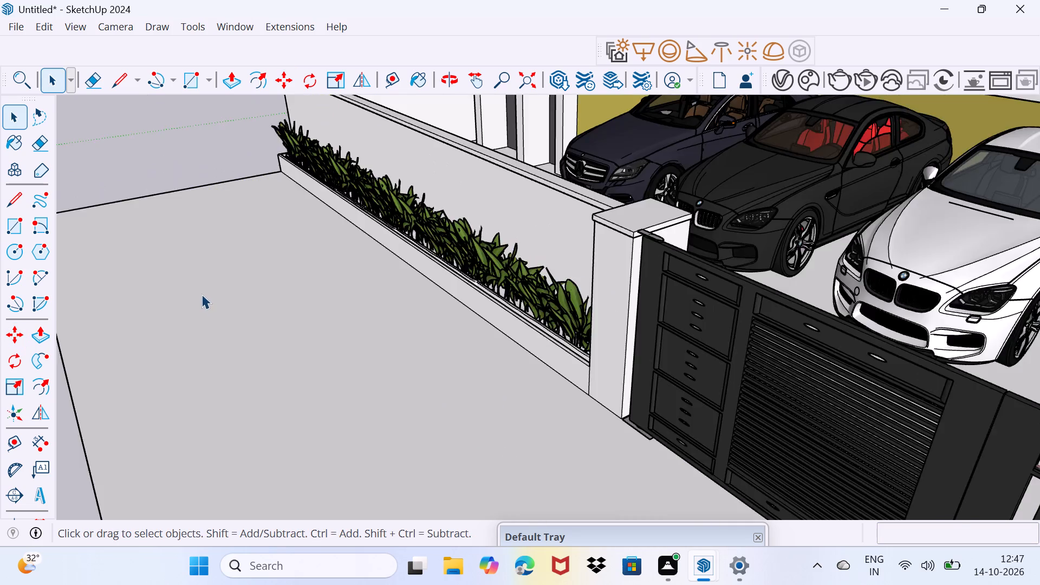
pyautogui.scroll(-3, 201, 294)
pyautogui.moveTo(217, 329); pyautogui.dragTo(586, 288, button='middle')
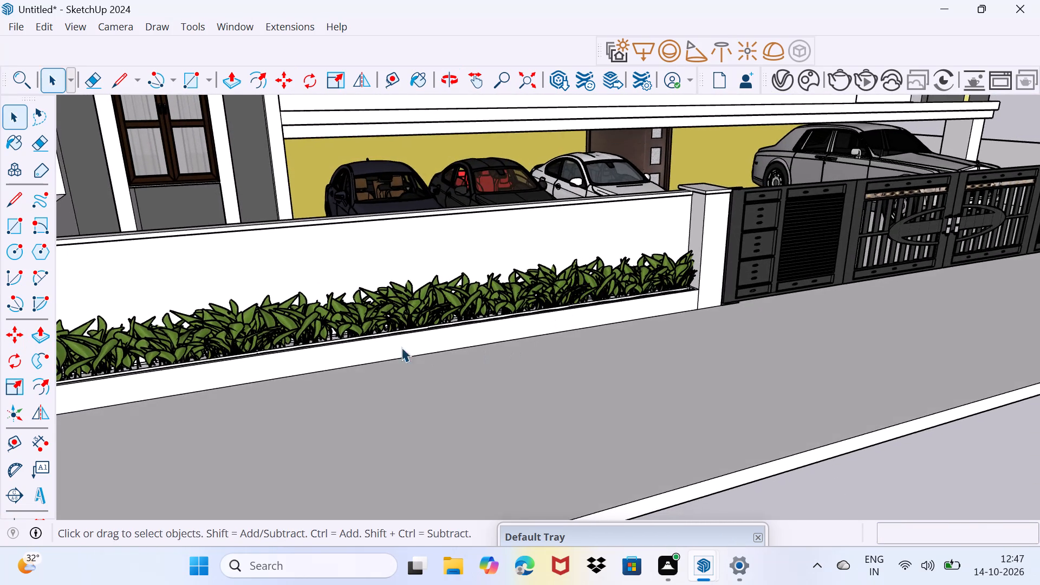
pyautogui.scroll(2, 365, 336)
pyautogui.scroll(-4, 343, 335)
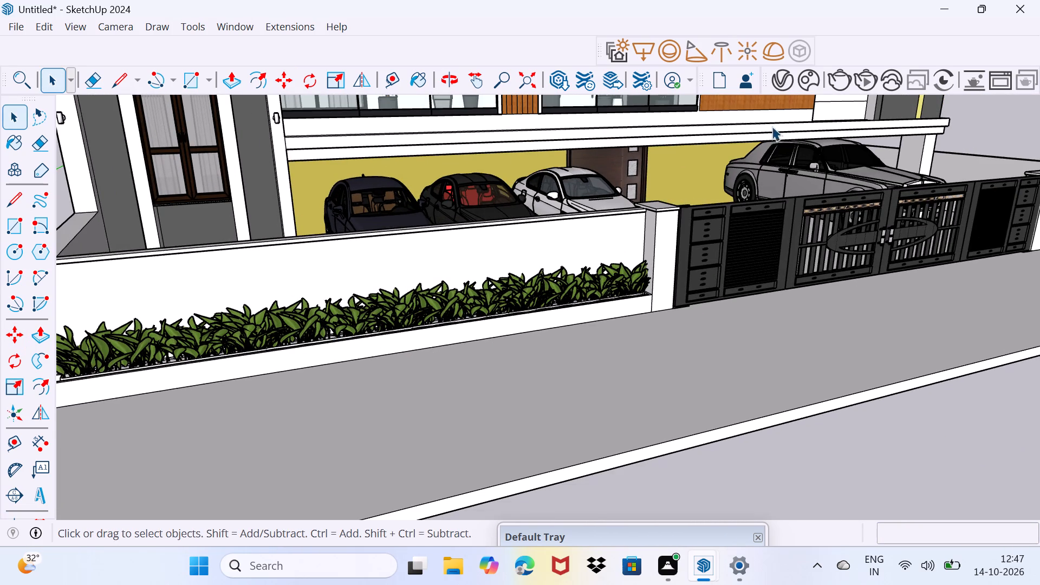
pyautogui.click(771, 81)
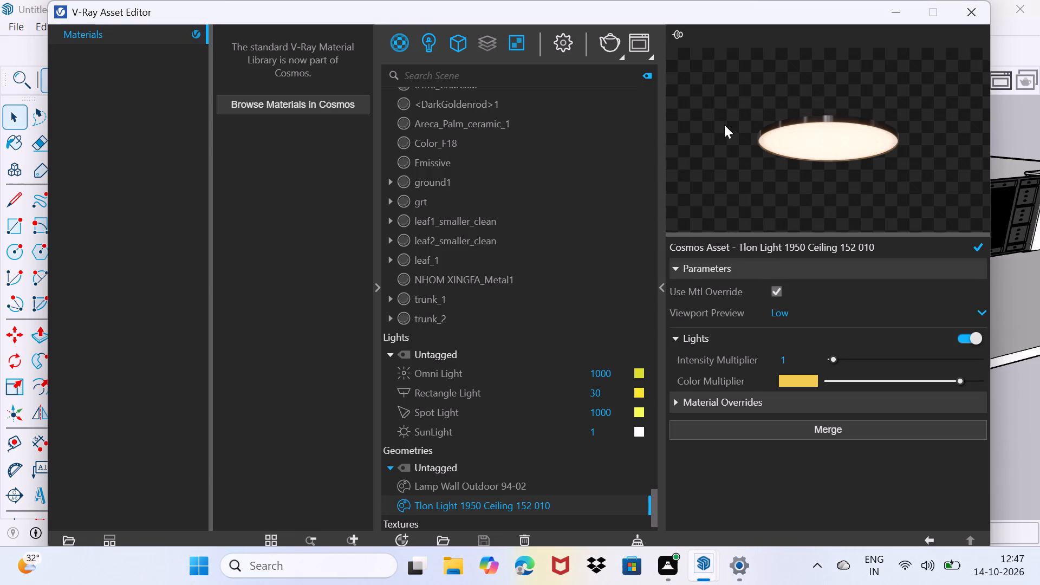
pyautogui.click(323, 103)
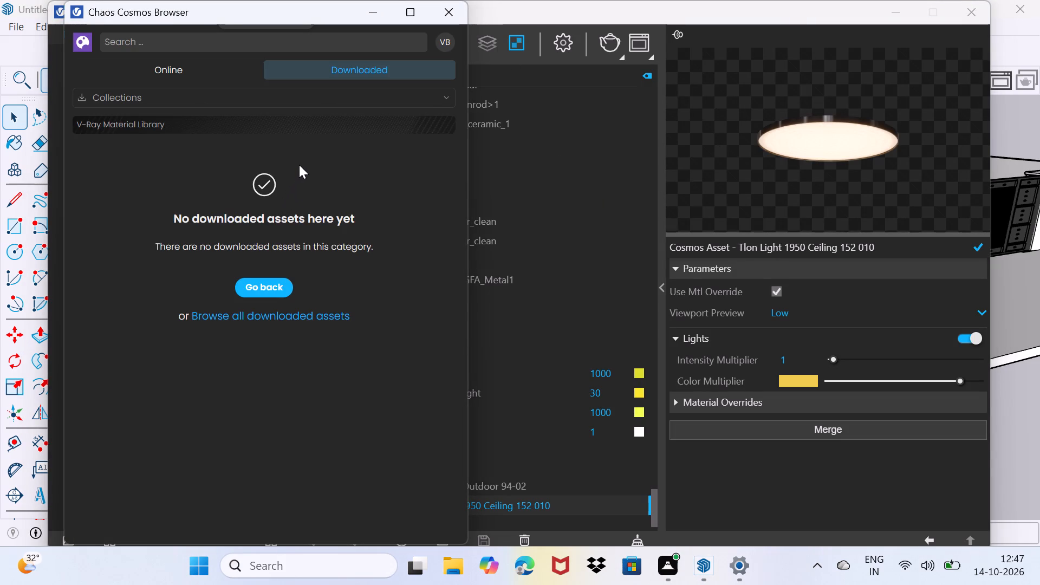
pyautogui.click(280, 314)
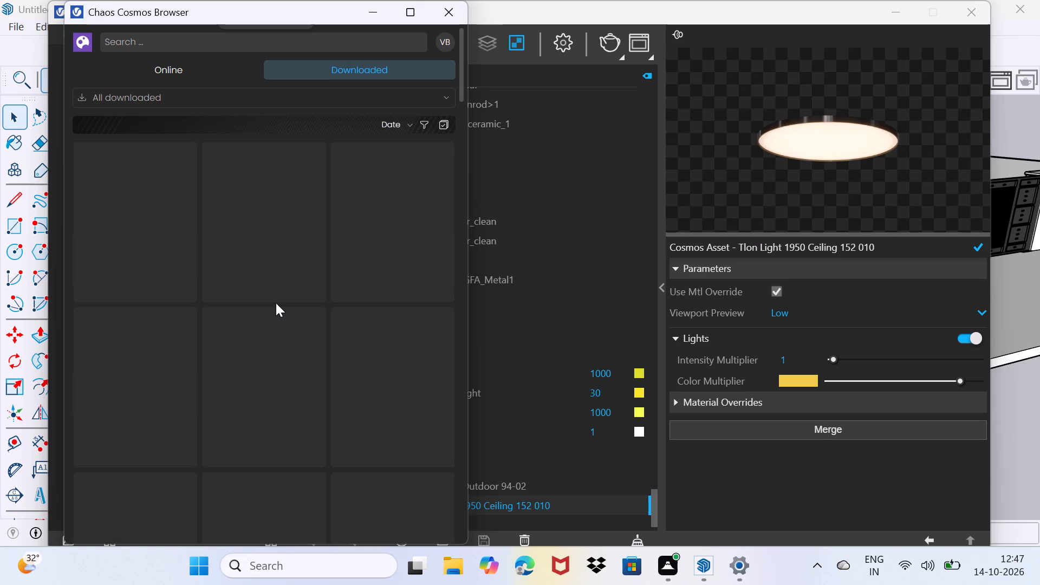
pyautogui.scroll(-7, 276, 303)
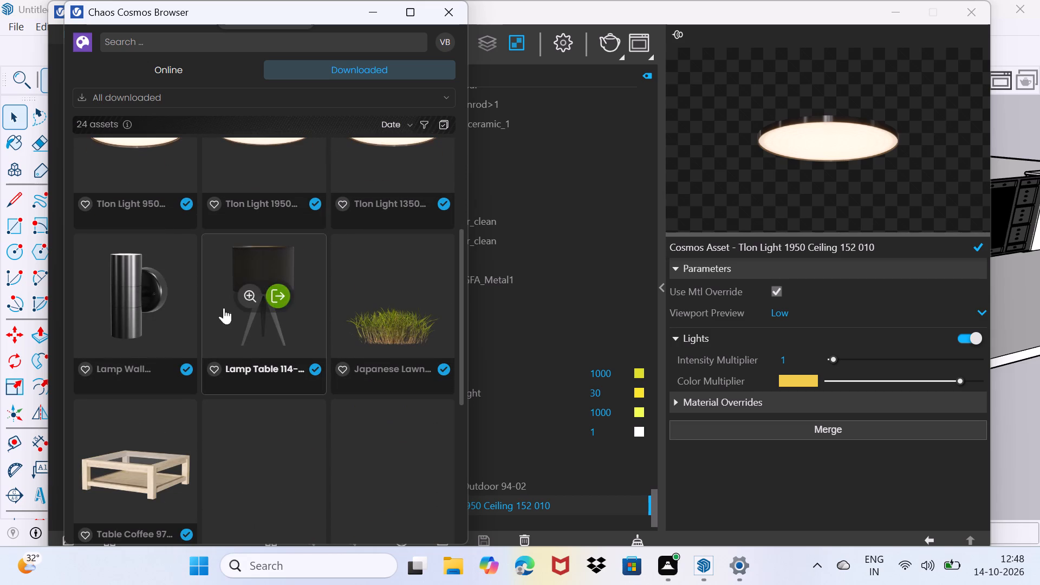
pyautogui.scroll(-3, 160, 298)
pyautogui.scroll(-1, 249, 280)
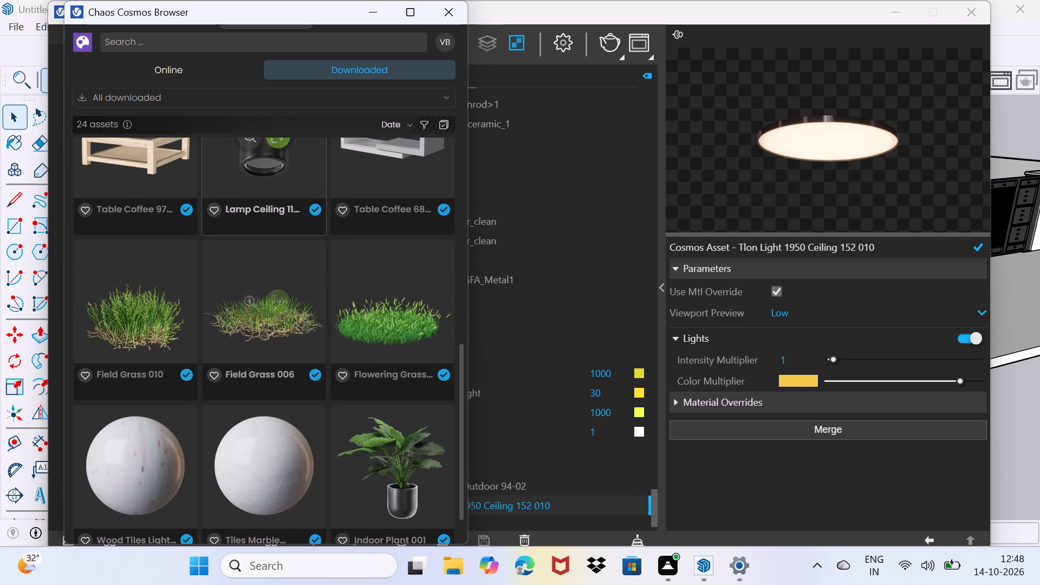
pyautogui.scroll(1, 288, 169)
pyautogui.click(281, 219)
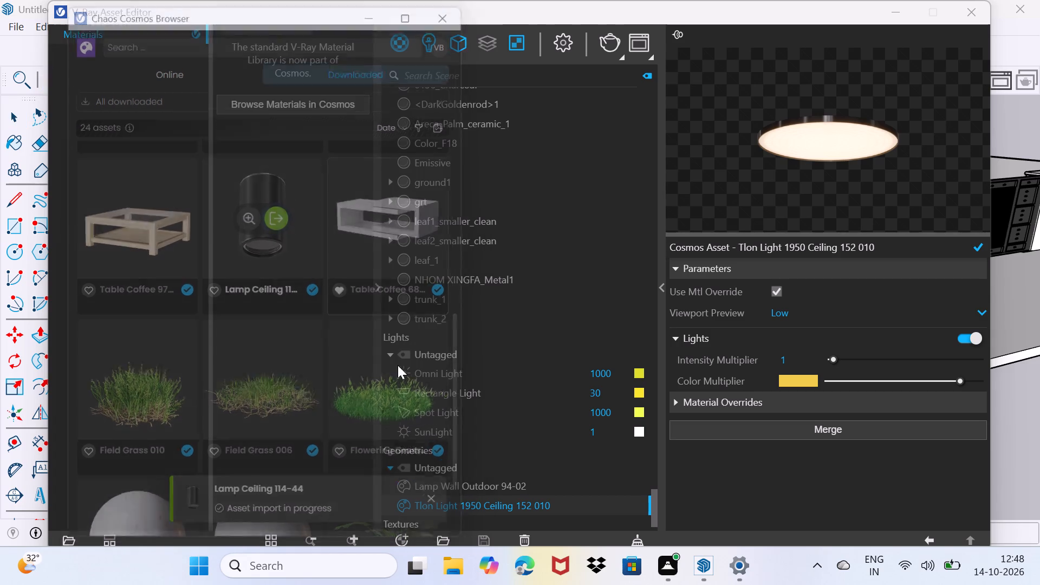
pyautogui.click(894, 14)
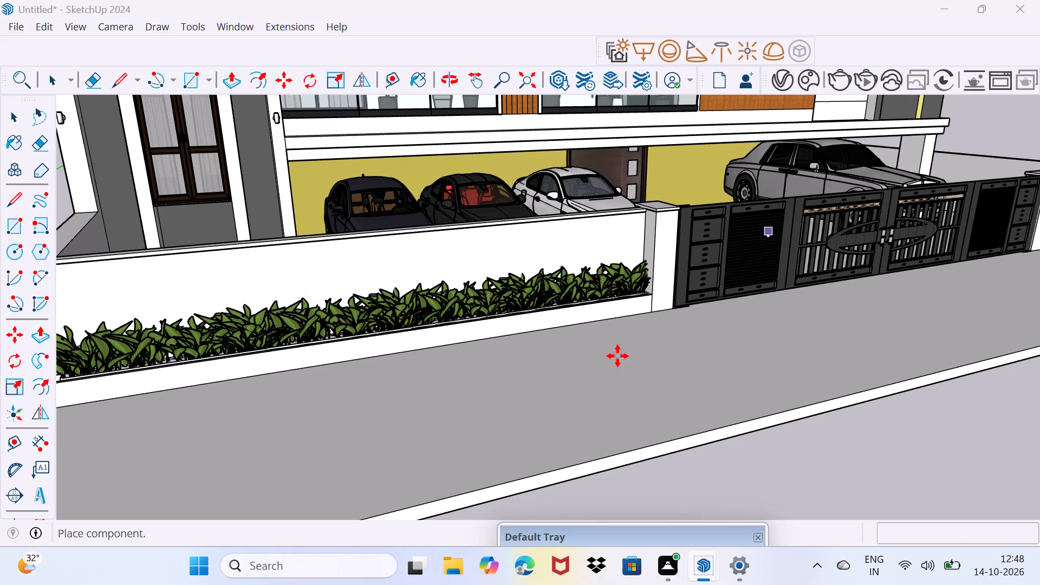
# Place one Lamp Ceiling 114-44 on the outer front face of the planter trough, below the plants.
pyautogui.scroll(4, 428, 346)
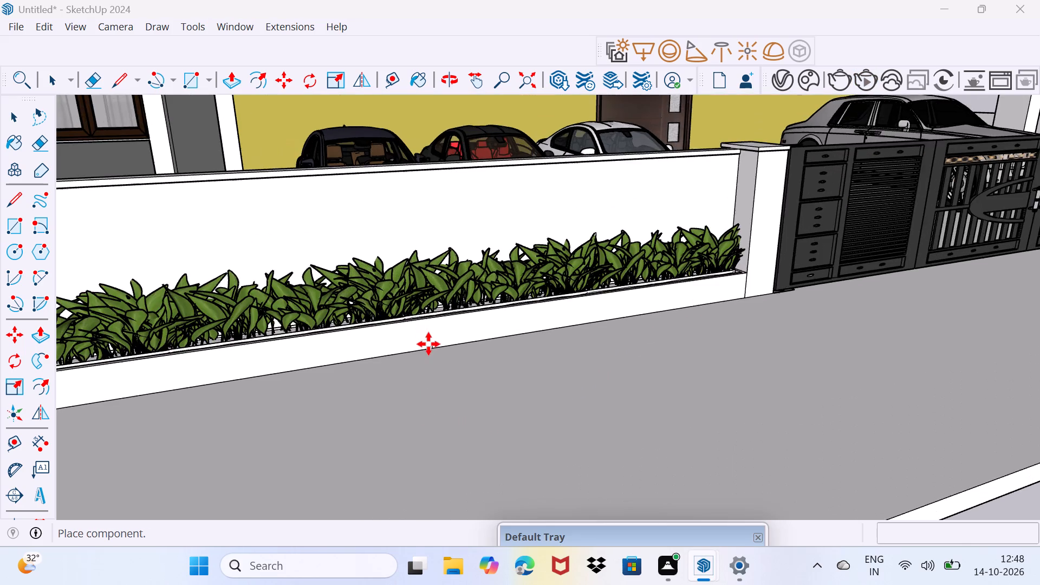
pyautogui.scroll(10, 429, 341)
pyautogui.scroll(4, 452, 289)
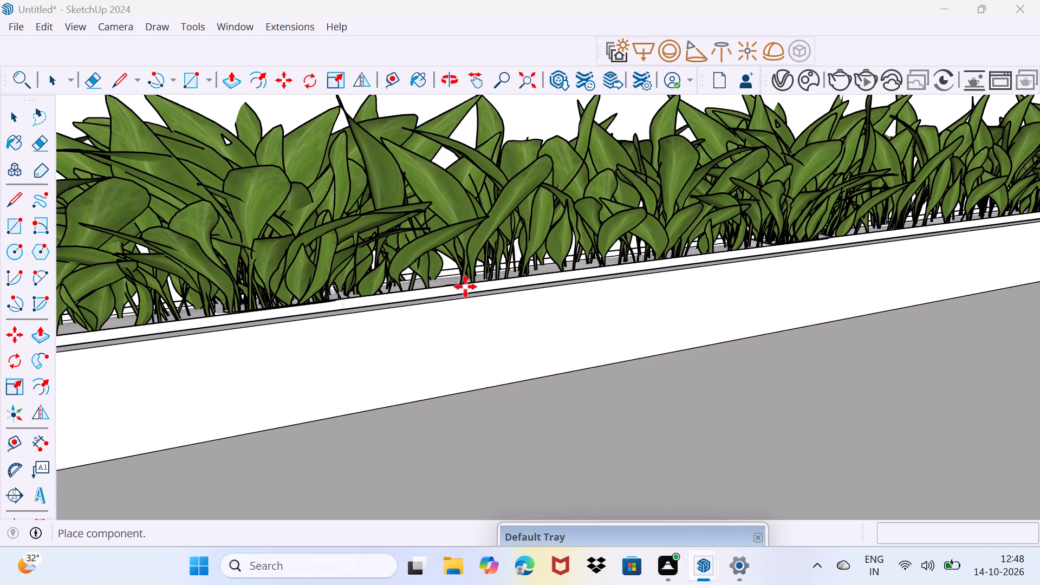
pyautogui.moveTo(669, 373); pyautogui.dragTo(632, 341, button='middle')
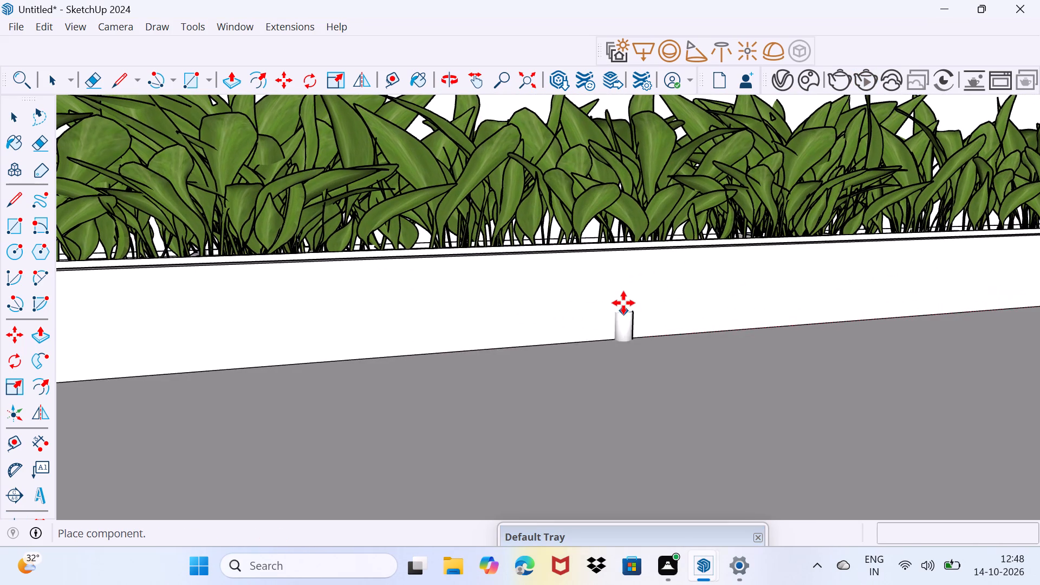
pyautogui.click(625, 290)
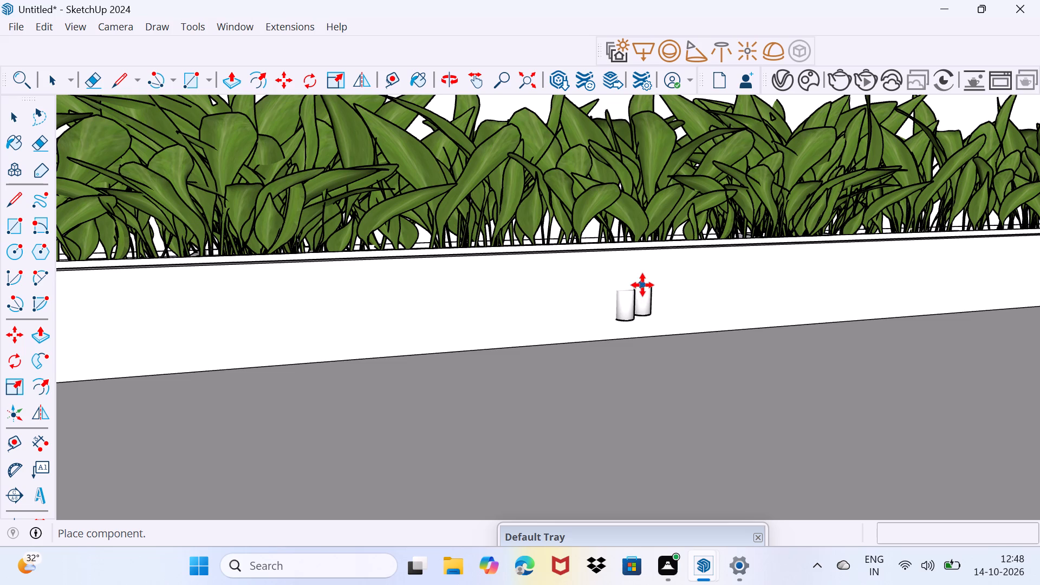
pyautogui.press('space')
# Rotate the placed lamp 180° in the plane of the trough's front face so it points upward.
pyautogui.click(624, 305)
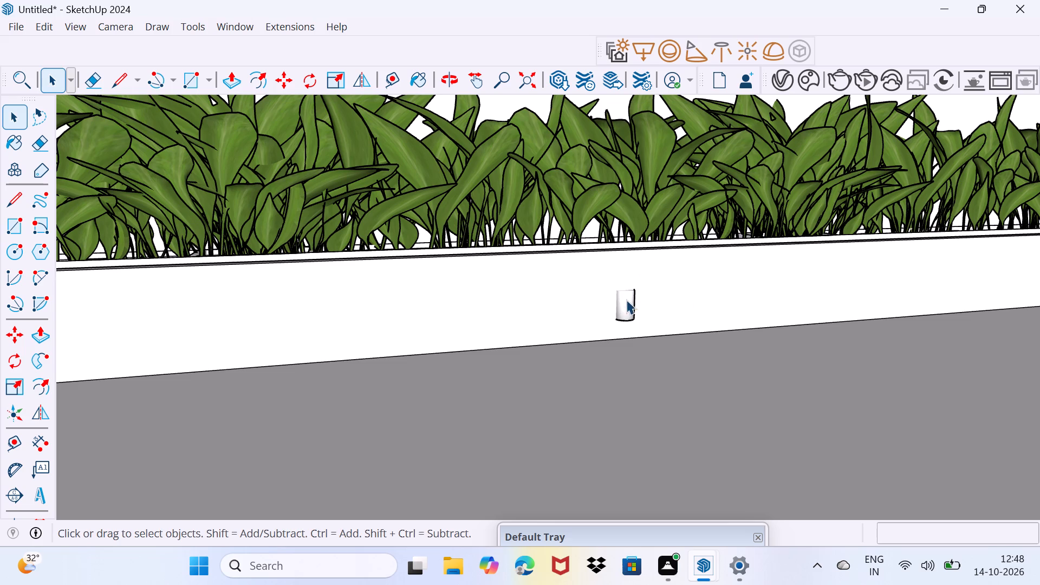
pyautogui.click(304, 81)
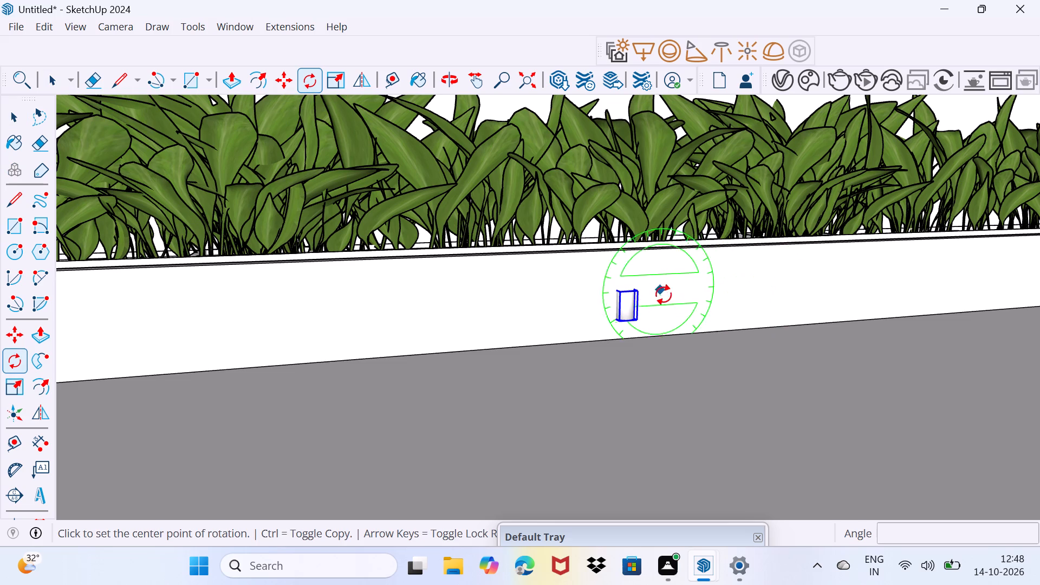
pyautogui.click(676, 288)
pyautogui.click(690, 312)
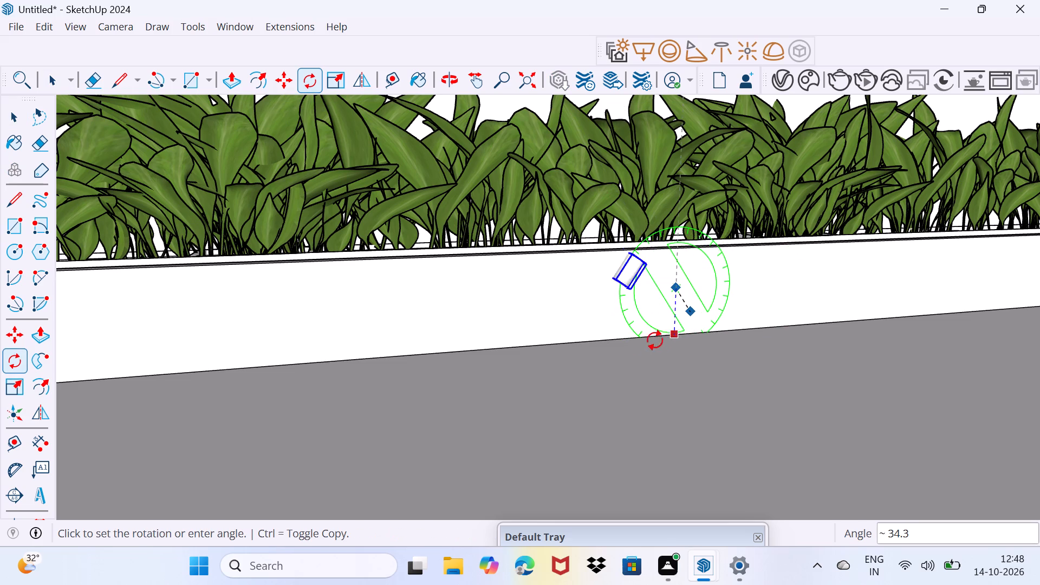
pyautogui.click(615, 199)
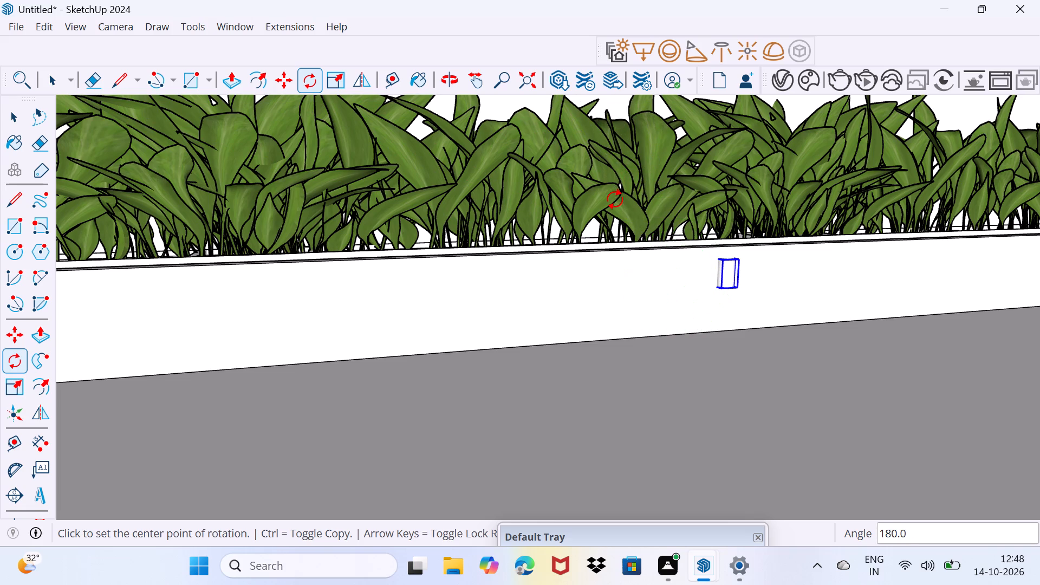
pyautogui.scroll(2, 770, 281)
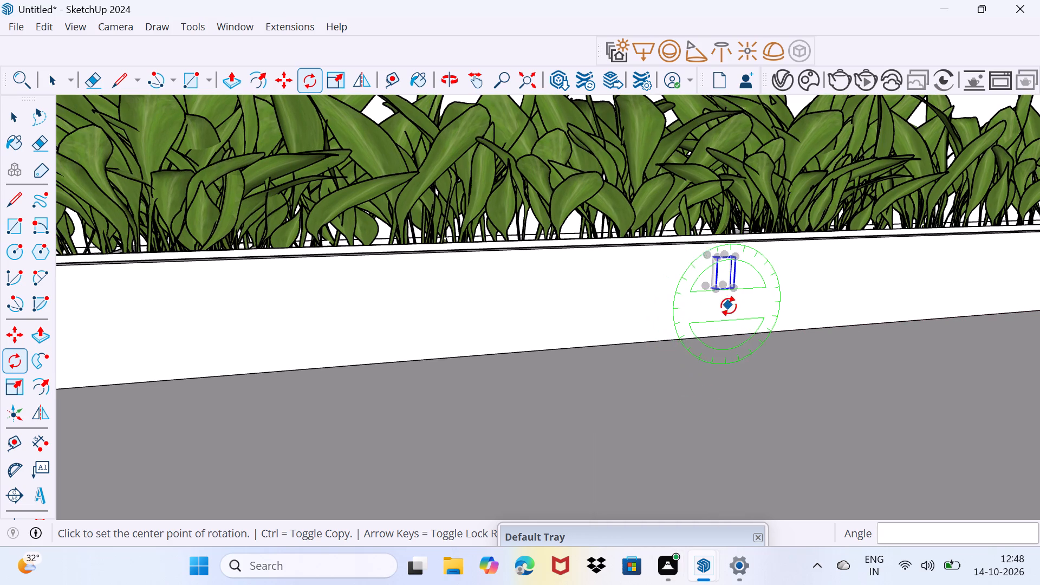
pyautogui.press('space')
# Move the lamp about 7' 1" along the planter trough onto its front top rim, near the gate pillar end.
pyautogui.scroll(3, 732, 292)
pyautogui.moveTo(733, 290); pyautogui.dragTo(665, 301, button='middle')
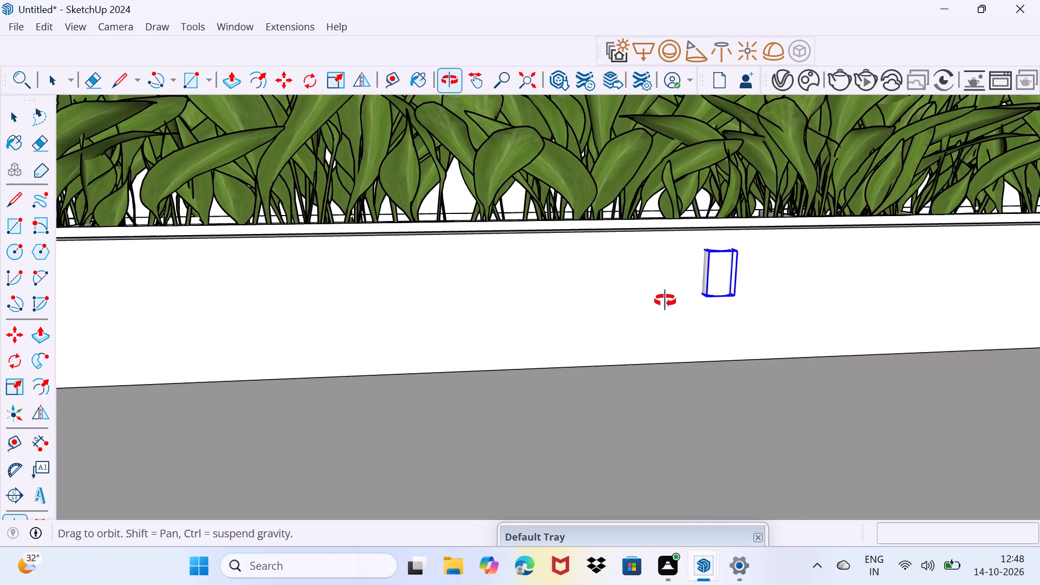
pyautogui.moveTo(665, 301); pyautogui.dragTo(665, 301, button='middle')
pyautogui.press('m')
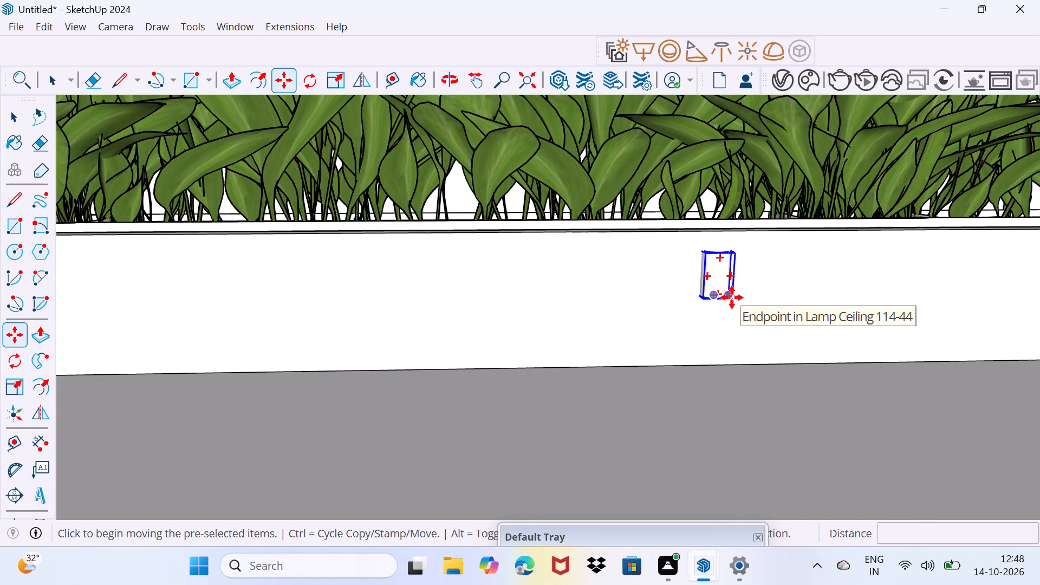
pyautogui.click(732, 297)
pyautogui.moveTo(781, 293); pyautogui.dragTo(609, 327, button='middle')
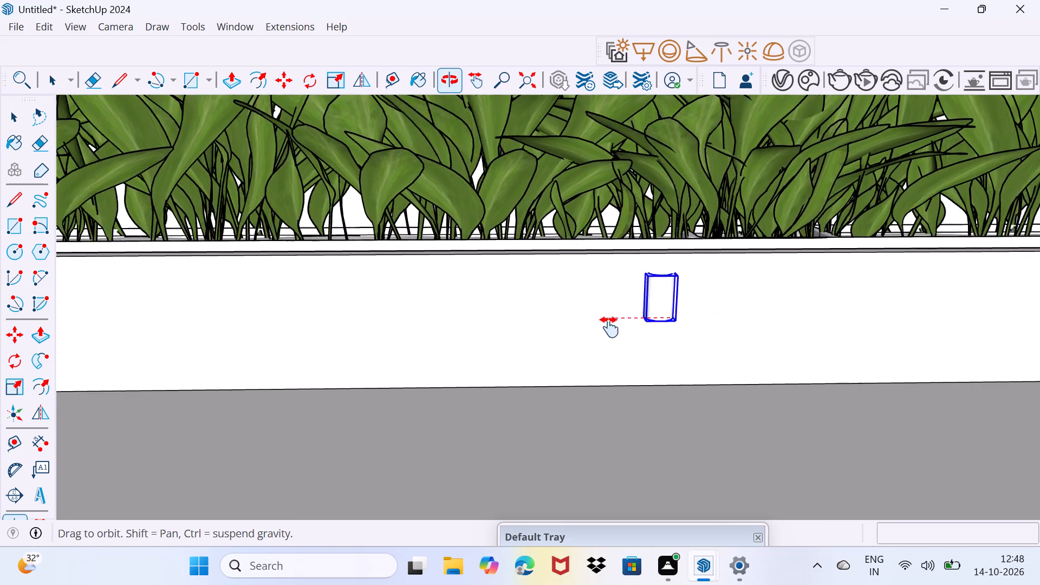
pyautogui.moveTo(609, 327); pyautogui.dragTo(415, 400, button='middle')
pyautogui.scroll(-3, 803, 329)
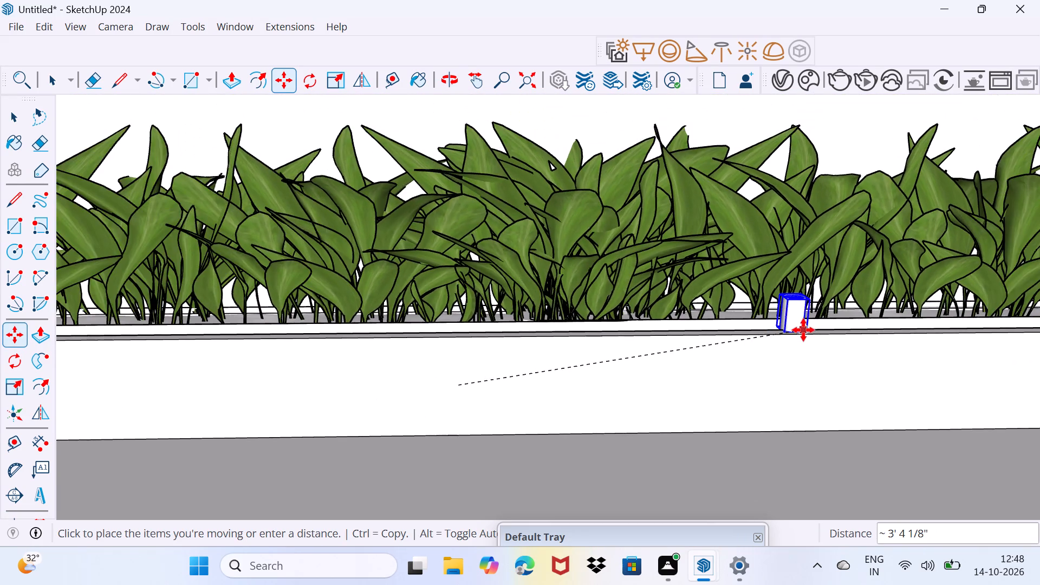
pyautogui.scroll(-3, 803, 330)
pyautogui.moveTo(915, 330); pyautogui.dragTo(544, 327, button='middle')
pyautogui.scroll(5, 730, 323)
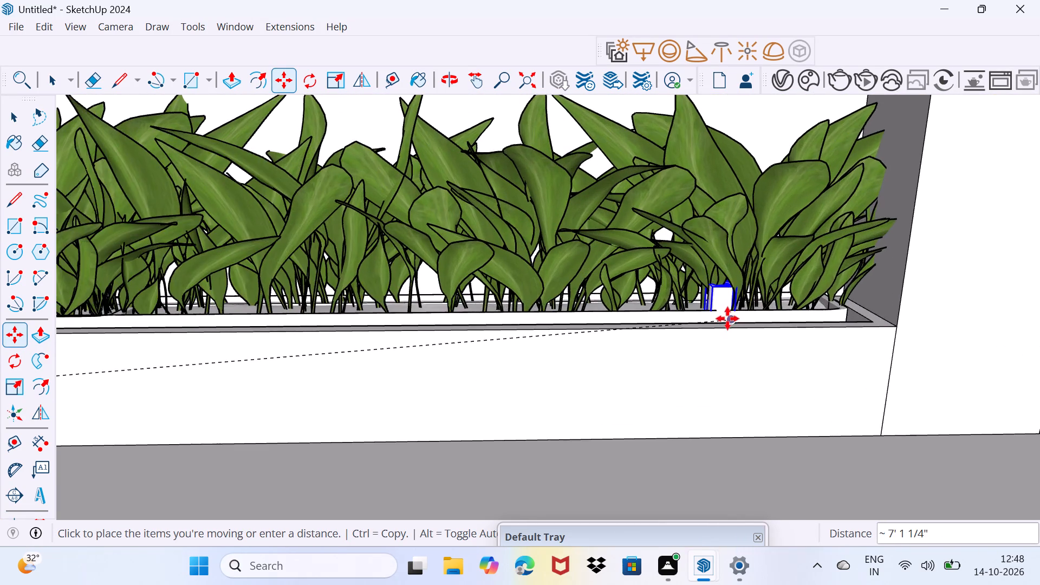
pyautogui.scroll(8, 727, 318)
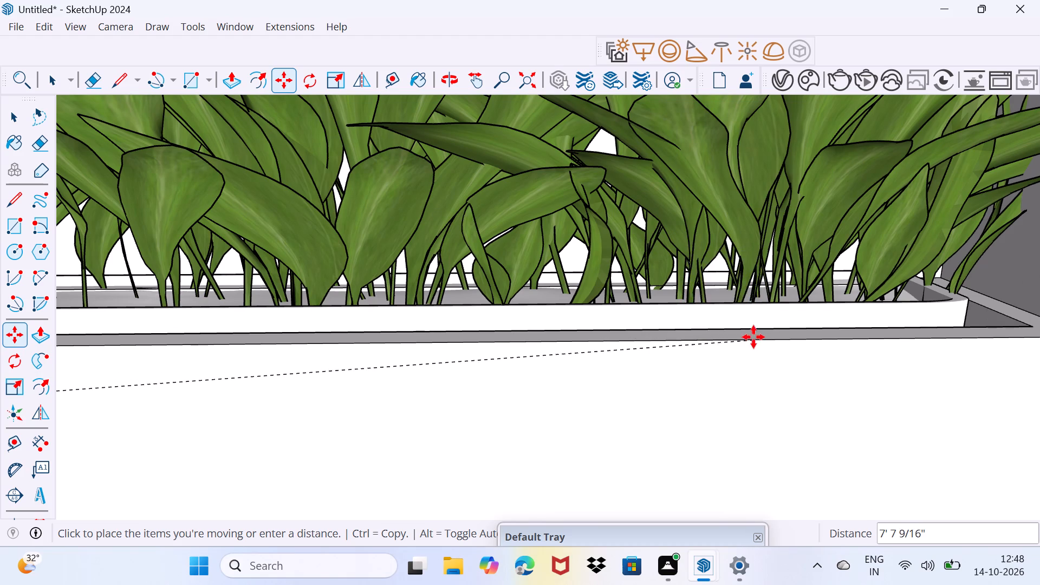
pyautogui.scroll(4, 756, 335)
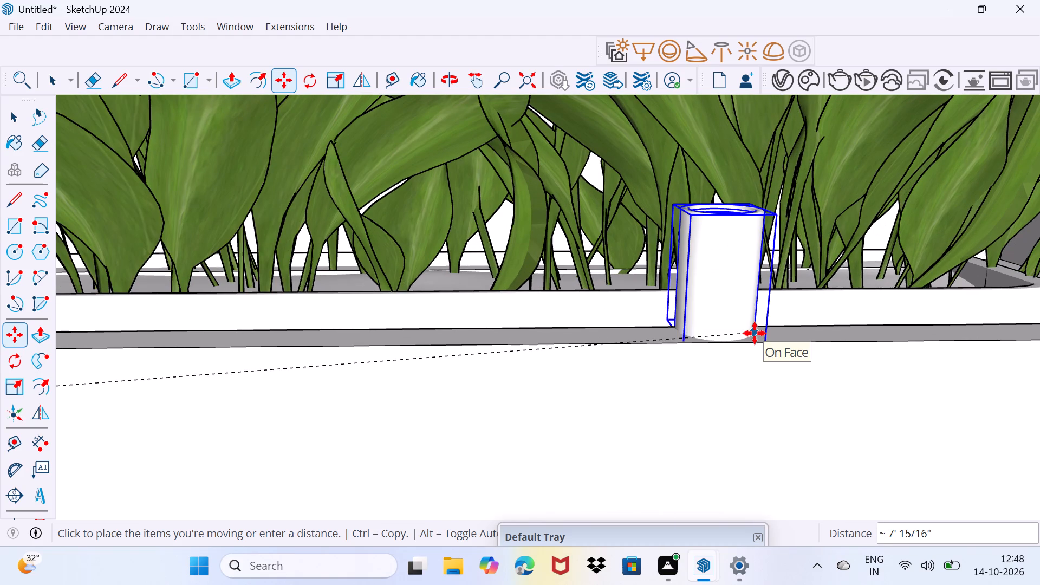
pyautogui.click(755, 333)
# Copy the lamp about 25' 2 1/2" along the rim to the trough's far end, dividing the distance with /4 for evenly spaced copies.
pyautogui.click(765, 343)
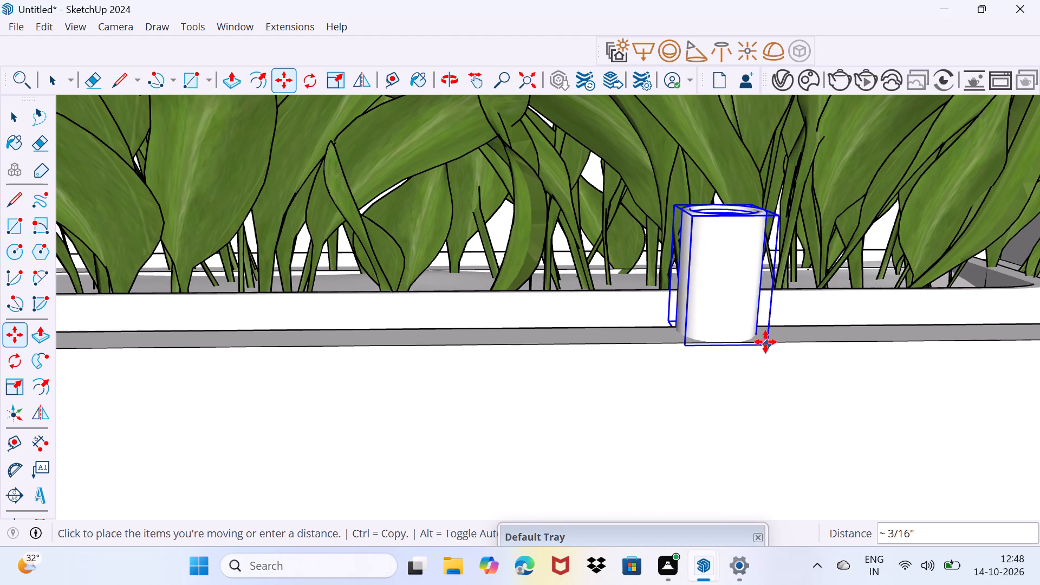
pyautogui.scroll(-8, 422, 303)
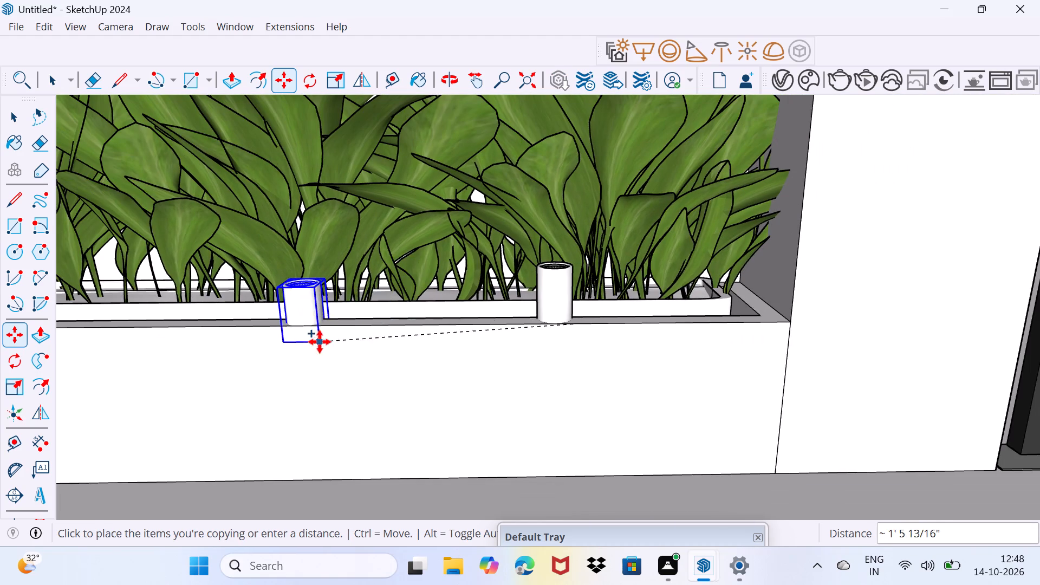
pyautogui.moveTo(320, 342); pyautogui.dragTo(999, 381, button='middle')
pyautogui.keyDown('shift'); pyautogui.scroll(-12, 999, 382); pyautogui.keyUp('shift')
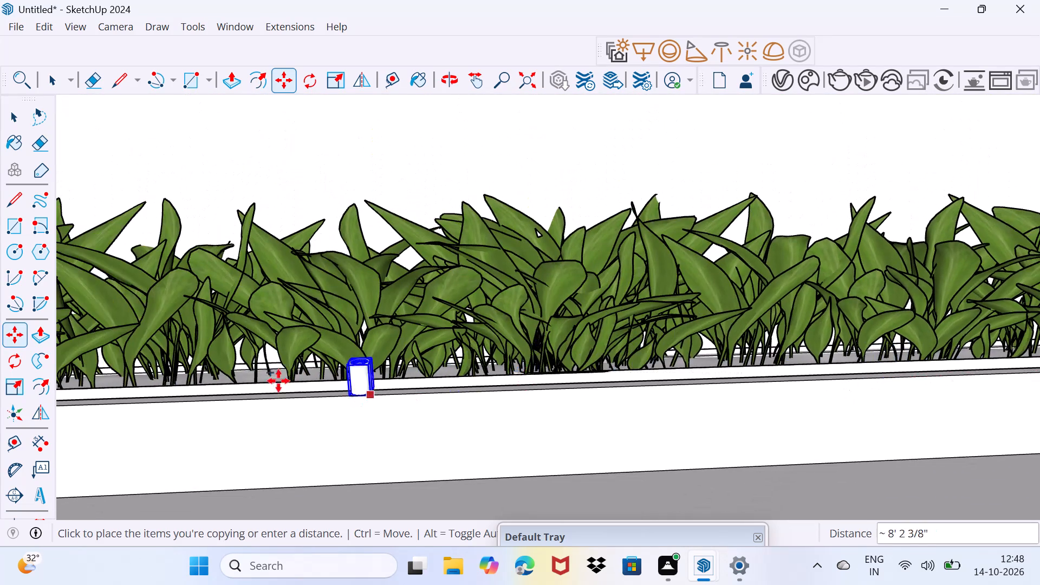
pyautogui.keyDown('shift'); pyautogui.moveTo(278, 381); pyautogui.dragTo(953, 332, button='middle'); pyautogui.keyUp('shift')
pyautogui.keyDown('shift'); pyautogui.moveTo(205, 363); pyautogui.dragTo(228, 364, button='middle'); pyautogui.keyUp('shift')
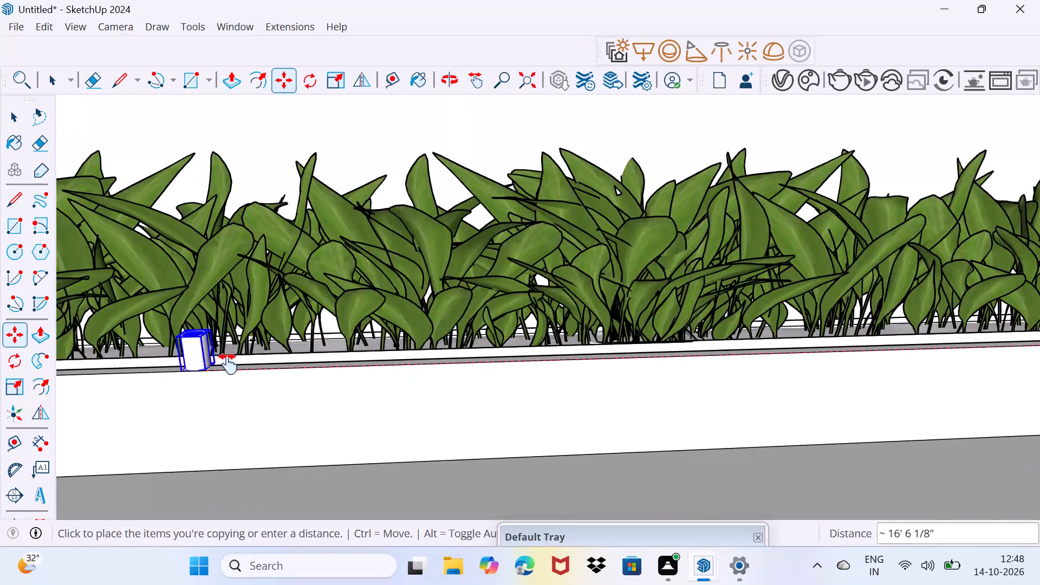
pyautogui.keyDown('shift'); pyautogui.moveTo(228, 364); pyautogui.dragTo(958, 330, button='middle'); pyautogui.keyUp('shift')
pyautogui.scroll(-4, 336, 383)
pyautogui.keyDown('shift'); pyautogui.moveTo(244, 370); pyautogui.dragTo(645, 350, button='middle'); pyautogui.keyUp('shift')
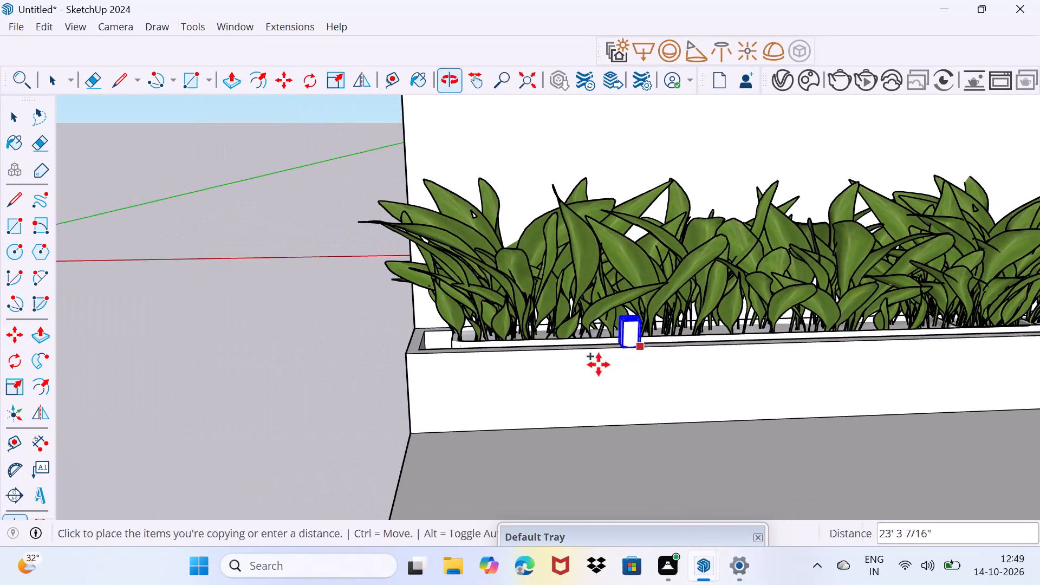
pyautogui.scroll(9, 482, 352)
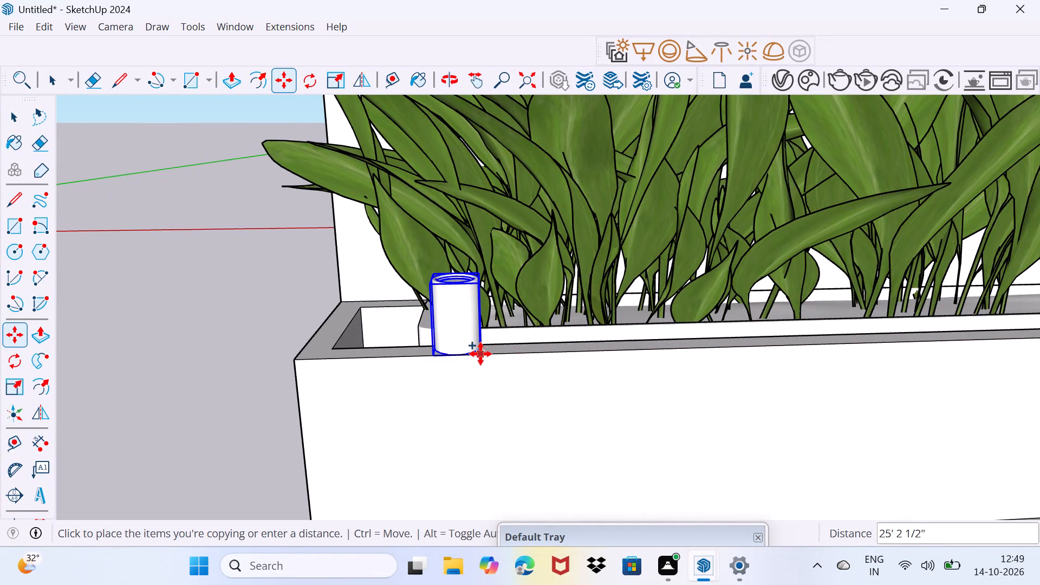
pyautogui.click(480, 354)
pyautogui.press('/')
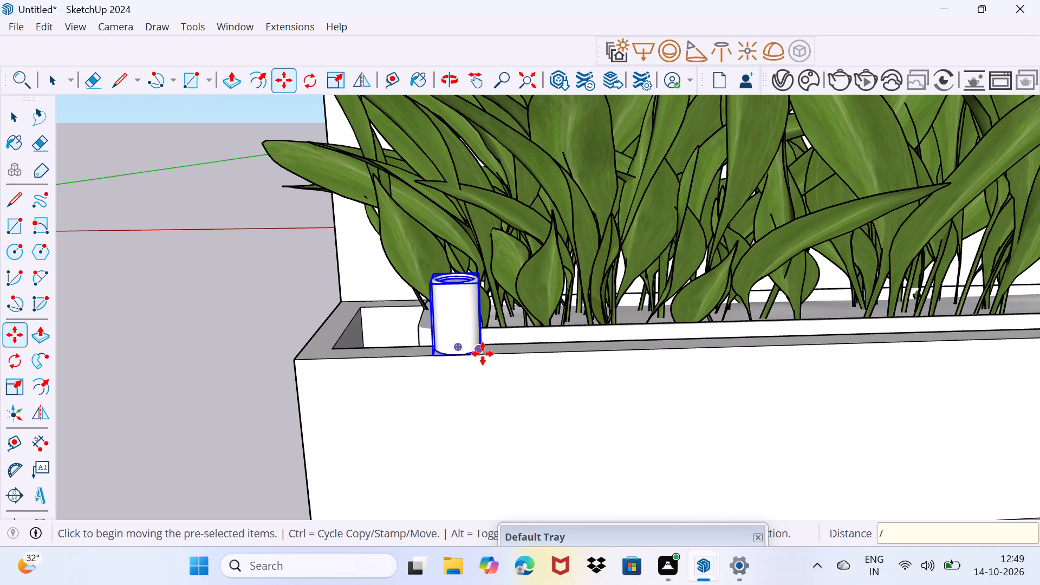
pyautogui.press('4')
pyautogui.press('Return')
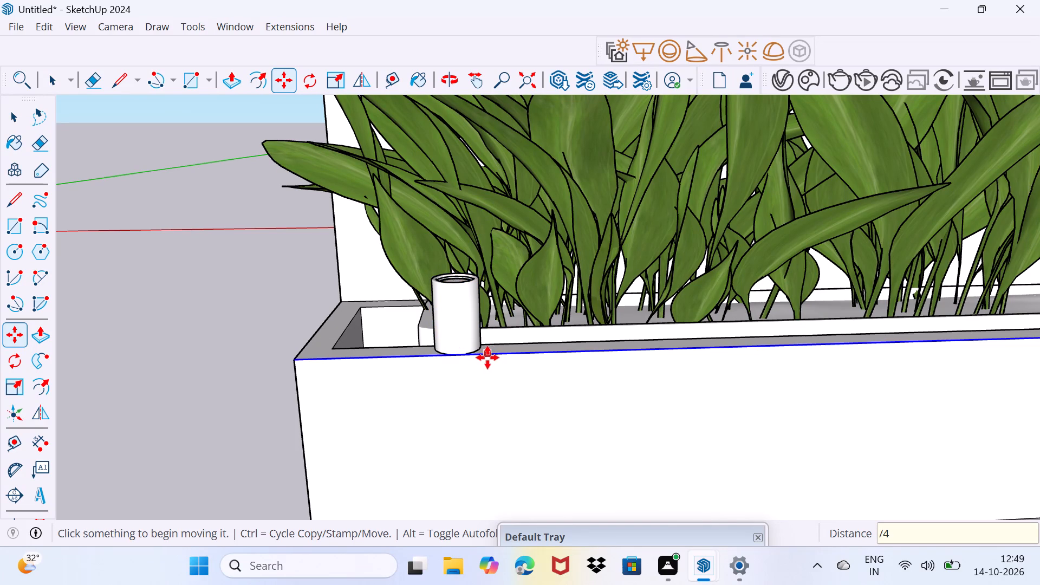
pyautogui.press('space')
# Examine the row of lamps along the planter trough together with the boundary wall, gate and house frontage.
pyautogui.scroll(-15, 479, 360)
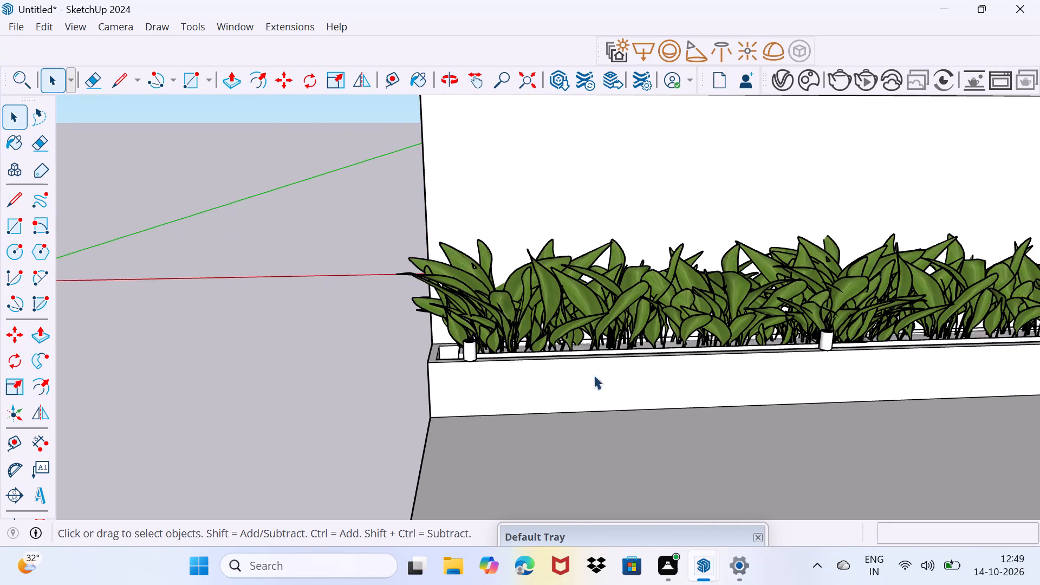
pyautogui.scroll(-5, 836, 381)
pyautogui.moveTo(915, 394); pyautogui.dragTo(802, 312, button='middle')
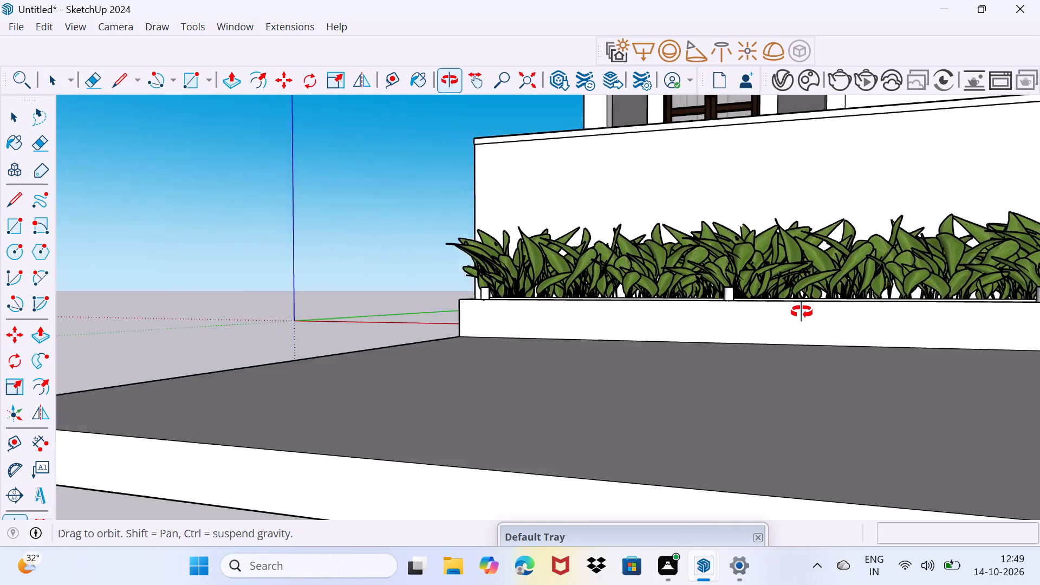
pyautogui.moveTo(802, 312); pyautogui.dragTo(816, 385, button='middle')
pyautogui.scroll(-7, 818, 385)
pyautogui.moveTo(645, 374); pyautogui.dragTo(708, 389, button='middle')
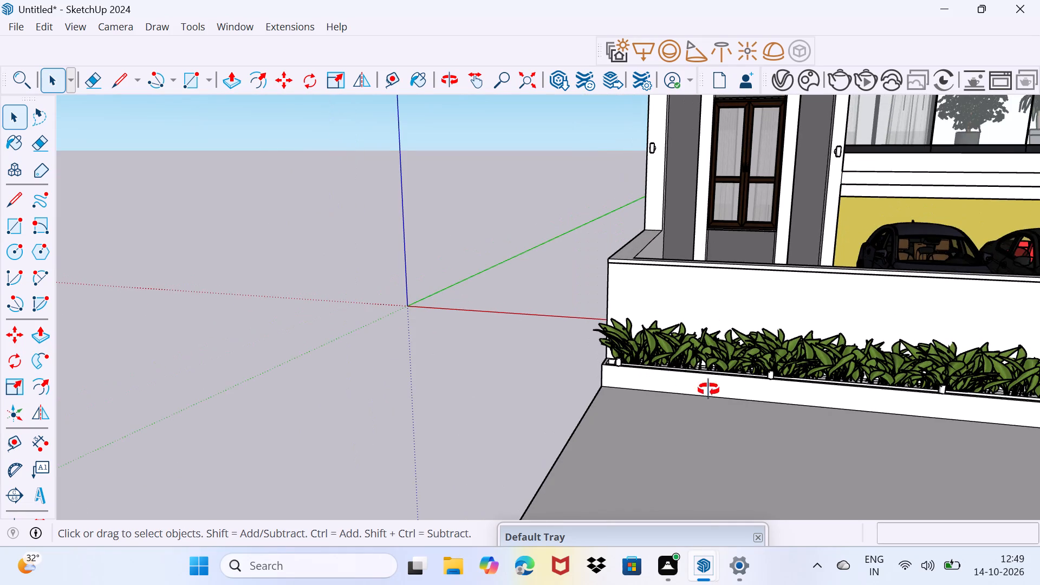
pyautogui.moveTo(708, 389); pyautogui.dragTo(698, 369, button='middle')
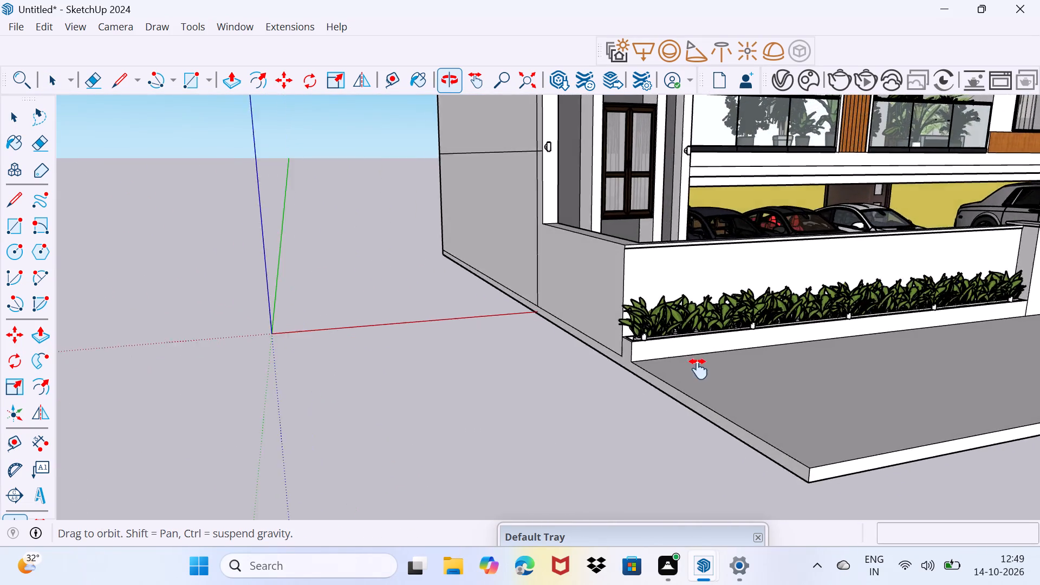
pyautogui.moveTo(698, 369); pyautogui.dragTo(99, 346, button='middle')
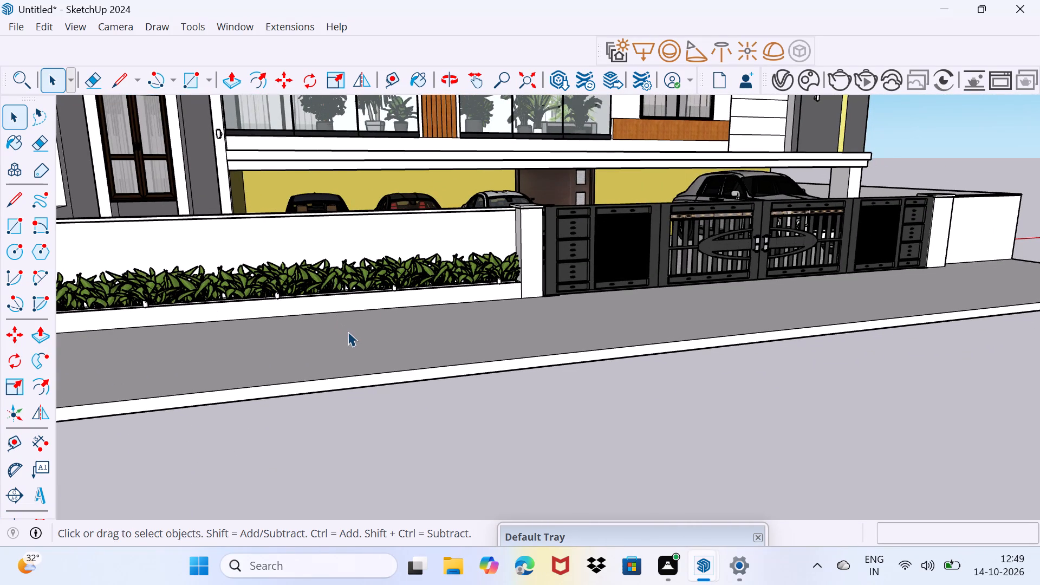
pyautogui.press('space')
pyautogui.moveTo(348, 331); pyautogui.dragTo(388, 303)
pyautogui.scroll(2, 424, 373)
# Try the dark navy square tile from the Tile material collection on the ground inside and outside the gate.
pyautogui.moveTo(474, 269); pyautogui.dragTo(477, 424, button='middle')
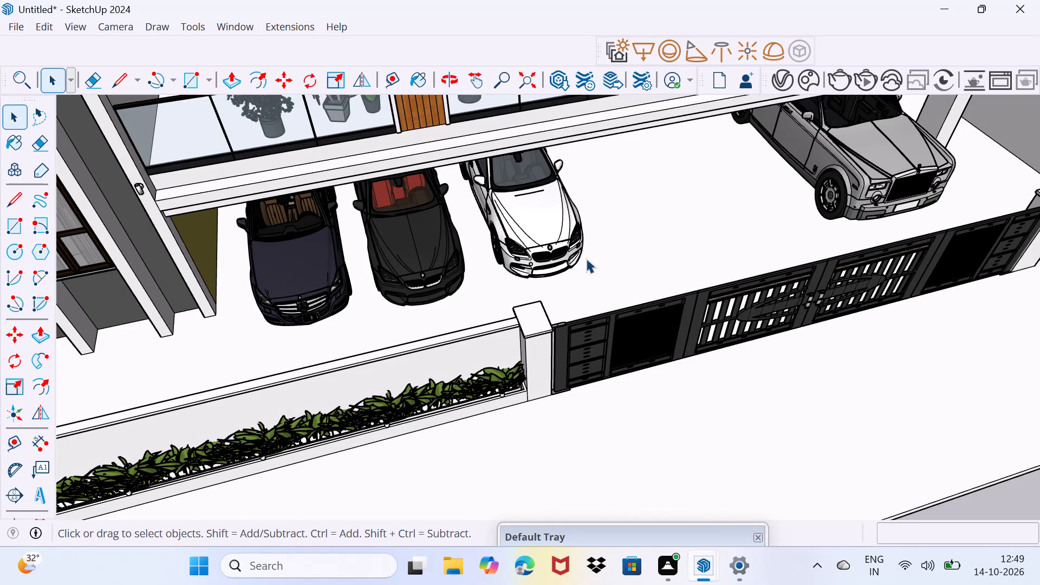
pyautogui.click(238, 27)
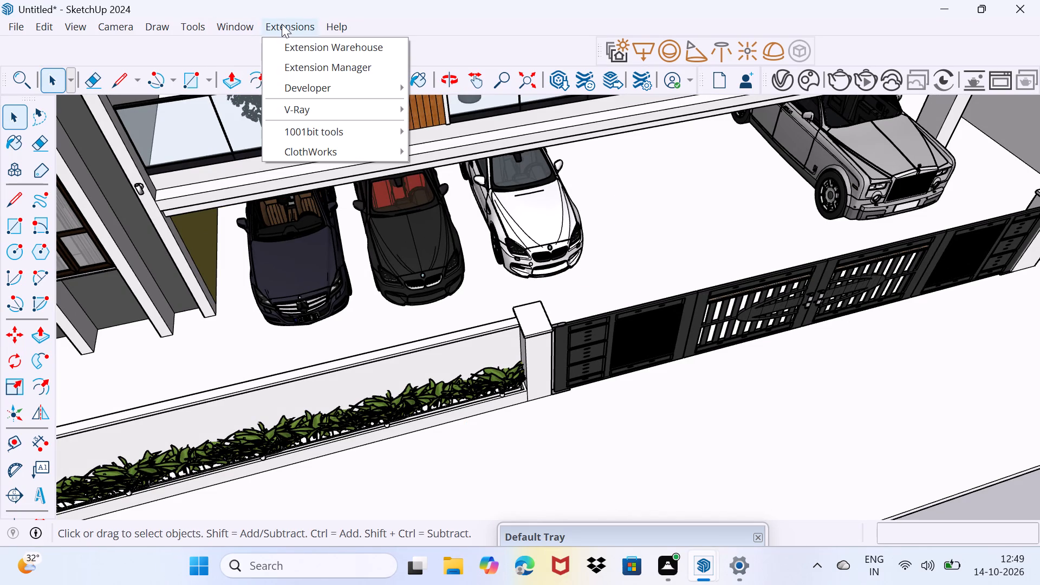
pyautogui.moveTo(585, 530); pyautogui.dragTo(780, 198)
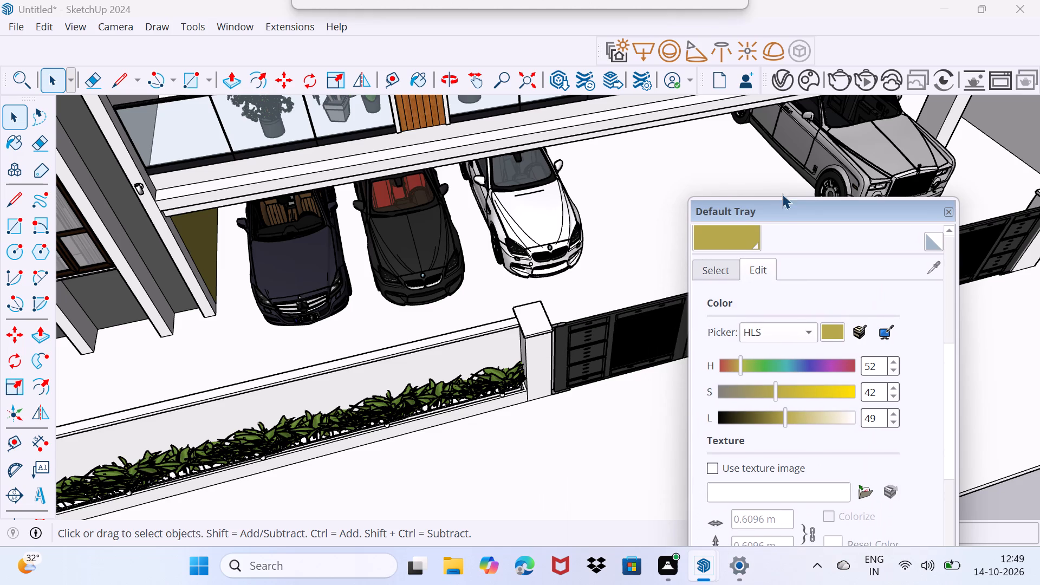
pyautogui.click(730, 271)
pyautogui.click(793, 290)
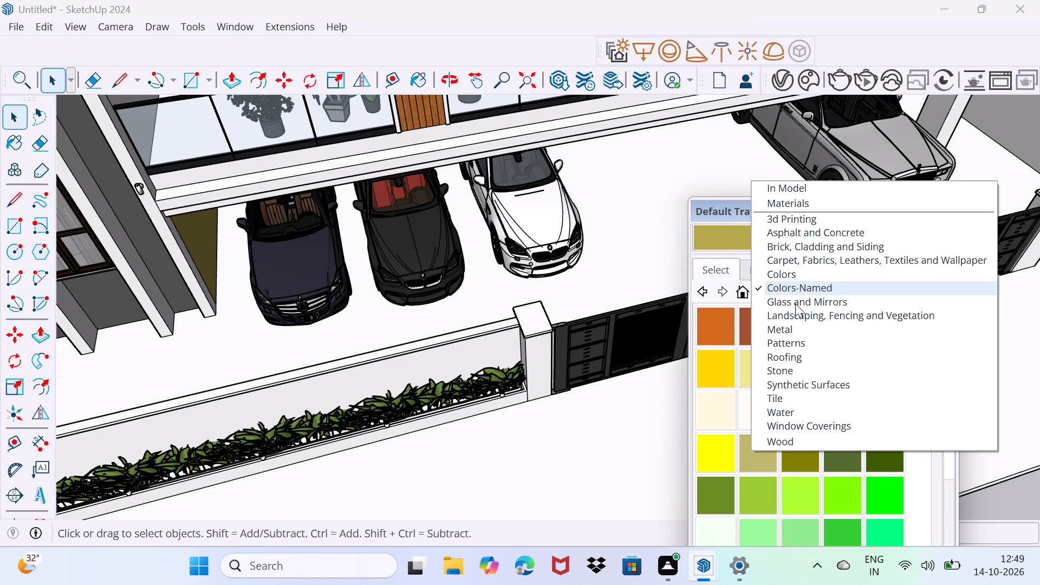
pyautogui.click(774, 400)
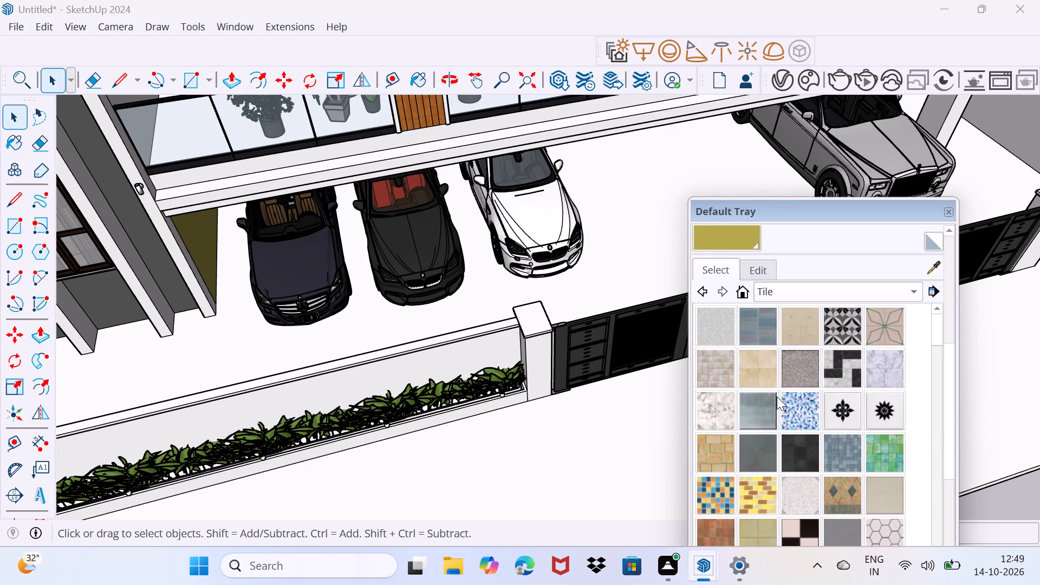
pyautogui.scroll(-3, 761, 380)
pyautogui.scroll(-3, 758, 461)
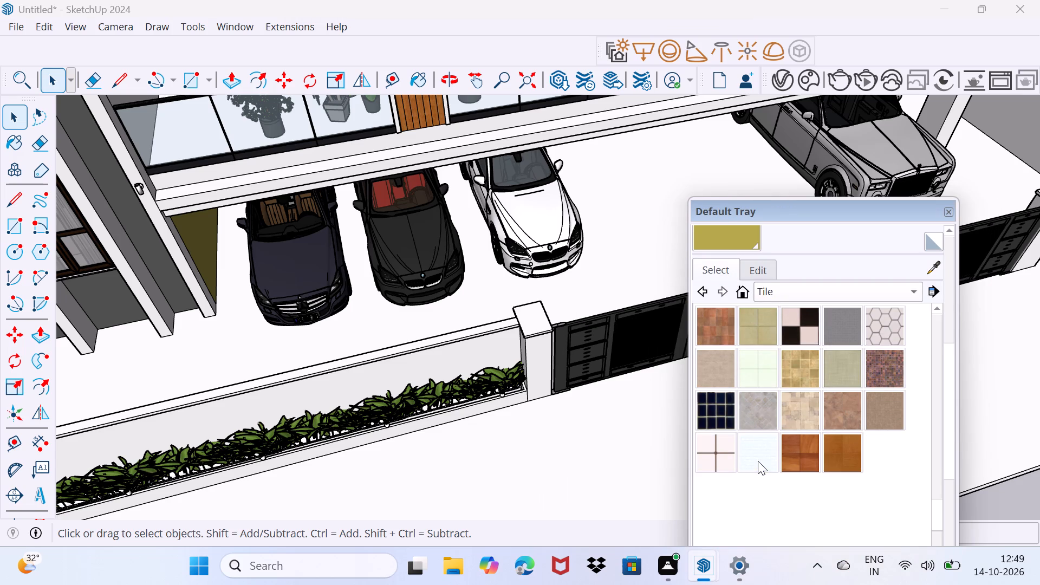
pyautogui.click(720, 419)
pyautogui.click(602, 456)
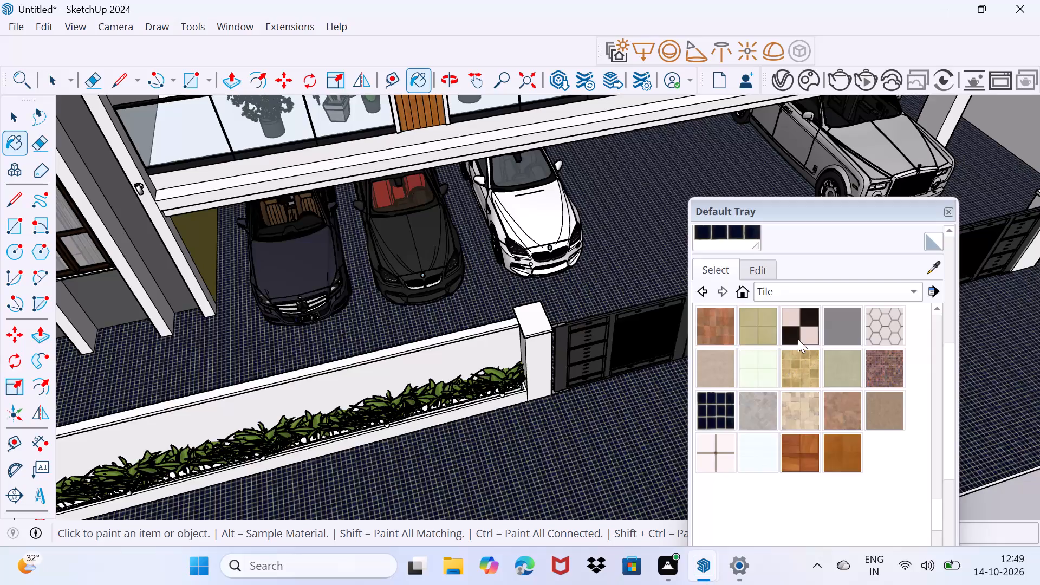
# Paint the ground inside and outside the gate with the beige natural ceramic tile from the Tile collection.
pyautogui.click(760, 327)
pyautogui.click(573, 444)
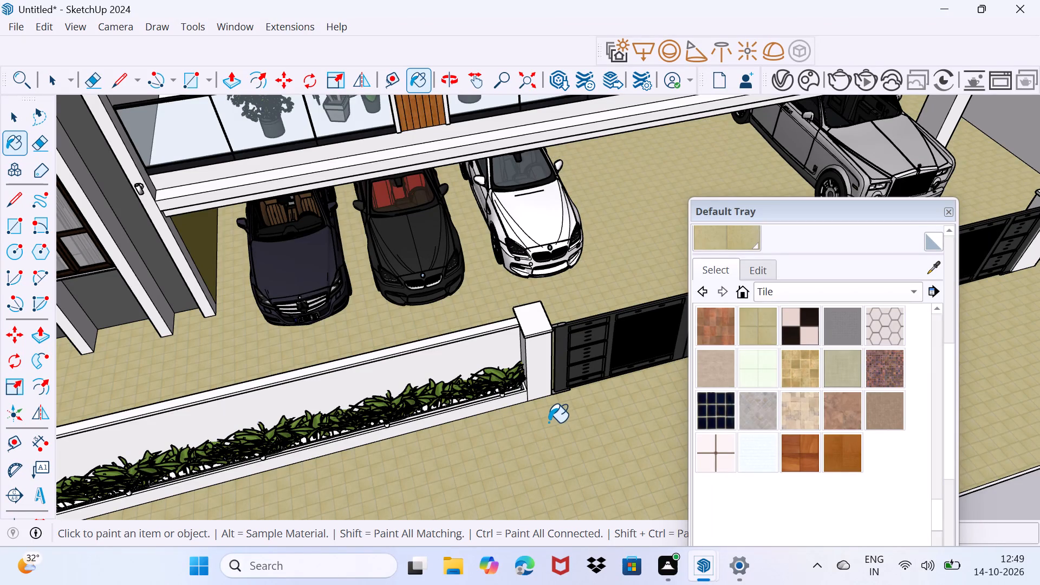
# Set the natural ceramic tile's texture width to 100 so the ground tiles are larger.
pyautogui.click(760, 275)
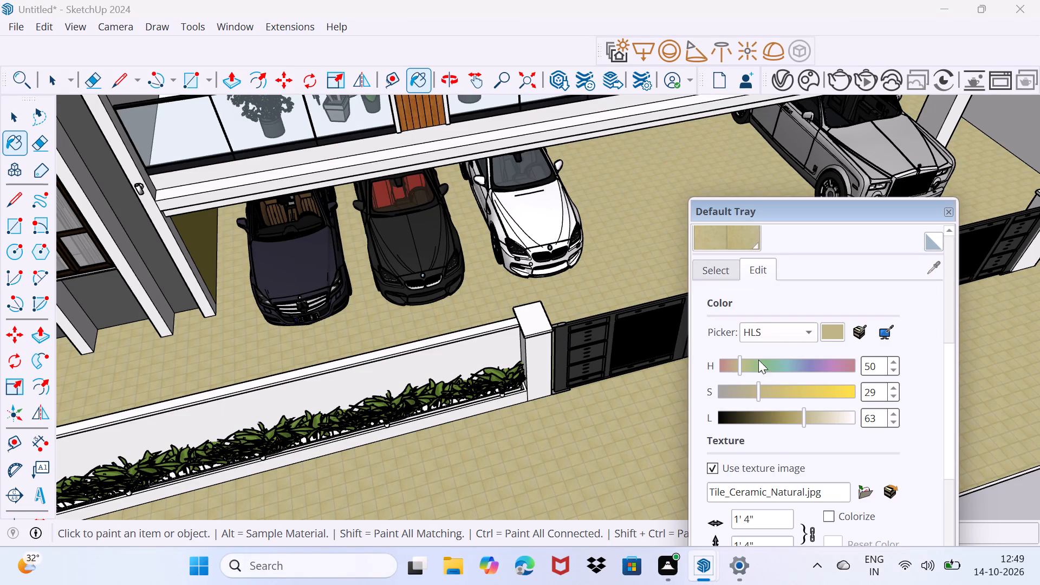
pyautogui.click(780, 512)
pyautogui.press('BackSpace')
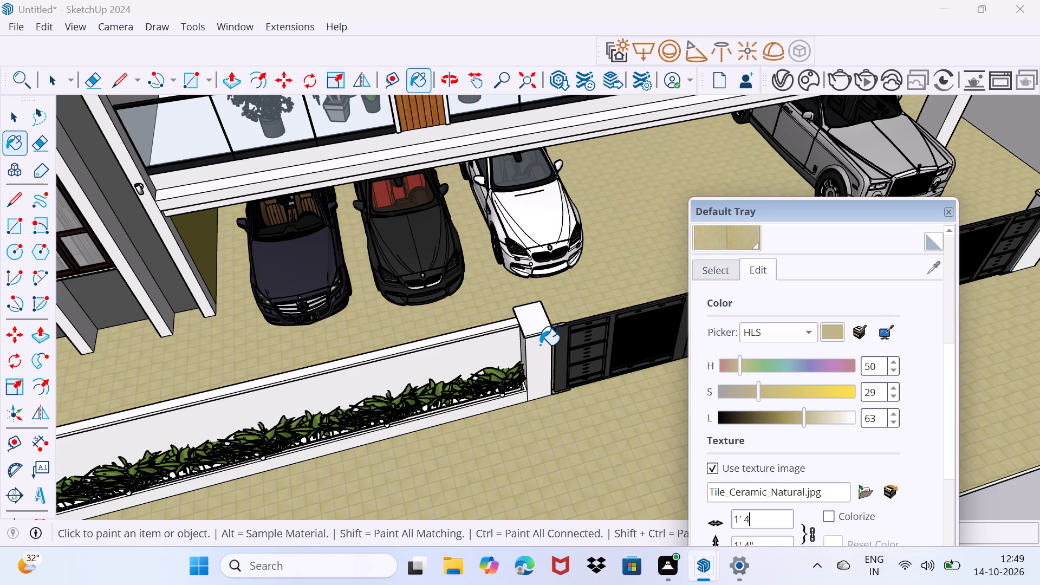
pyautogui.press('BackSpace')
pyautogui.press('BackSpace')
pyautogui.press('BackSpace')
pyautogui.press('BackSpace')
pyautogui.write('100')
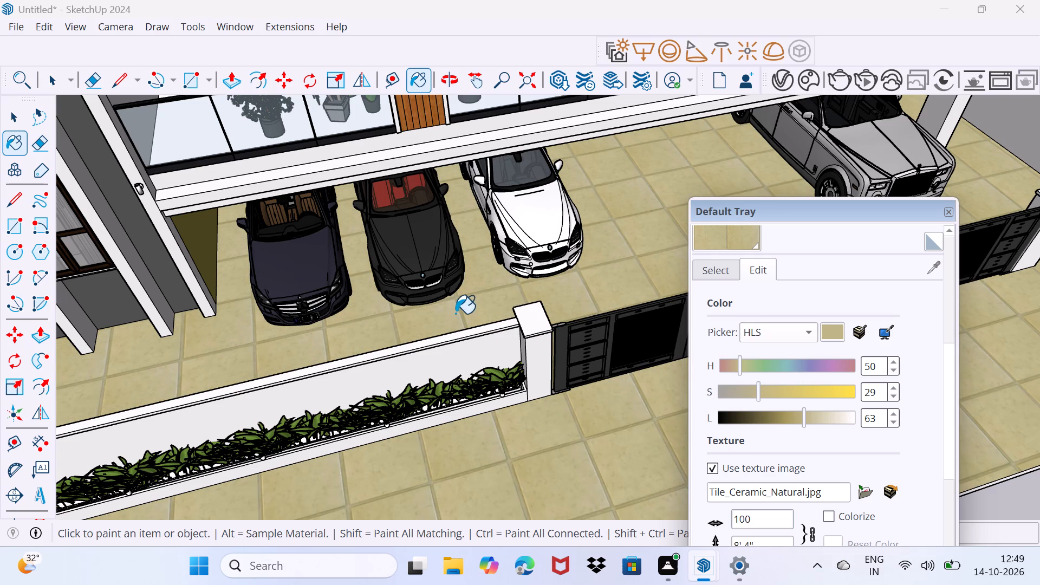
pyautogui.press('space')
pyautogui.moveTo(890, 212); pyautogui.dragTo(701, 521)
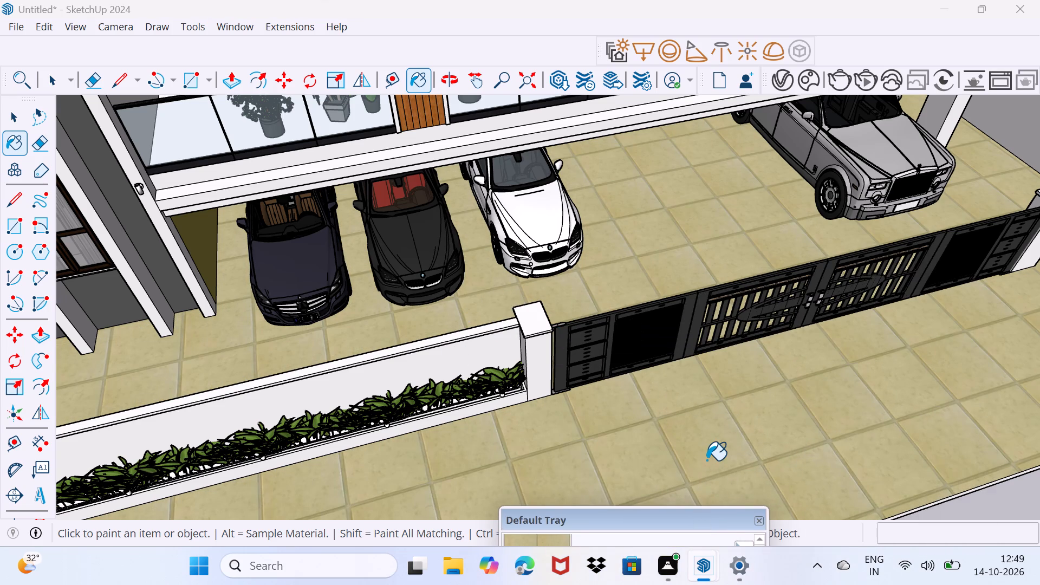
pyautogui.press('space')
pyautogui.press('space')
pyautogui.press('space')
pyautogui.press('space')
pyautogui.press('space')
pyautogui.press('space')
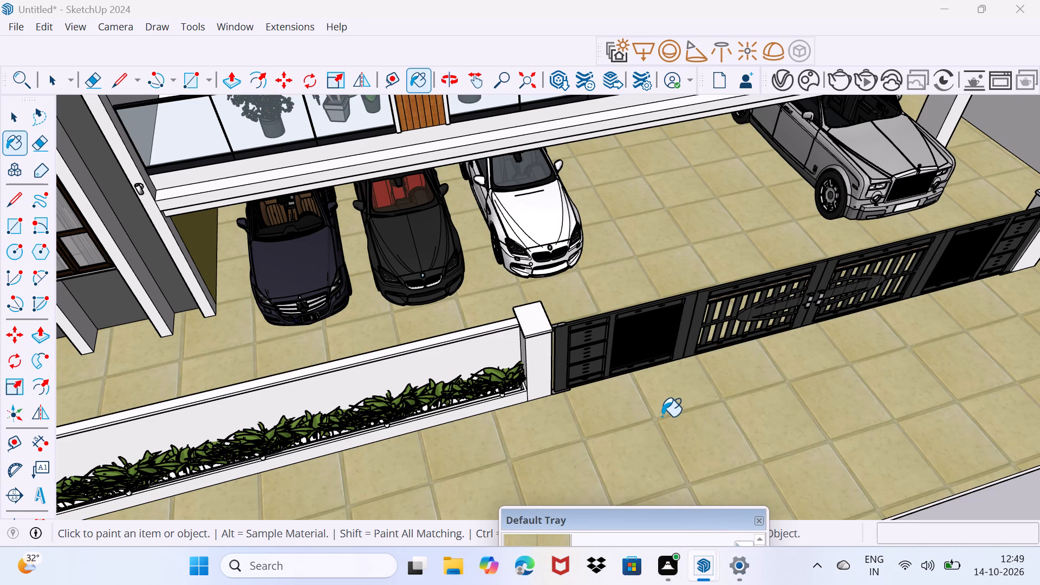
pyautogui.press('Escape')
pyautogui.press('space')
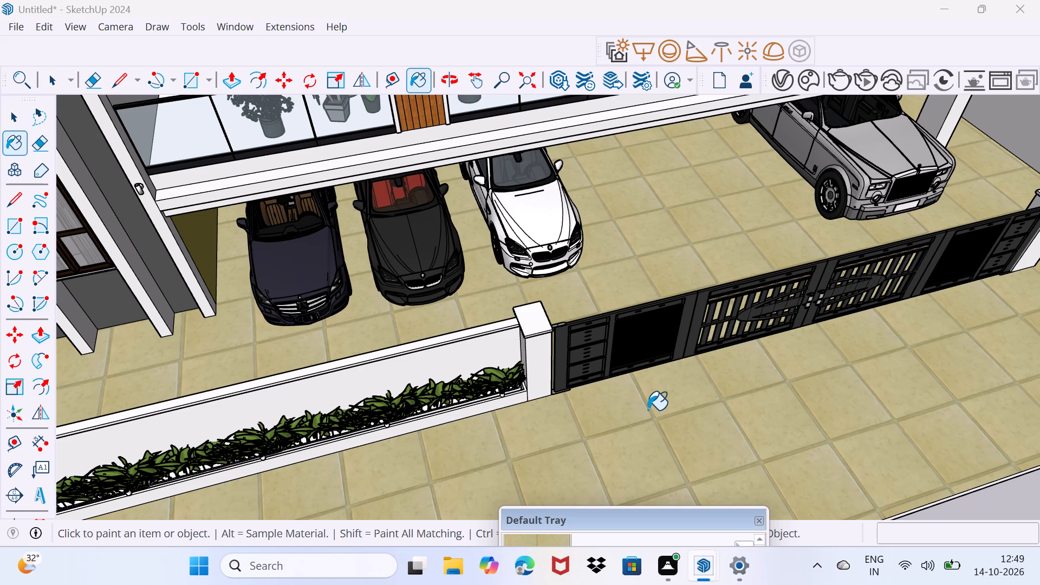
# Examine the tiled ground inside and outside the gate together with the planter, parked cars and house frontage.
pyautogui.press('space')
pyautogui.press('space')
pyautogui.press('space')
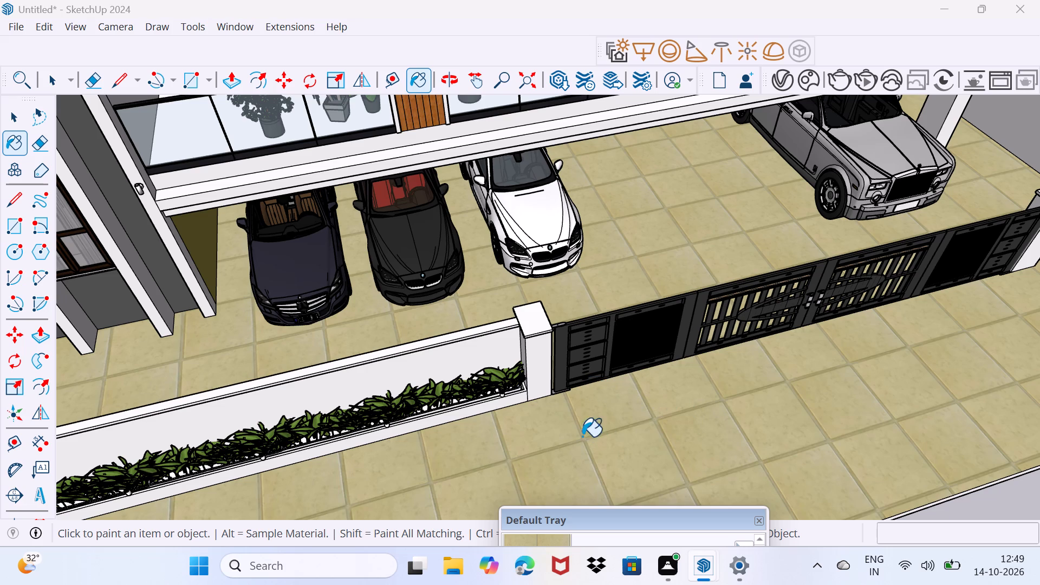
pyautogui.press('space')
pyautogui.click(555, 444)
pyautogui.press('space')
pyautogui.press('space')
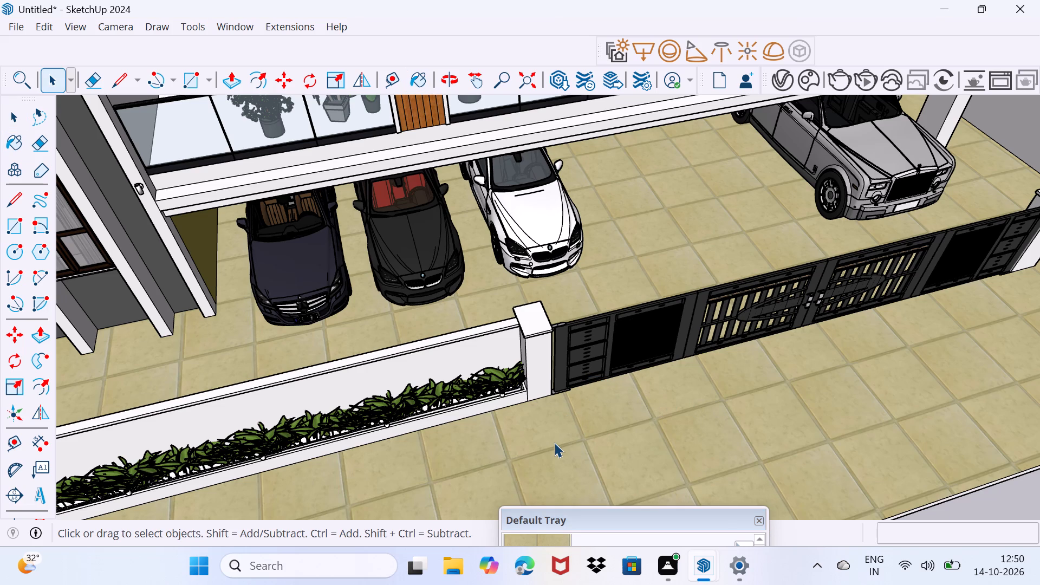
pyautogui.scroll(-9, 536, 435)
pyautogui.moveTo(531, 491); pyautogui.dragTo(518, 377, button='middle')
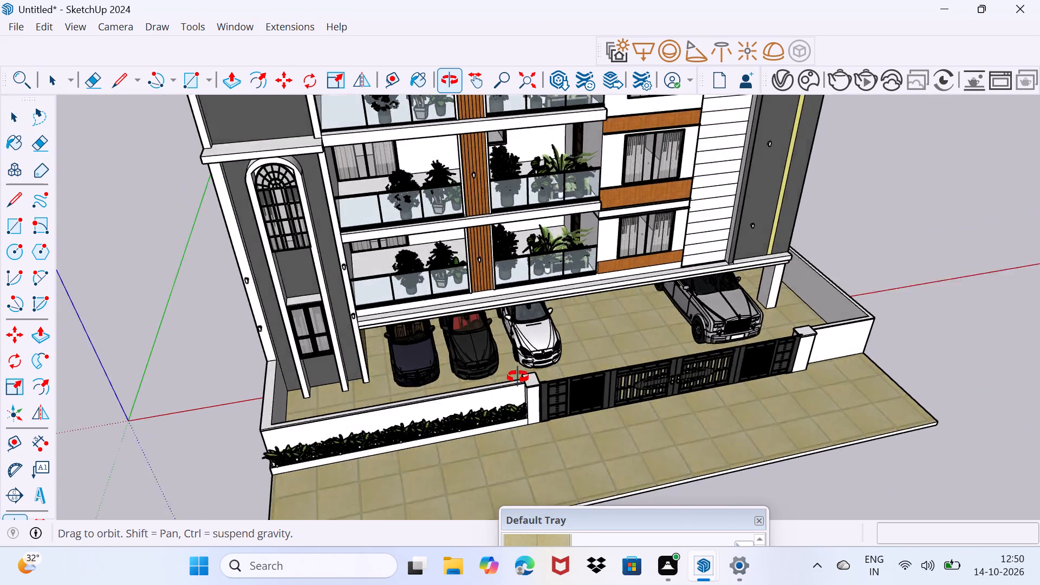
pyautogui.moveTo(518, 377); pyautogui.dragTo(521, 339, button='middle')
pyautogui.scroll(4, 465, 451)
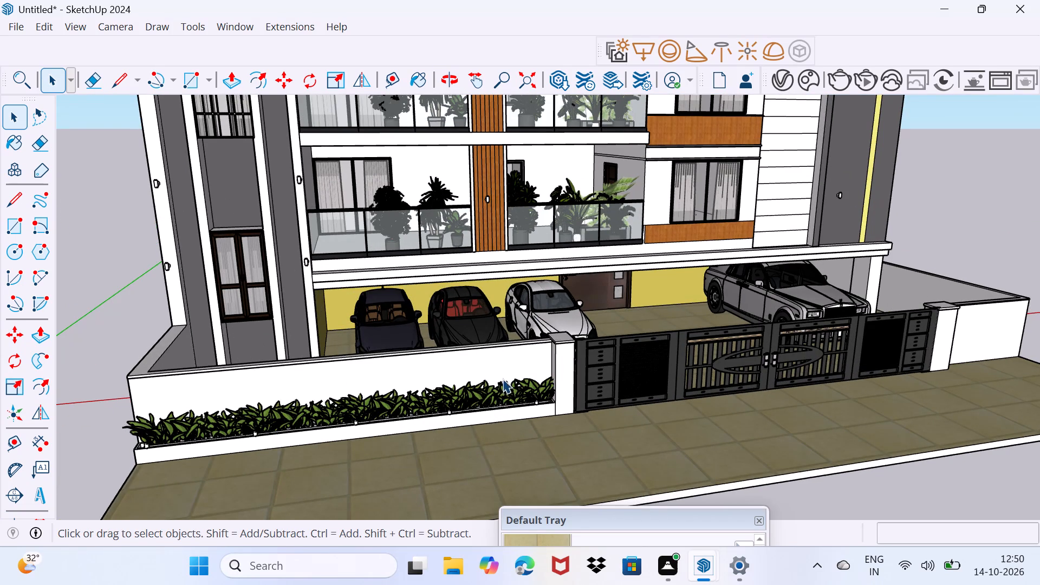
pyautogui.keyDown('shift'); pyautogui.moveTo(510, 372); pyautogui.dragTo(577, 419, button='middle'); pyautogui.keyUp('shift')
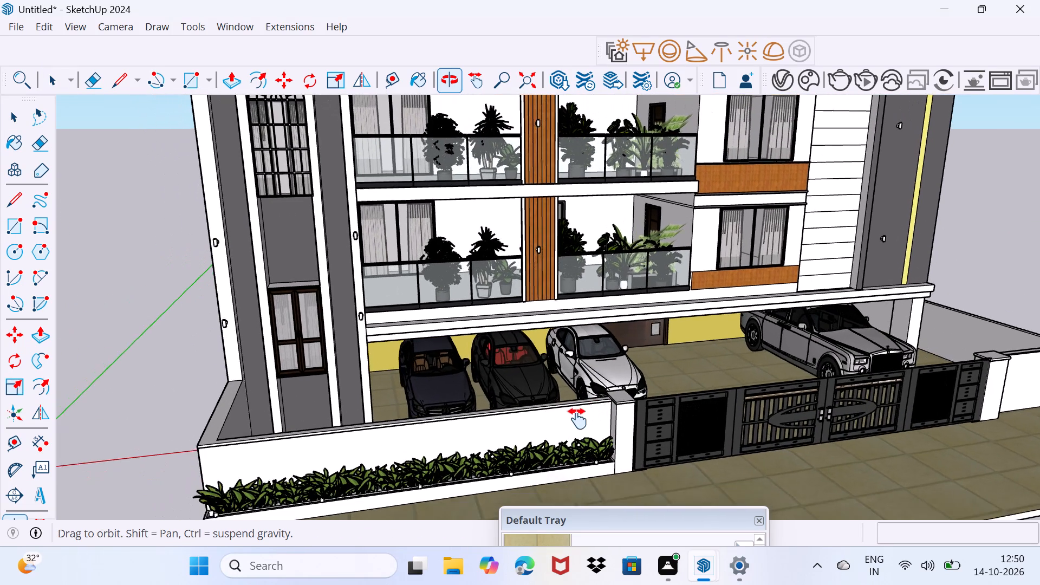
pyautogui.keyDown('shift'); pyautogui.moveTo(577, 419); pyautogui.dragTo(580, 418, button='middle'); pyautogui.keyUp('shift')
pyautogui.scroll(-3, 546, 394)
pyautogui.moveTo(529, 377); pyautogui.dragTo(498, 395, button='middle')
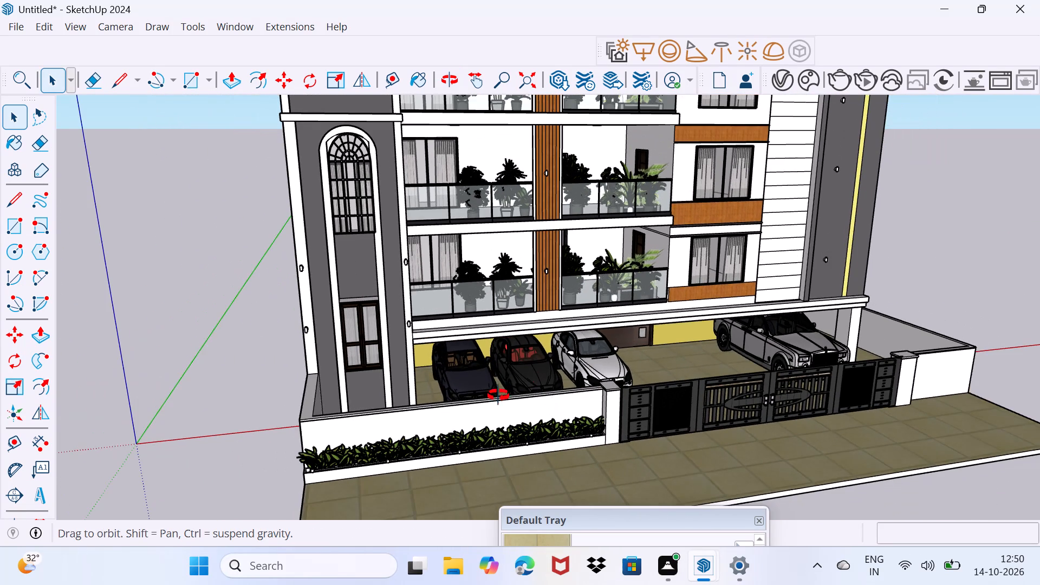
pyautogui.moveTo(498, 395); pyautogui.dragTo(456, 429, button='middle')
pyautogui.moveTo(449, 428); pyautogui.dragTo(496, 375, button='middle')
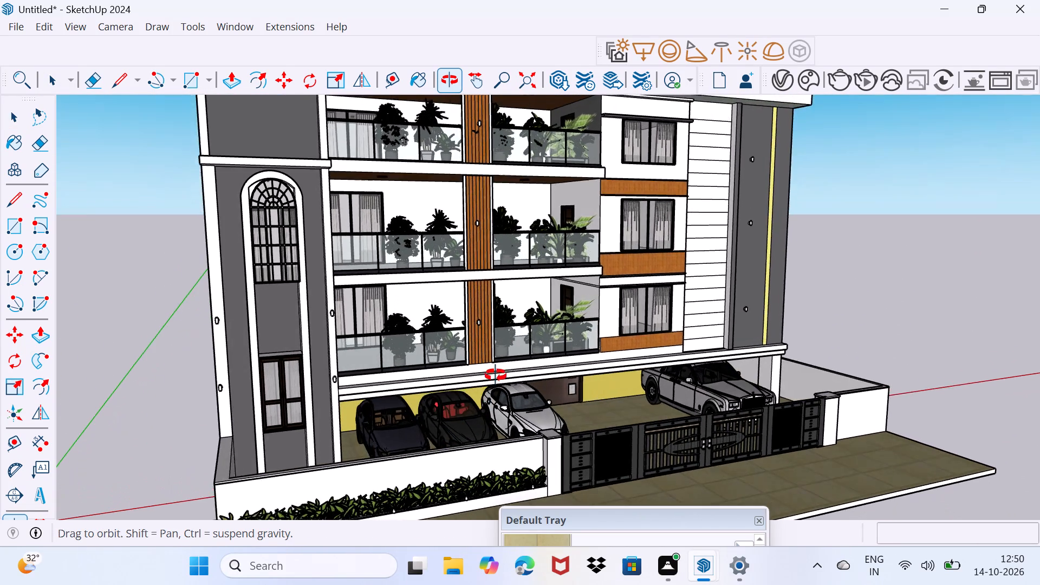
pyautogui.moveTo(496, 375); pyautogui.dragTo(644, 255, button='middle')
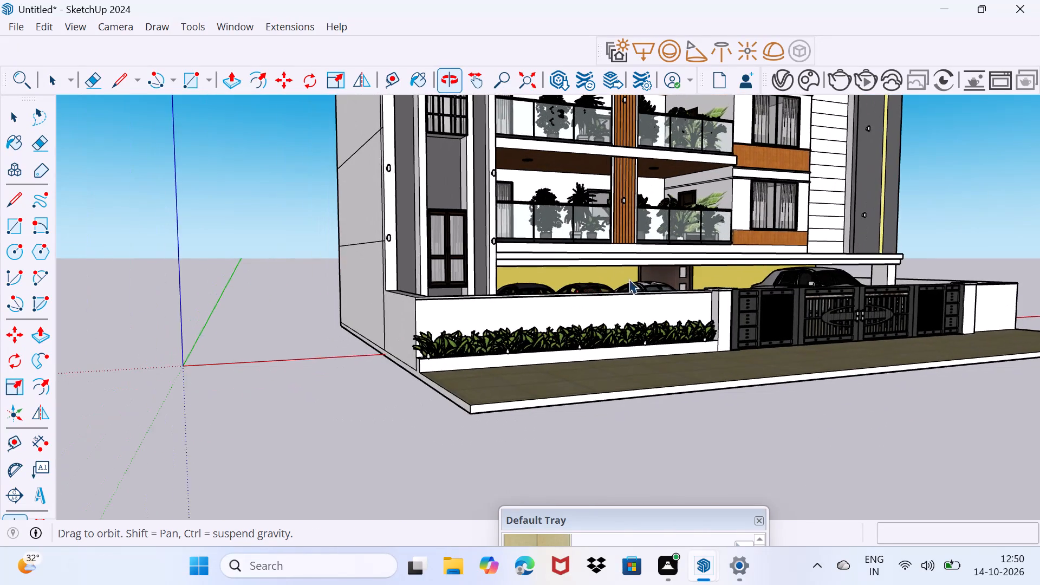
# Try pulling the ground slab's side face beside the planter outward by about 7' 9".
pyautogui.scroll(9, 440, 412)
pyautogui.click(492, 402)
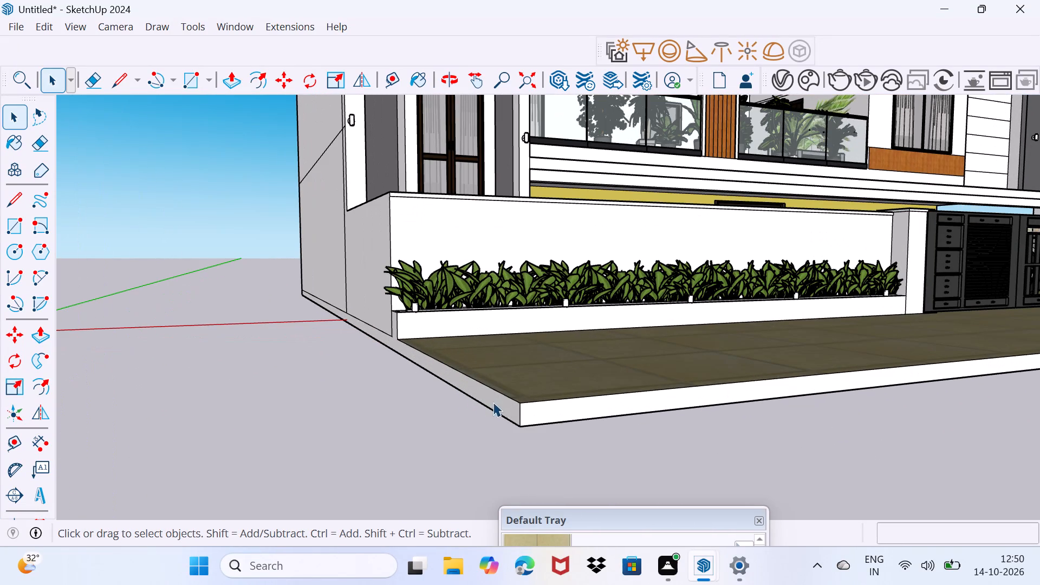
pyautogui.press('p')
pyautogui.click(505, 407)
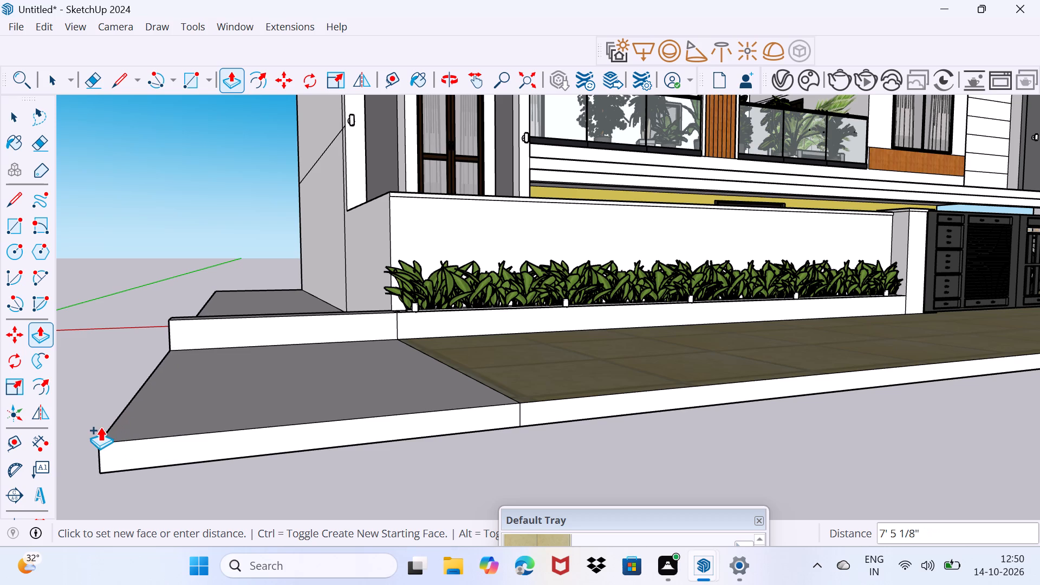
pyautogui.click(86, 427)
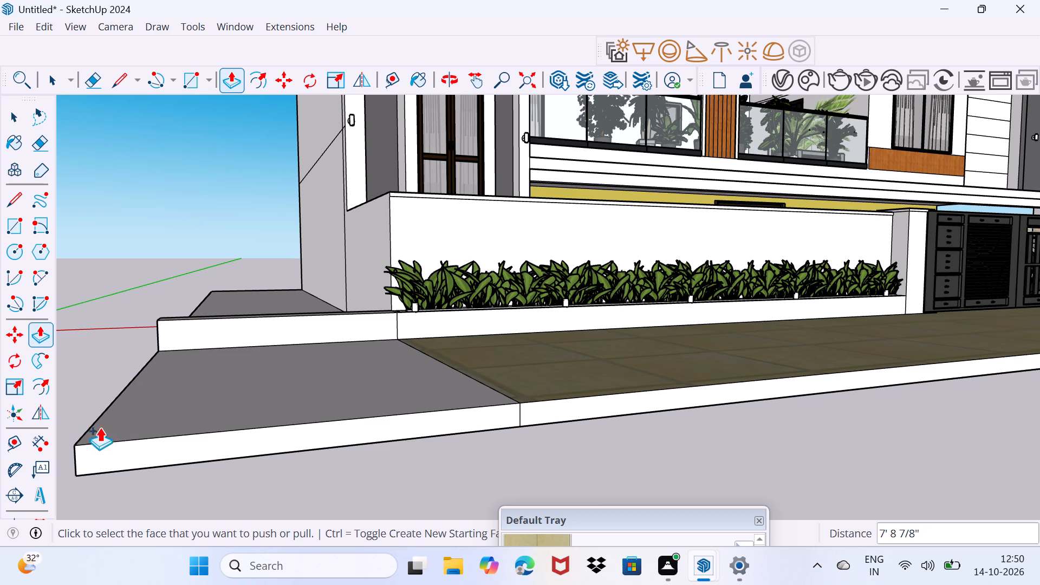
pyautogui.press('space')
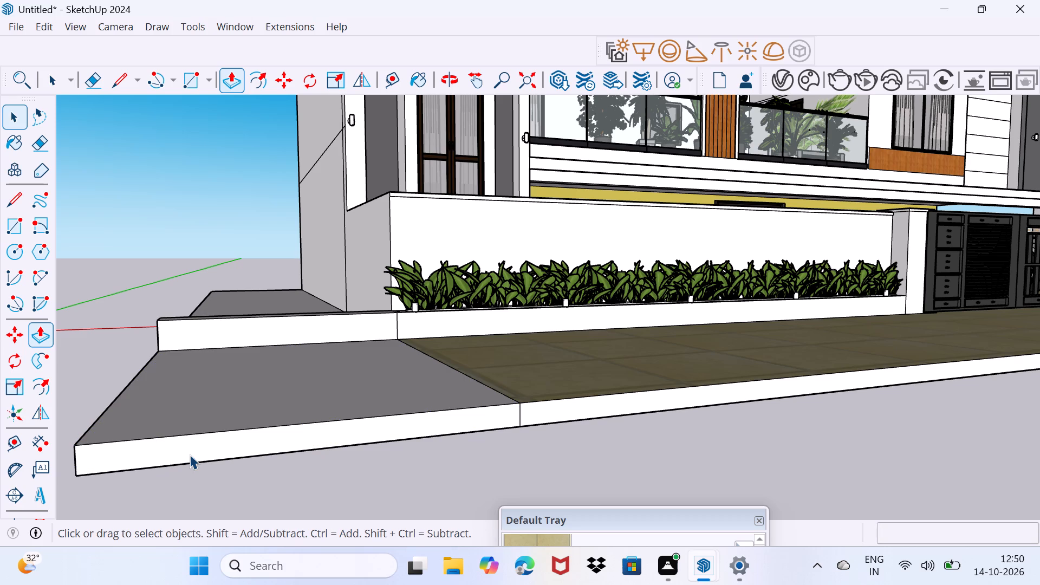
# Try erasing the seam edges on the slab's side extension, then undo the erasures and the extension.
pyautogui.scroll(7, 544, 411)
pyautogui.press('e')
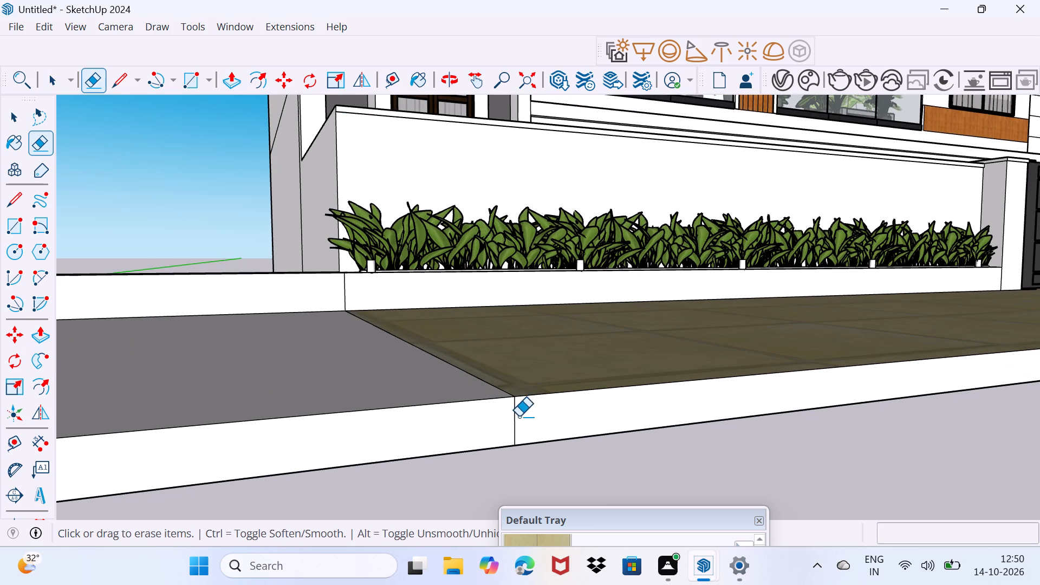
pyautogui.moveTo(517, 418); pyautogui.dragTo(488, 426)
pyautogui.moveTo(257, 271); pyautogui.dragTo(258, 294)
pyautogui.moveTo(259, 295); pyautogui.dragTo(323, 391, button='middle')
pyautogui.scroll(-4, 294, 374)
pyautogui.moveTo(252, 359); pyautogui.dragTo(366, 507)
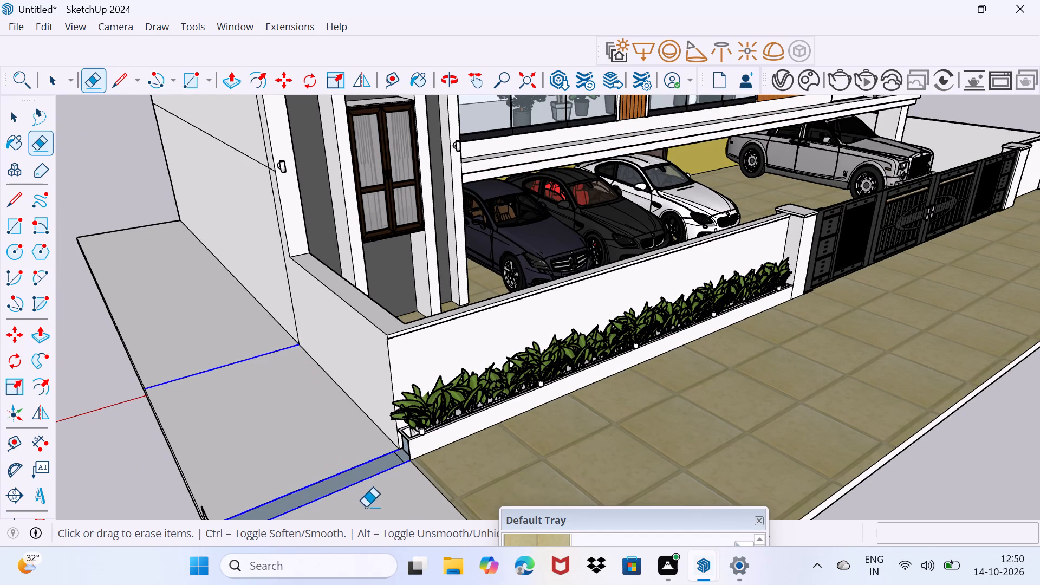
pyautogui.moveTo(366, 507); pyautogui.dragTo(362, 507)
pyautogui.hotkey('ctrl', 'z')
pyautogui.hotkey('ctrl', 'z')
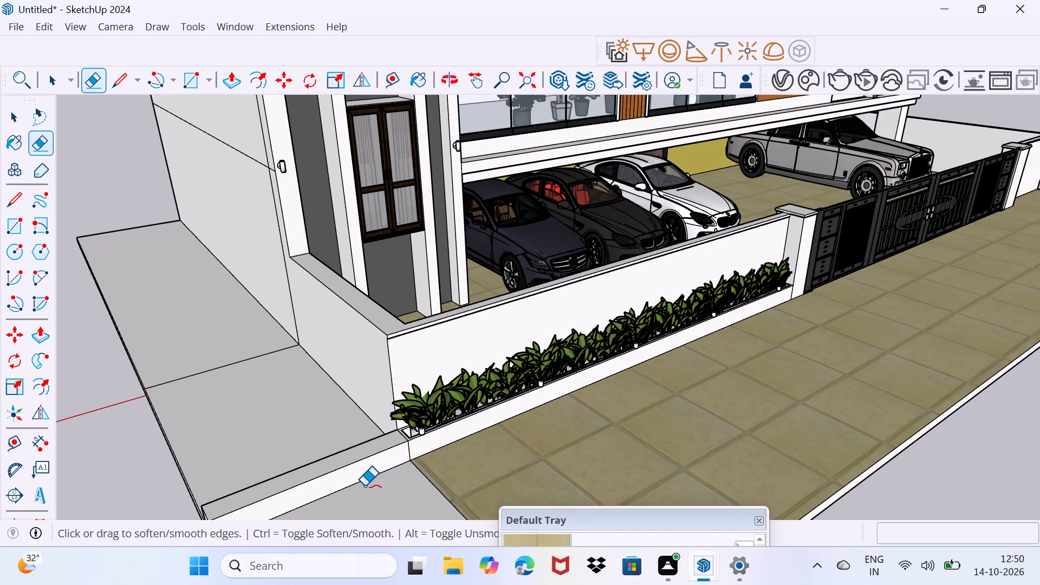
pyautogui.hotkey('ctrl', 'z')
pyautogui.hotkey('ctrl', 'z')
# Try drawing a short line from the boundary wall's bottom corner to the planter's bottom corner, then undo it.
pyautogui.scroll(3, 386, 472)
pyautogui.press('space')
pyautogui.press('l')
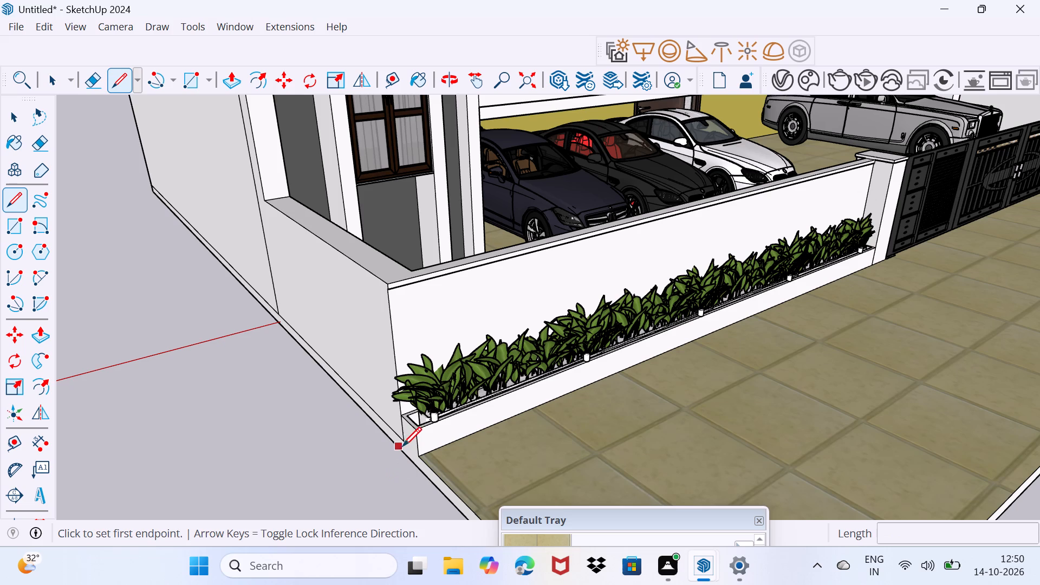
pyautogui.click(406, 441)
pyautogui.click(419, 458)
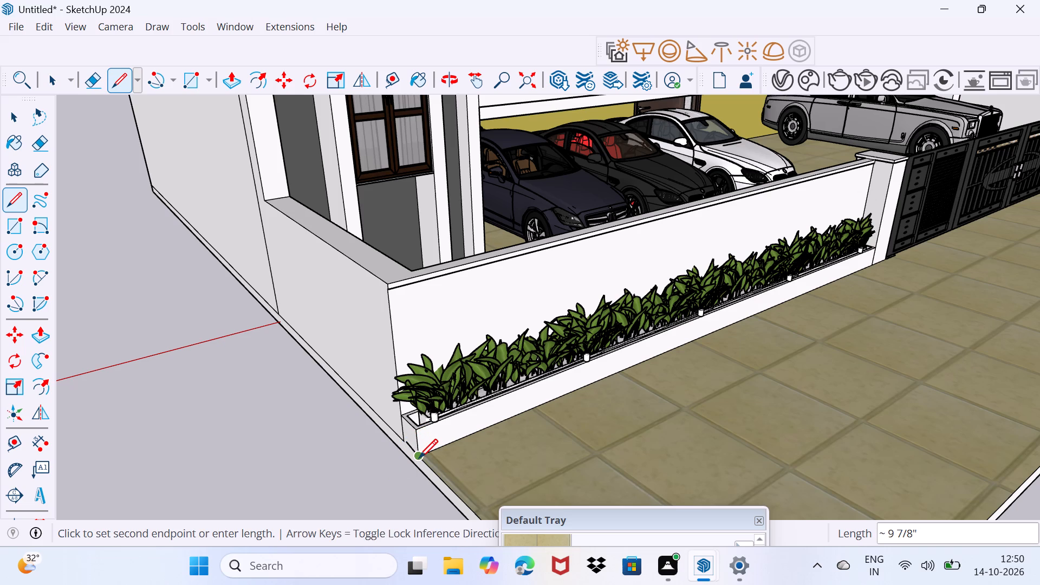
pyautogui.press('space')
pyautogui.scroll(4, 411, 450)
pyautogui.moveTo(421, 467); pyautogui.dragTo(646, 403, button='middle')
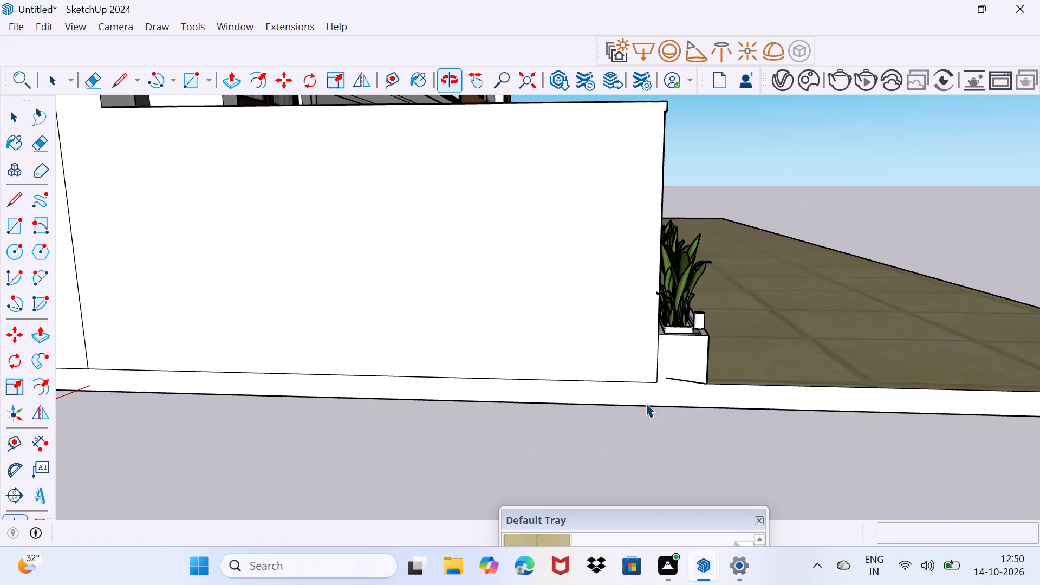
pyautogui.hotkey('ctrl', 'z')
# Draw a 1' line along the base of the planter's end to separate it from the slab's side face.
pyautogui.press('l')
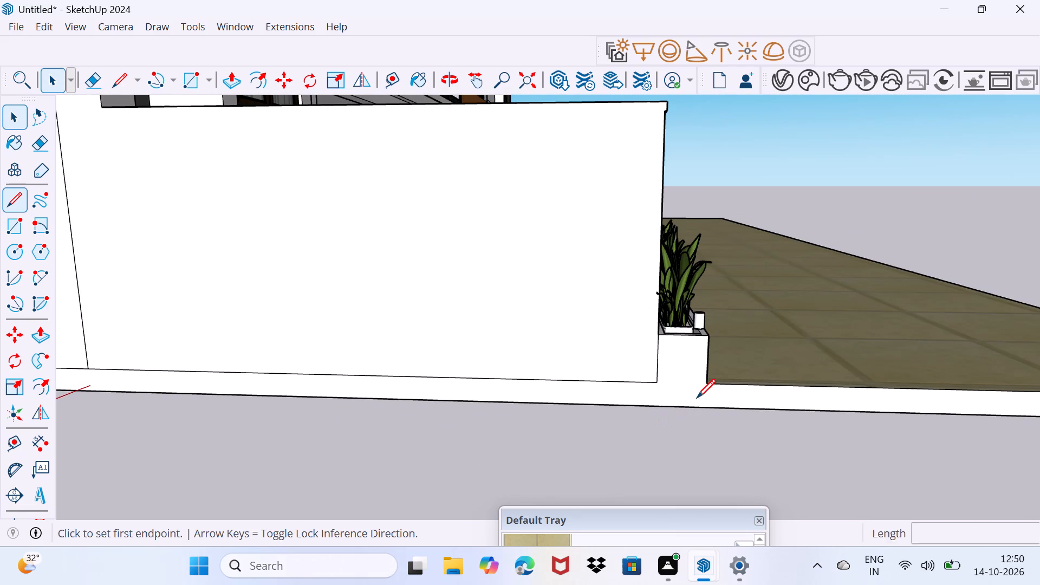
pyautogui.click(705, 386)
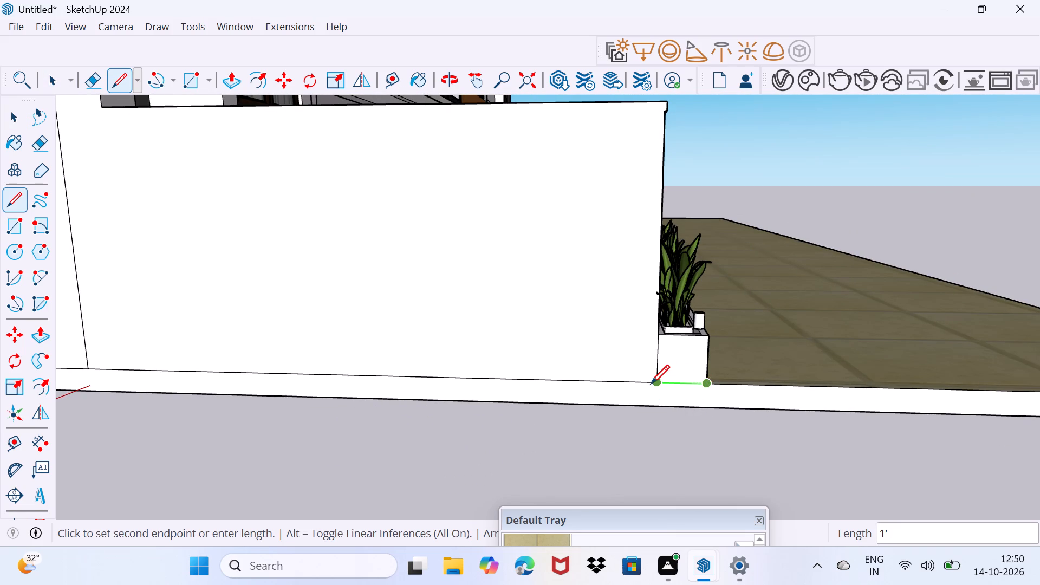
pyautogui.click(651, 383)
pyautogui.press('space')
# Push/Pull the ground slab's side face beside the planter outward by about 41' 6".
pyautogui.click(650, 389)
pyautogui.scroll(-2, 653, 387)
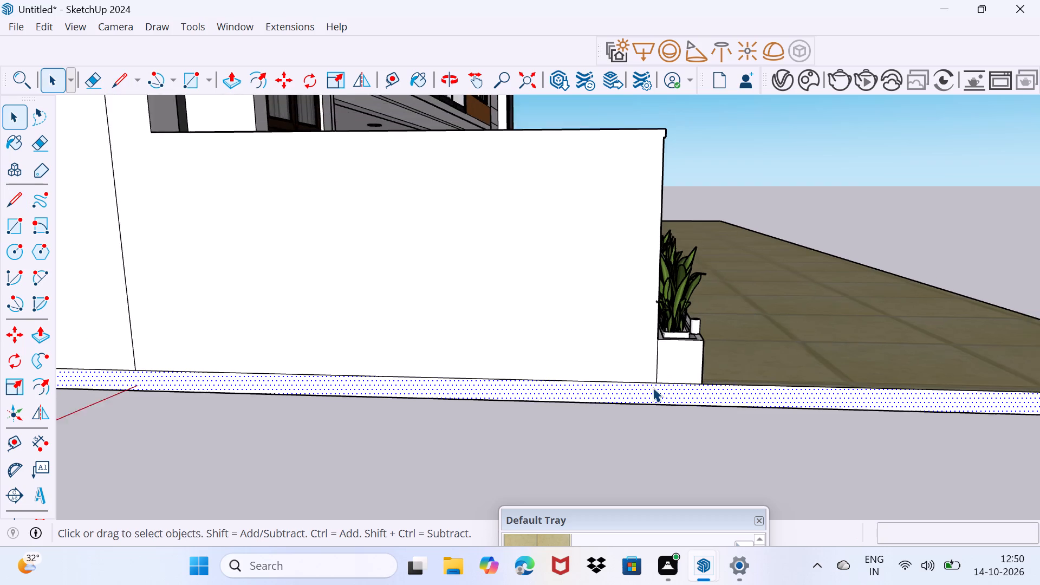
pyautogui.scroll(-6, 653, 387)
pyautogui.moveTo(662, 389); pyautogui.dragTo(609, 413, button='middle')
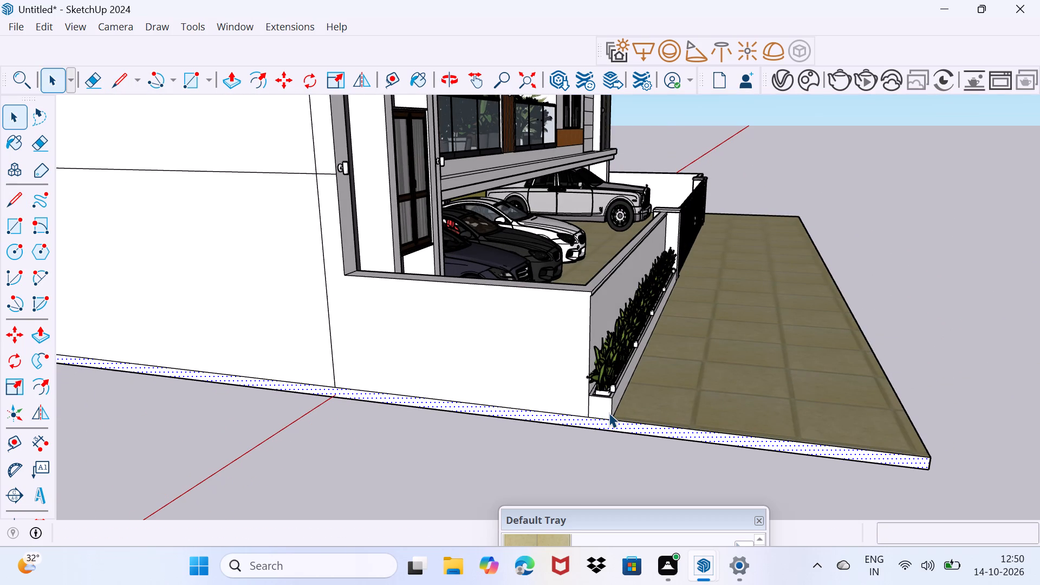
pyautogui.press('p')
pyautogui.click(609, 413)
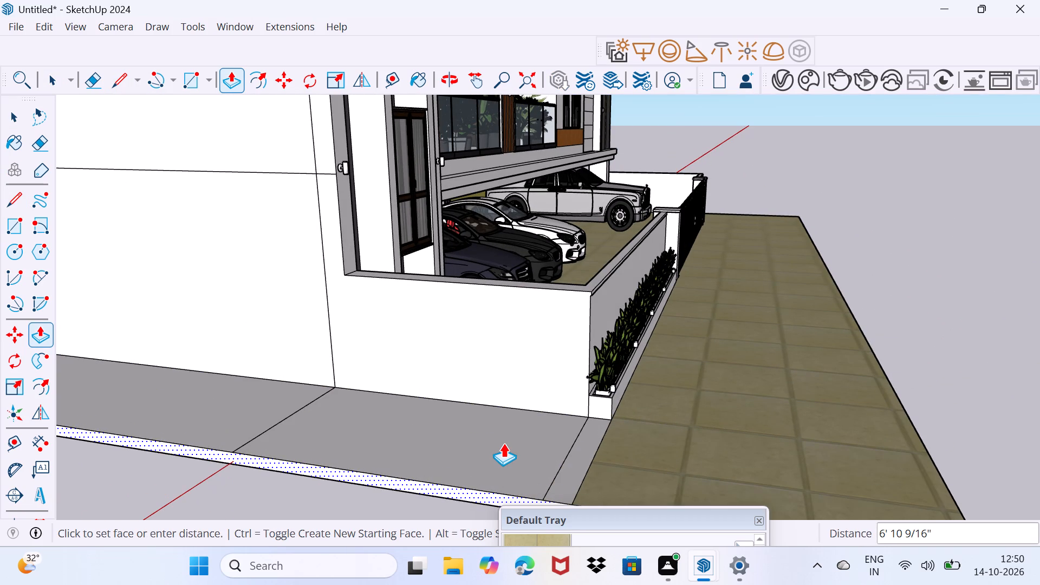
pyautogui.scroll(-4, 481, 445)
pyautogui.moveTo(478, 445); pyautogui.dragTo(475, 443, button='middle')
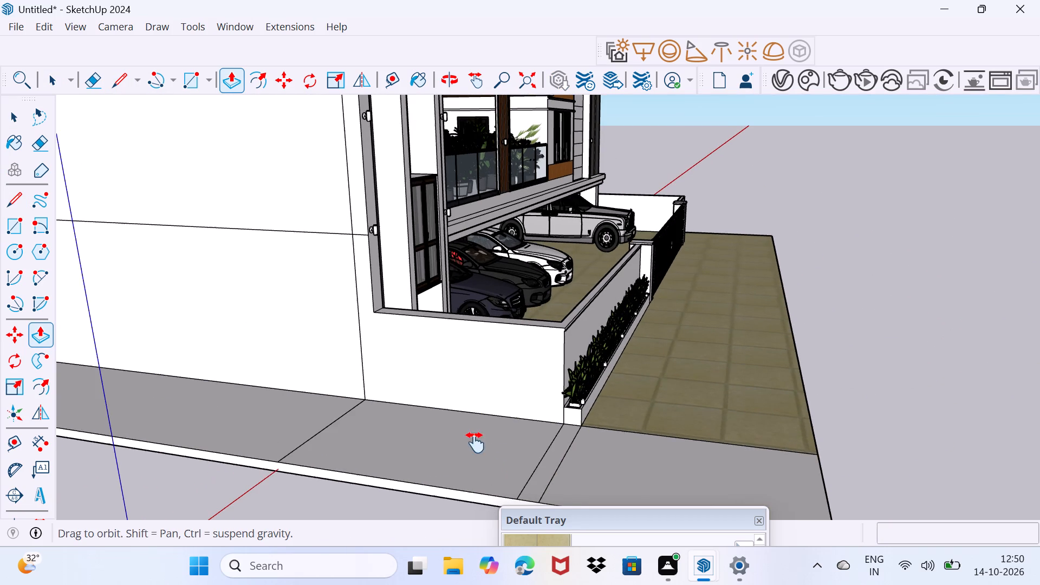
pyautogui.moveTo(475, 443); pyautogui.dragTo(367, 331, button='middle')
pyautogui.scroll(-8, 318, 393)
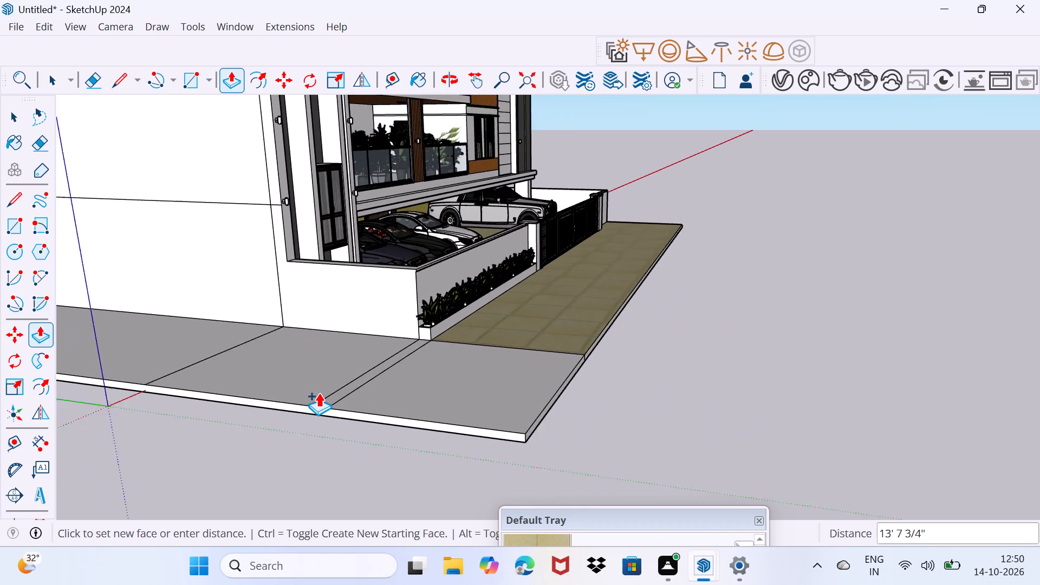
pyautogui.scroll(-11, 318, 393)
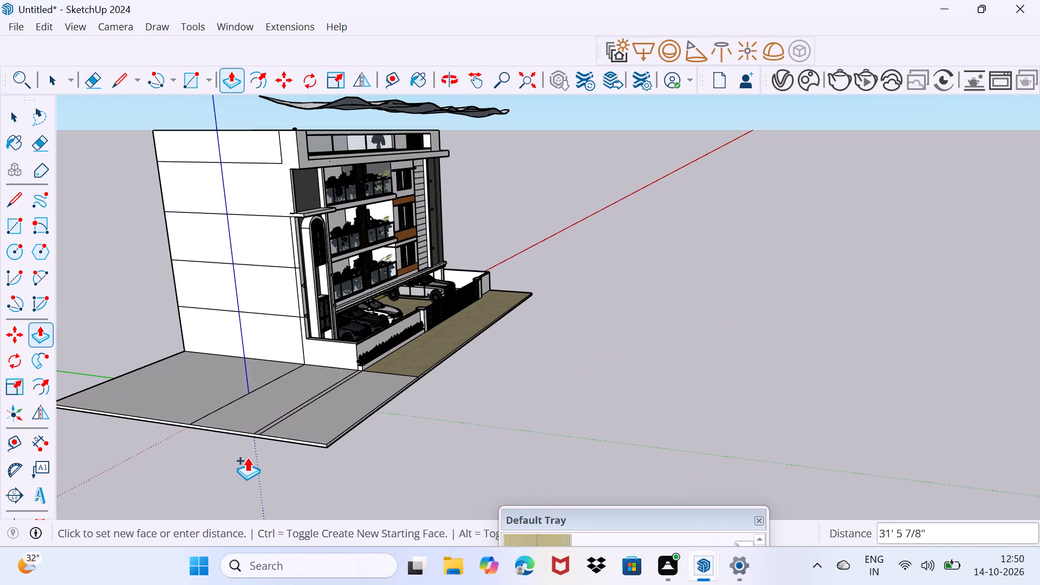
pyautogui.click(212, 479)
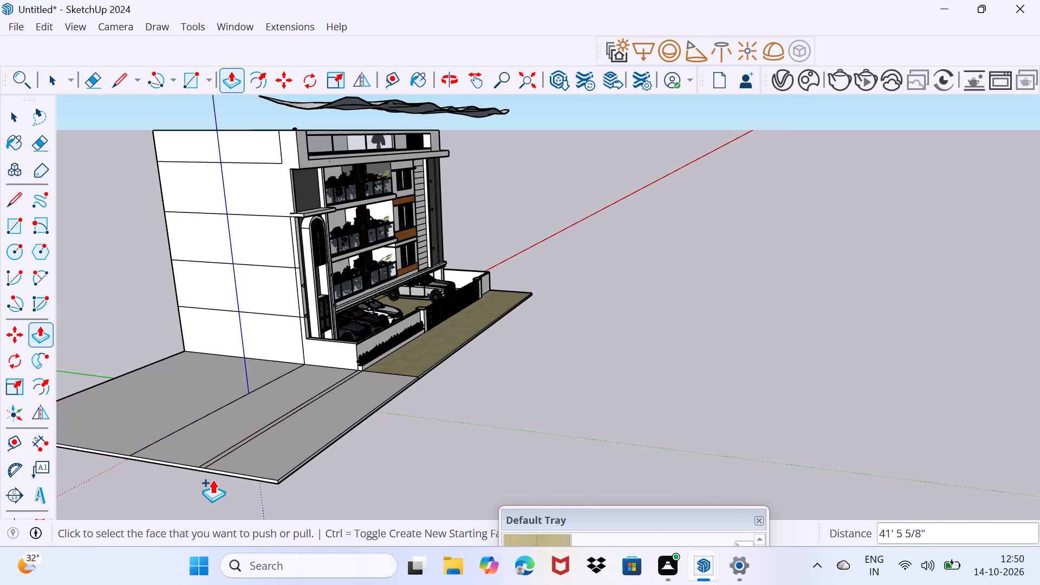
pyautogui.press('space')
# Erase the seam lines across the new side ground and the vertical seam on the slab's front edge.
pyautogui.scroll(4, 216, 424)
pyautogui.press('e')
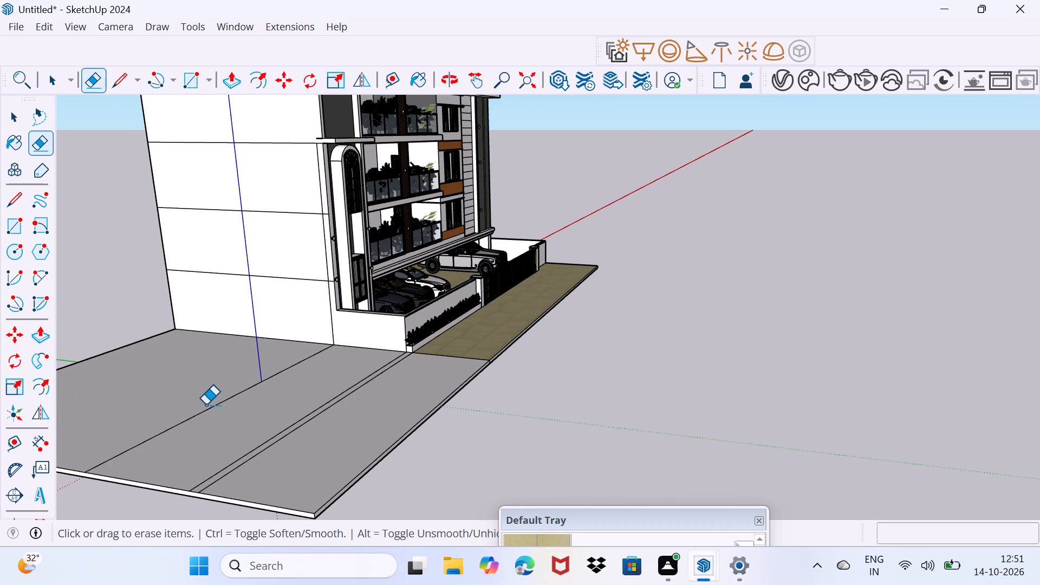
pyautogui.moveTo(206, 405); pyautogui.dragTo(291, 471)
pyautogui.moveTo(391, 413); pyautogui.dragTo(197, 390, button='middle')
pyautogui.scroll(11, 432, 376)
pyautogui.scroll(5, 393, 319)
pyautogui.scroll(6, 347, 295)
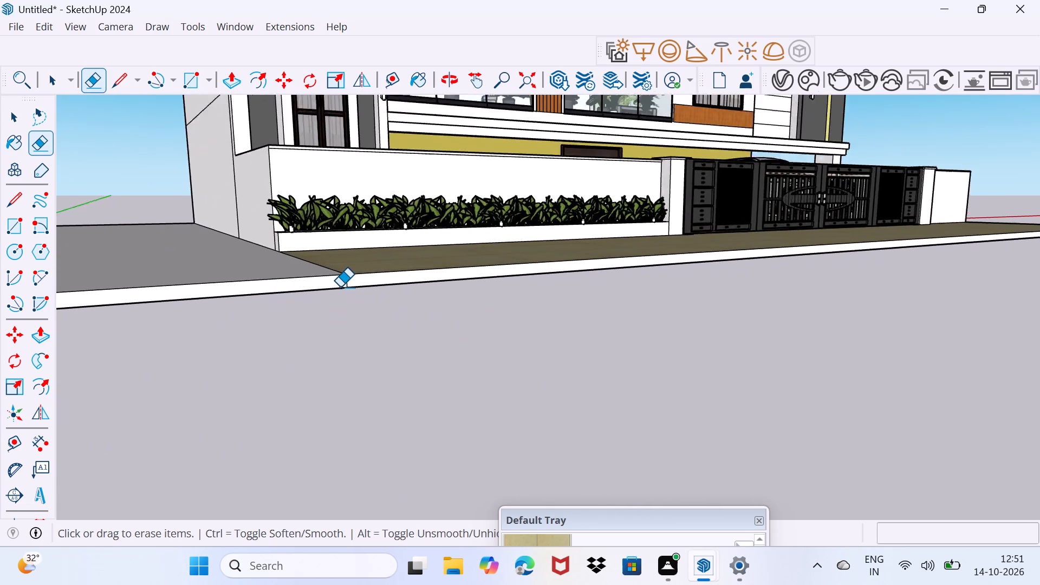
pyautogui.scroll(4, 366, 284)
pyautogui.click(339, 279)
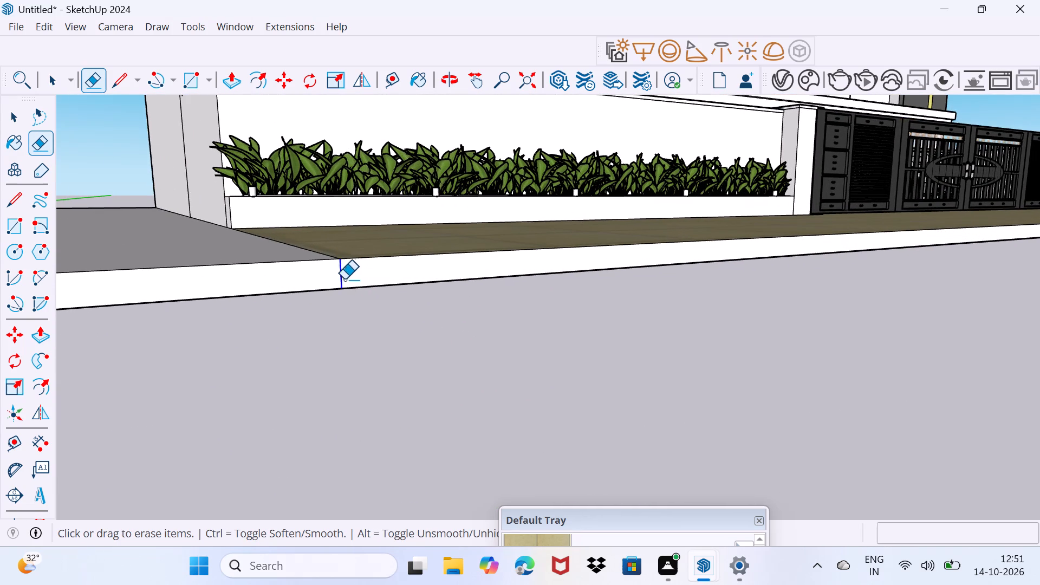
# Push/Pull the ground slab's front edge face outward to extend the ground well beyond the tiled frontage strip.
pyautogui.press('space')
pyautogui.click(352, 279)
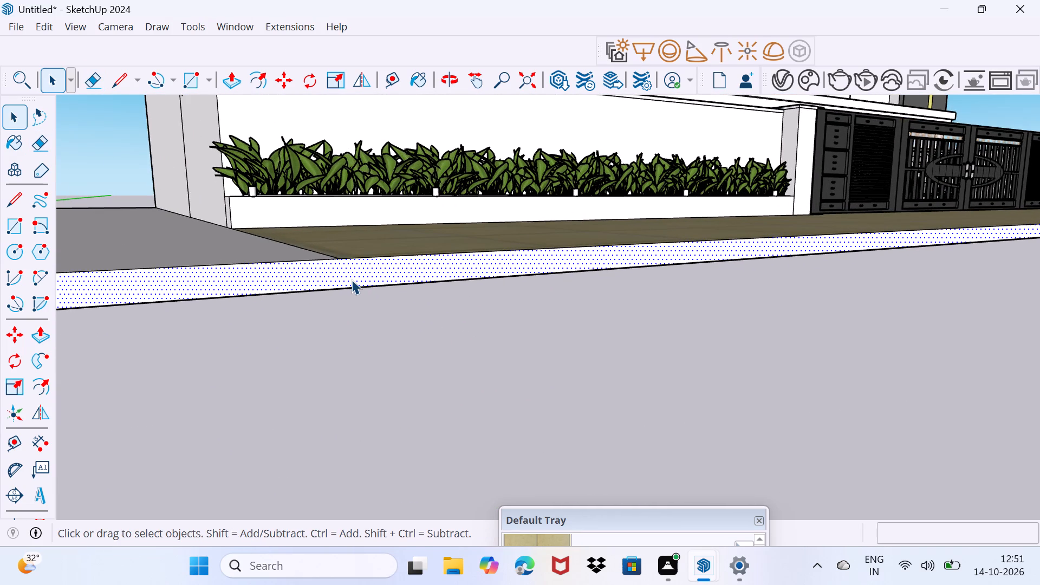
pyautogui.press('p')
pyautogui.click(352, 279)
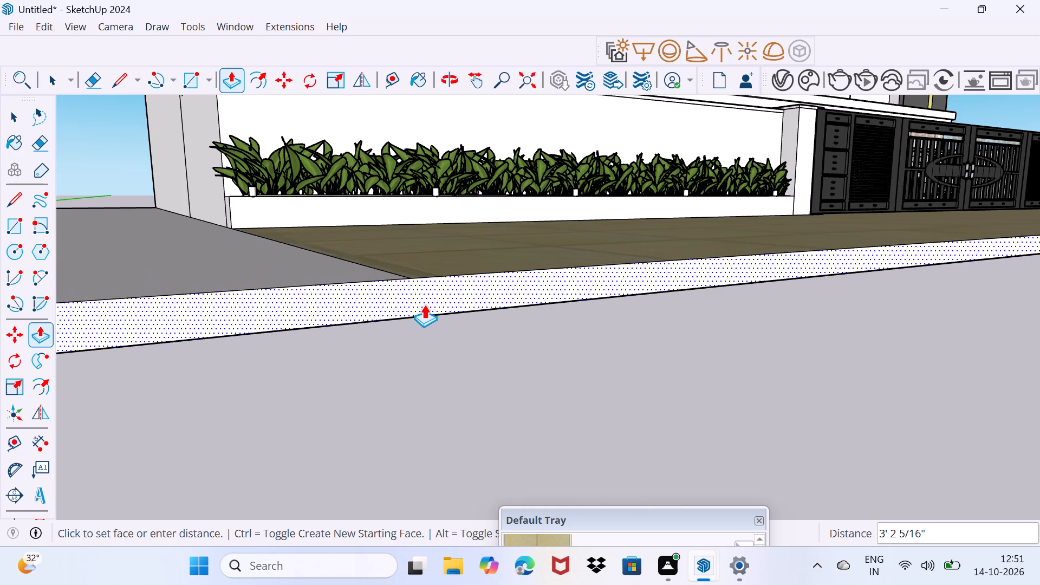
pyautogui.scroll(-19, 486, 334)
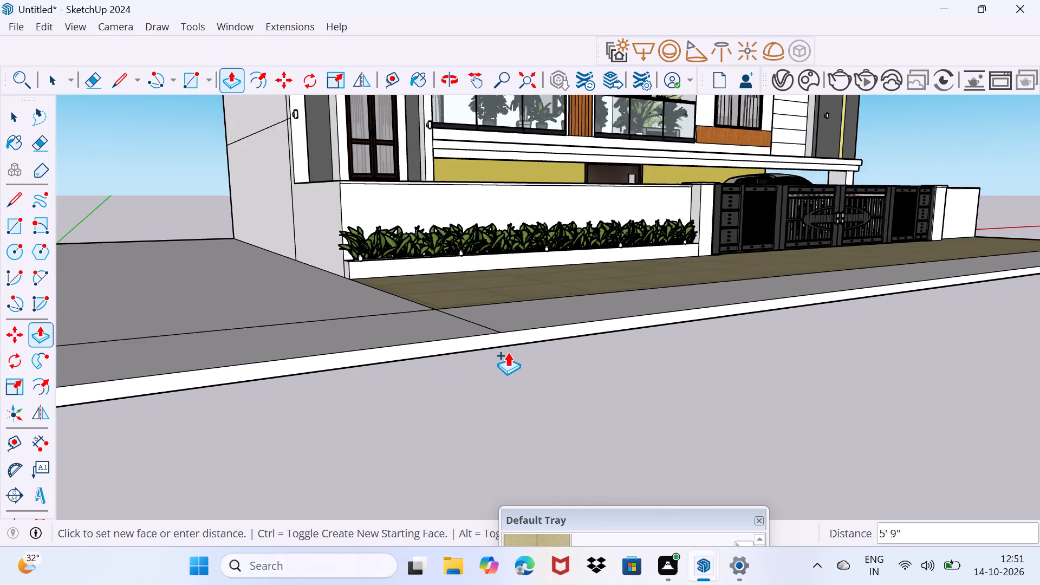
pyautogui.scroll(-9, 748, 403)
pyautogui.moveTo(758, 415); pyautogui.dragTo(667, 360, button='middle')
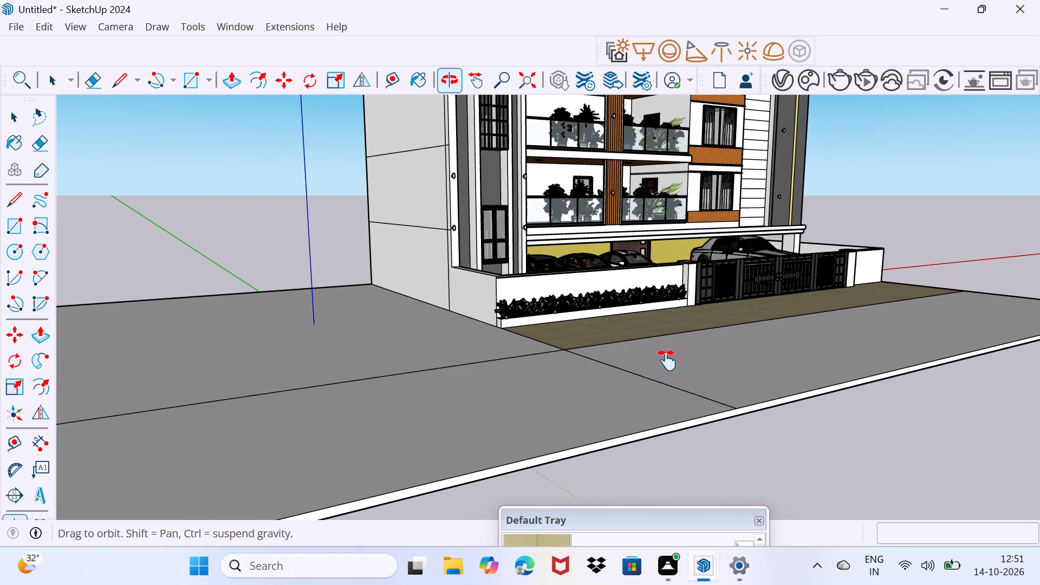
pyautogui.moveTo(667, 360); pyautogui.dragTo(623, 320, button='middle')
pyautogui.scroll(-12, 754, 378)
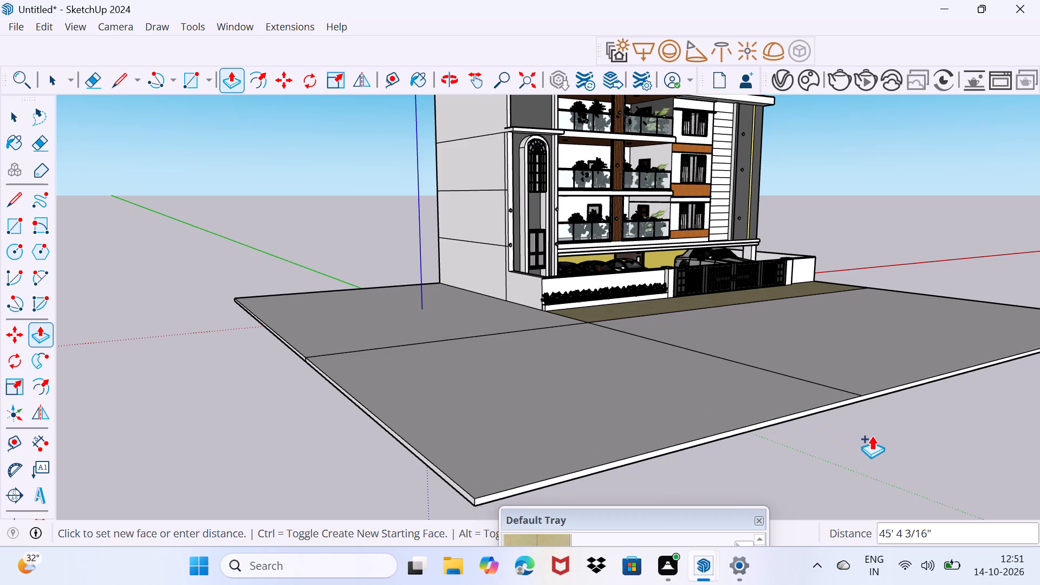
pyautogui.click(914, 450)
pyautogui.press('space')
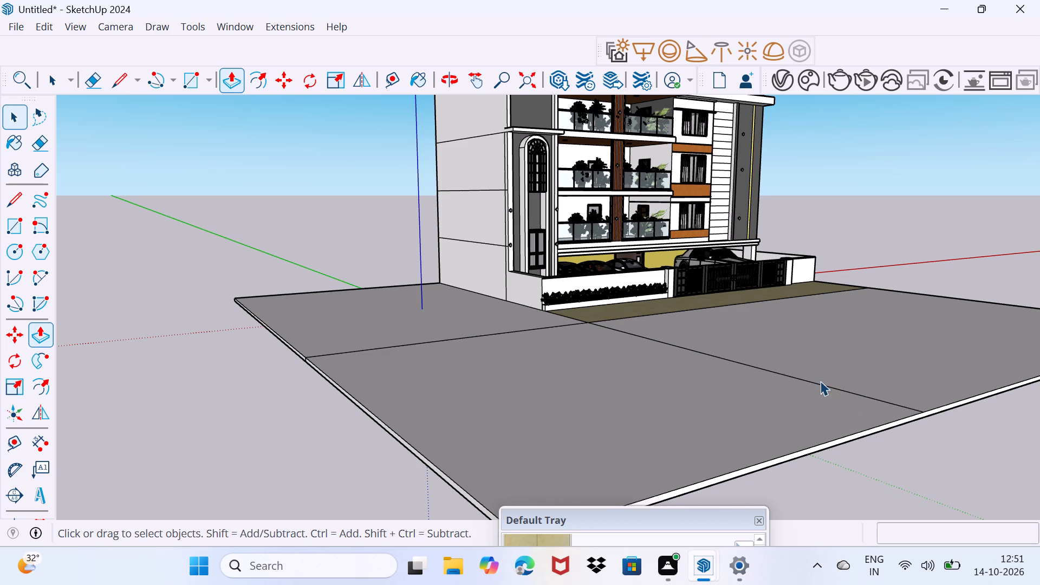
# Erase the two seam lines running from the tiled strip's planter-side corner across the extended ground.
pyautogui.scroll(3, 818, 383)
pyautogui.moveTo(796, 402); pyautogui.dragTo(824, 368)
pyautogui.moveTo(796, 343); pyautogui.dragTo(762, 433, button='middle')
pyautogui.scroll(4, 614, 423)
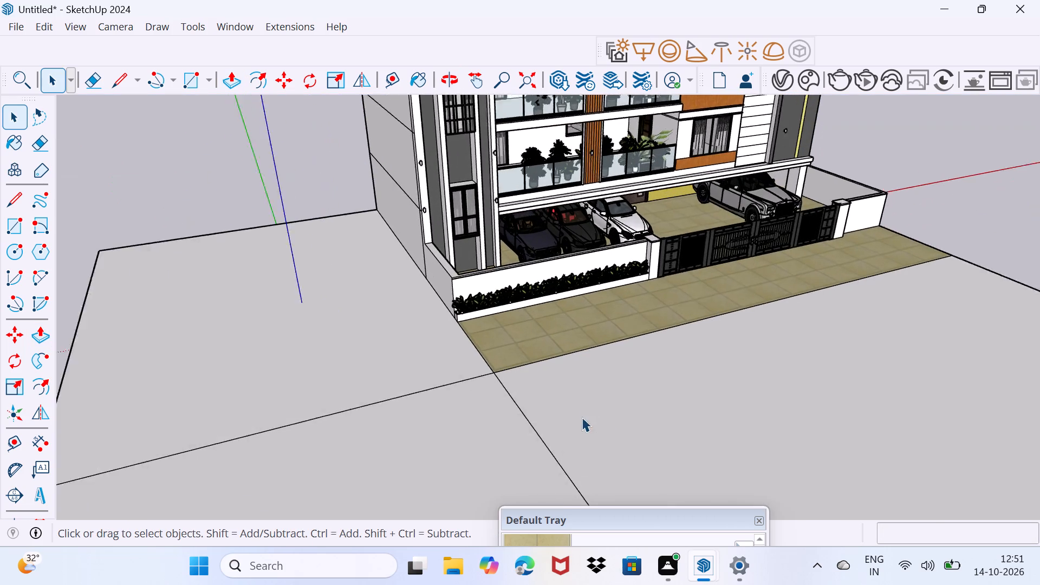
pyautogui.press('e')
pyautogui.moveTo(556, 443); pyautogui.dragTo(498, 454)
pyautogui.moveTo(394, 361); pyautogui.dragTo(425, 408)
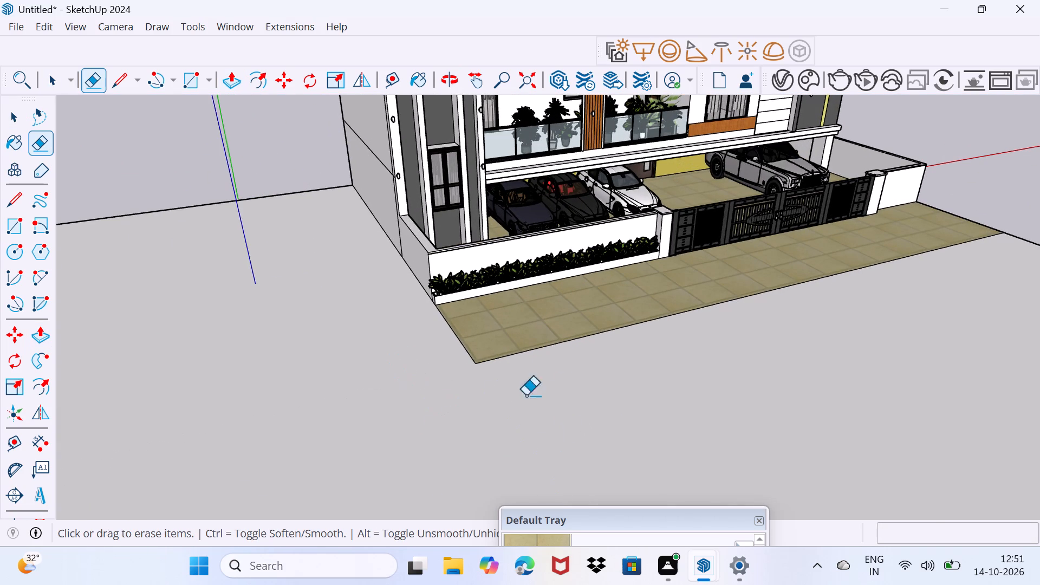
# Erase the vertical seam on the slab's side edge at the tiled strip's corner, on the side opposite the planter.
pyautogui.scroll(-3, 599, 399)
pyautogui.moveTo(679, 402); pyautogui.dragTo(576, 402, button='middle')
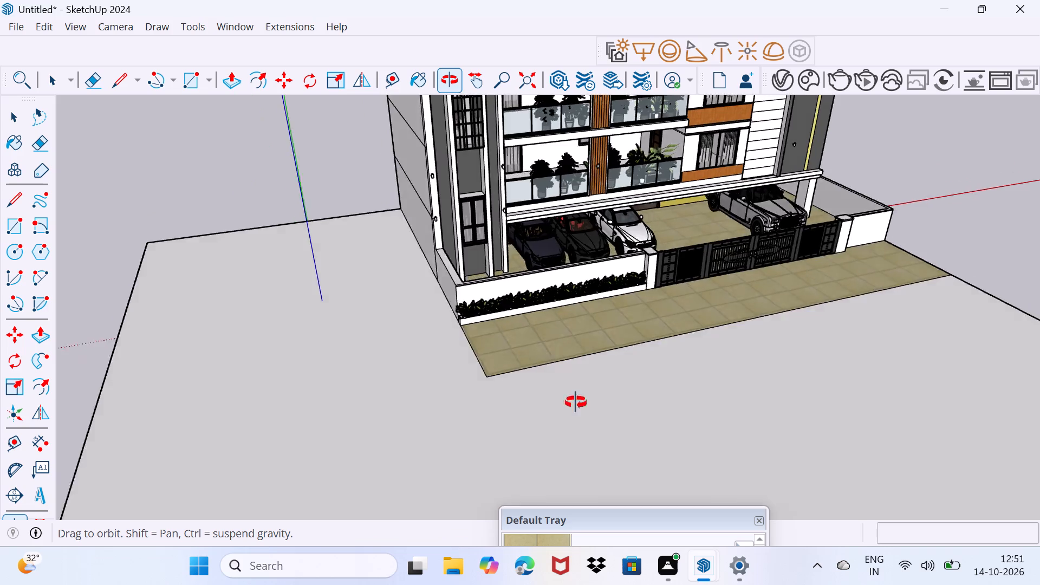
pyautogui.moveTo(576, 402); pyautogui.dragTo(213, 320, button='middle')
pyautogui.scroll(4, 407, 377)
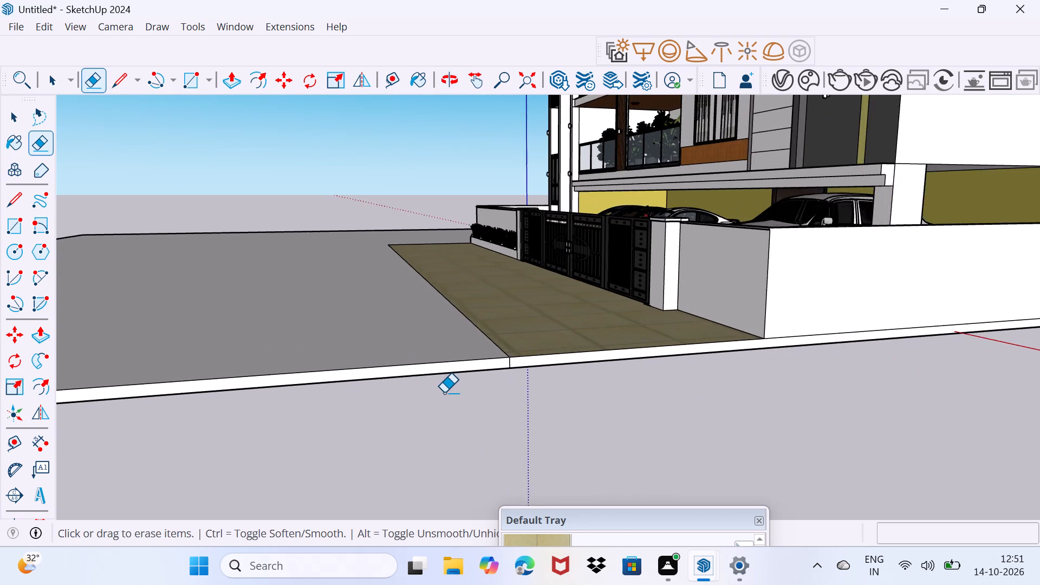
pyautogui.scroll(4, 444, 393)
pyautogui.press('space')
pyautogui.scroll(3, 552, 358)
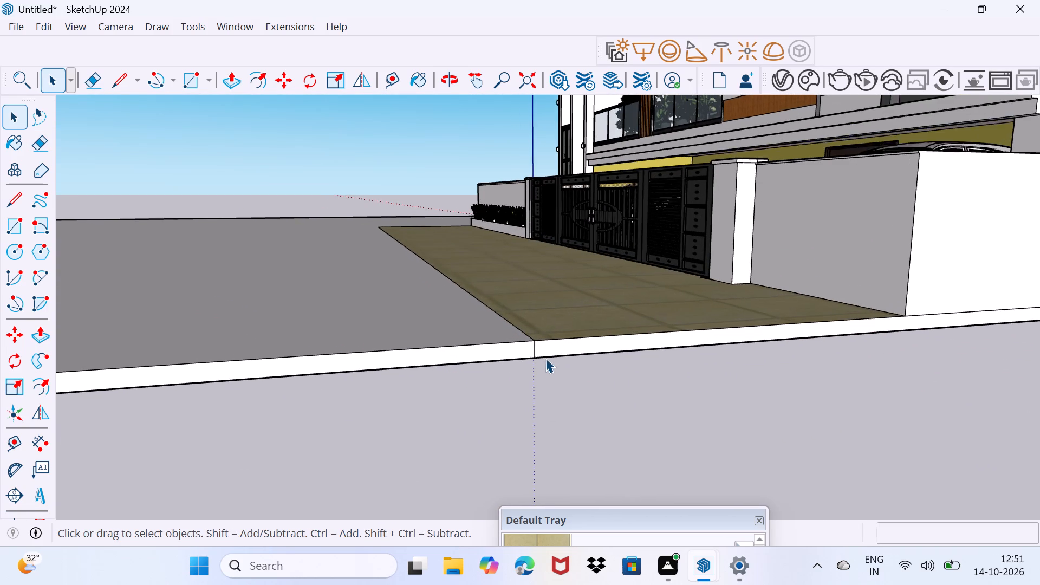
pyautogui.press('e')
pyautogui.moveTo(532, 354); pyautogui.dragTo(516, 355)
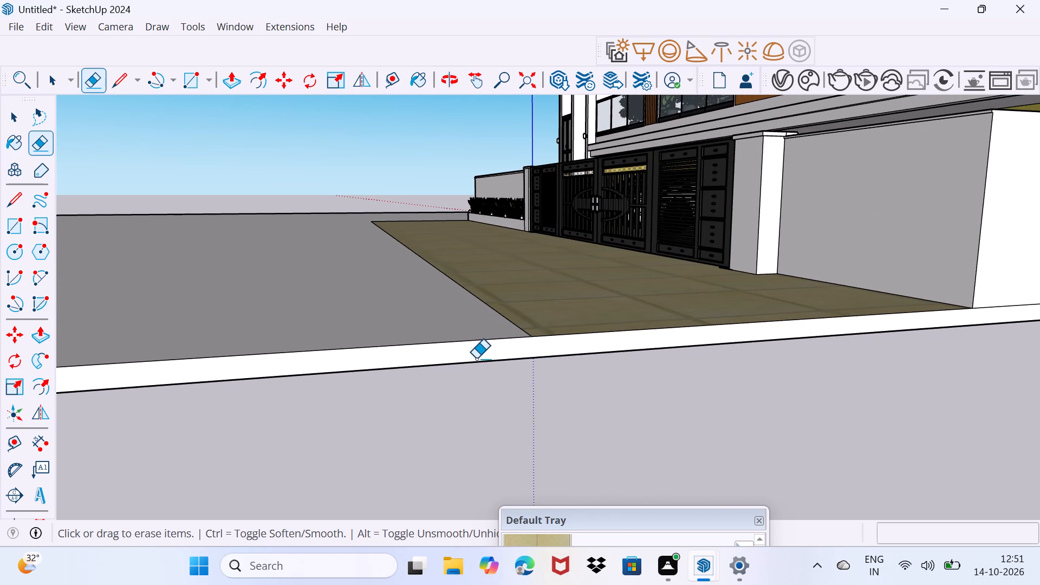
# Push/Pull the slab's side face opposite the planter outward to extend the ground beyond the boundary wall.
pyautogui.press('space')
pyautogui.click(477, 355)
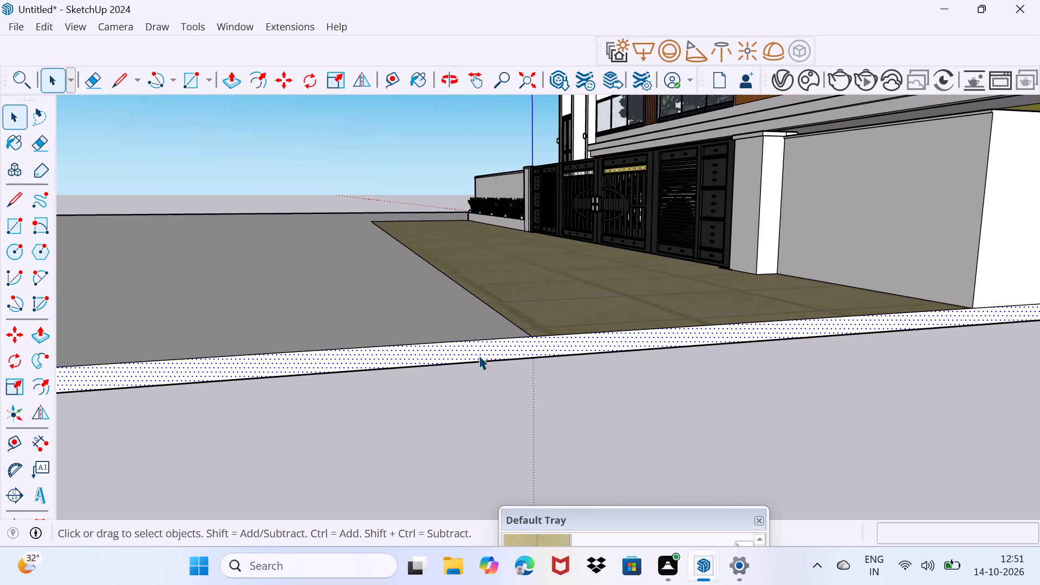
pyautogui.press('p')
pyautogui.click(479, 355)
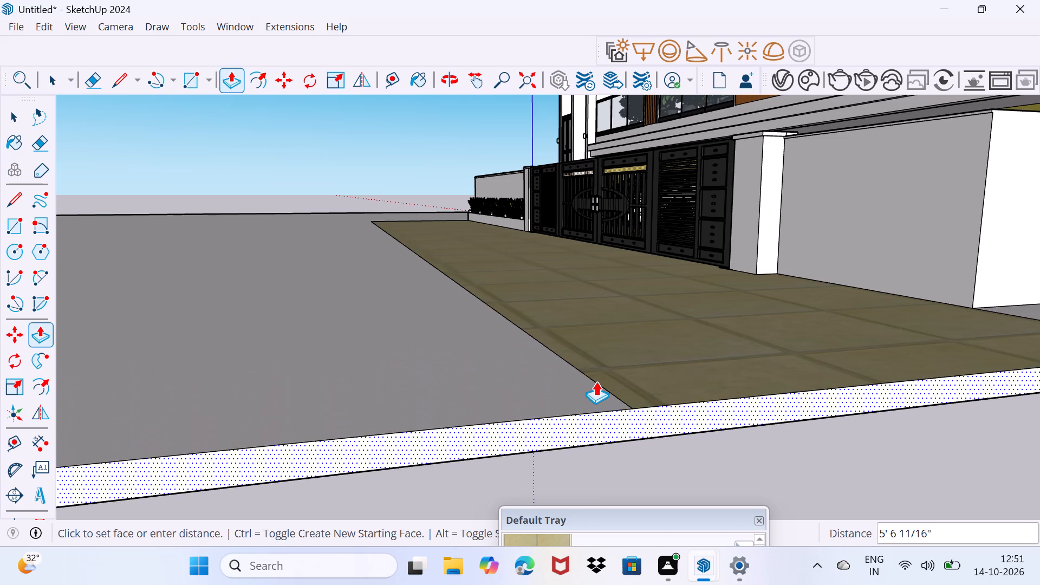
pyautogui.scroll(-8, 602, 387)
pyautogui.keyDown('shift'); pyautogui.moveTo(674, 436); pyautogui.dragTo(610, 326, button='middle'); pyautogui.keyUp('shift')
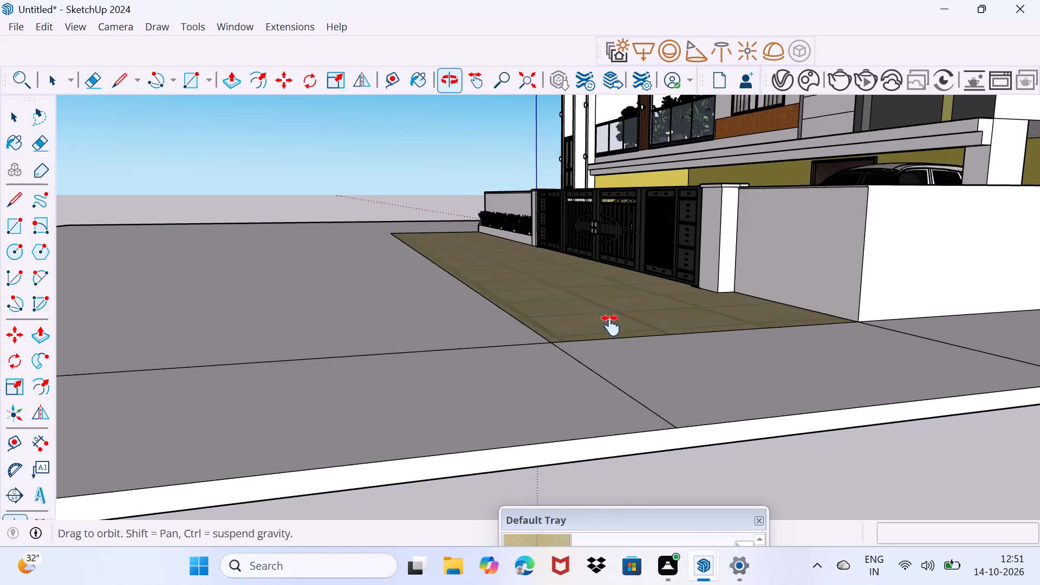
pyautogui.keyDown('shift'); pyautogui.moveTo(610, 326); pyautogui.dragTo(594, 284, button='middle'); pyautogui.keyUp('shift')
pyautogui.scroll(-19, 732, 362)
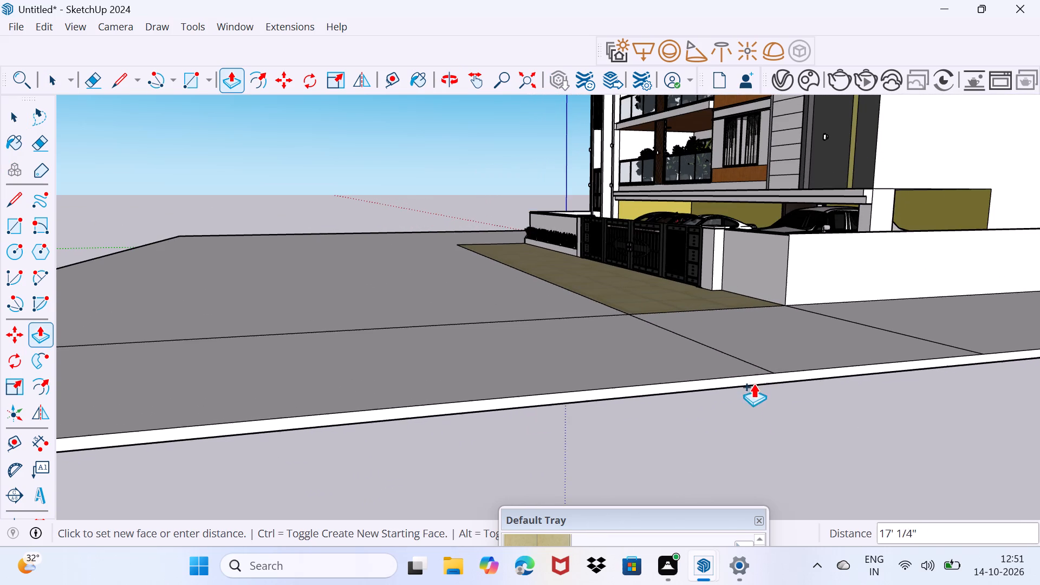
pyautogui.click(902, 468)
pyautogui.press('space')
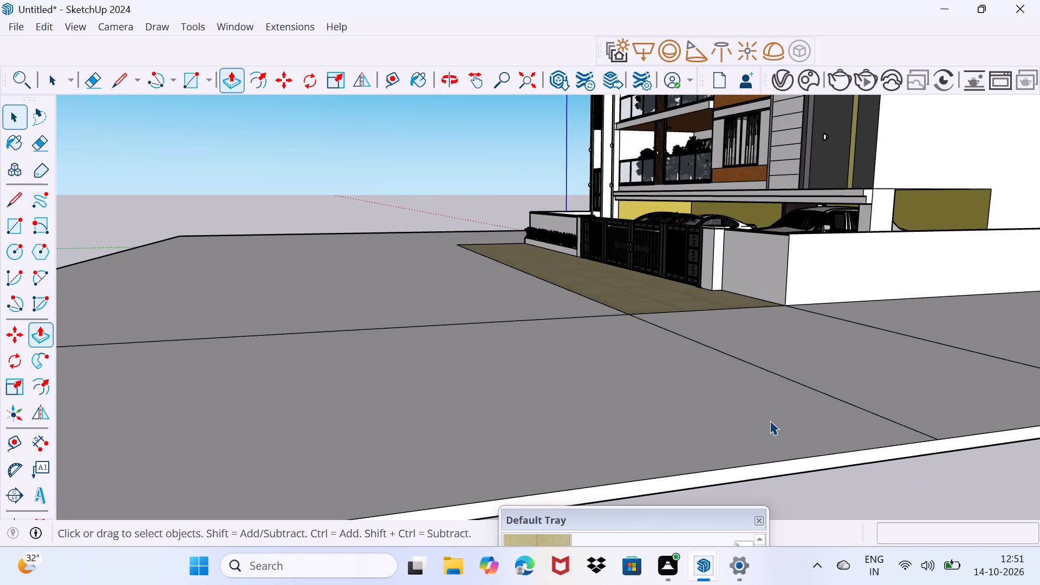
# Erase the seam lines between the new side ground, the front ground and the boundary wall's corner.
pyautogui.scroll(4, 669, 357)
pyautogui.press('e')
pyautogui.moveTo(472, 293); pyautogui.dragTo(529, 343)
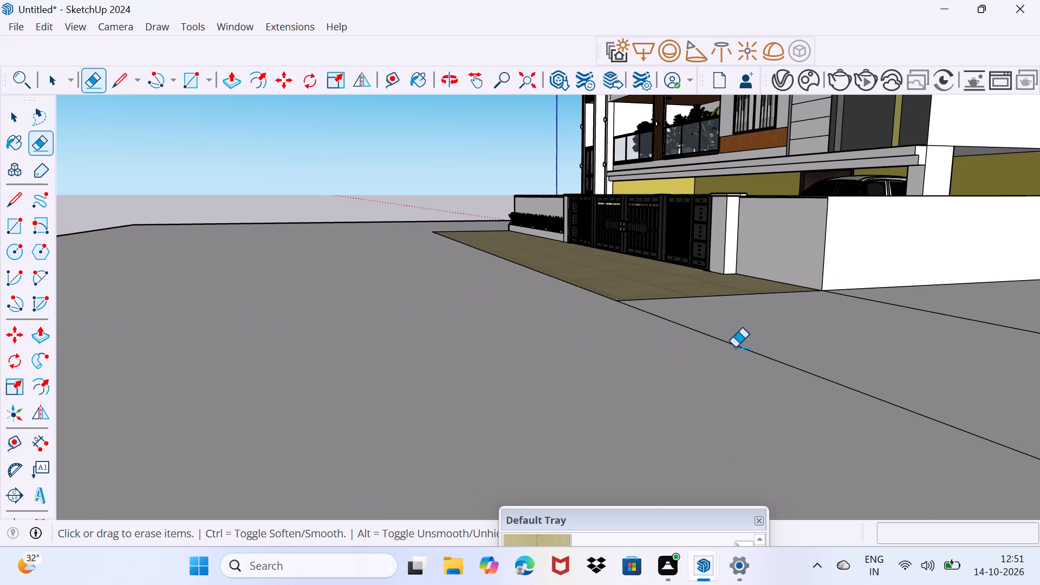
pyautogui.moveTo(744, 343); pyautogui.dragTo(737, 366)
pyautogui.moveTo(951, 301); pyautogui.dragTo(918, 373)
pyautogui.scroll(-4, 717, 357)
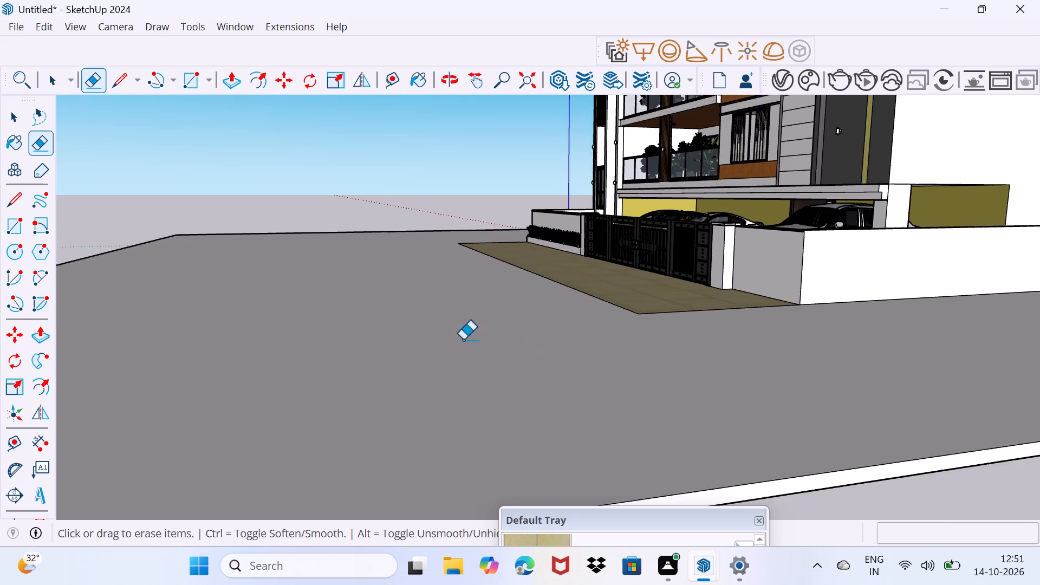
# Paint the extended ground around the tiled strip with the dark grey slate material from the Tile collection.
pyautogui.moveTo(463, 340); pyautogui.dragTo(750, 384, button='middle')
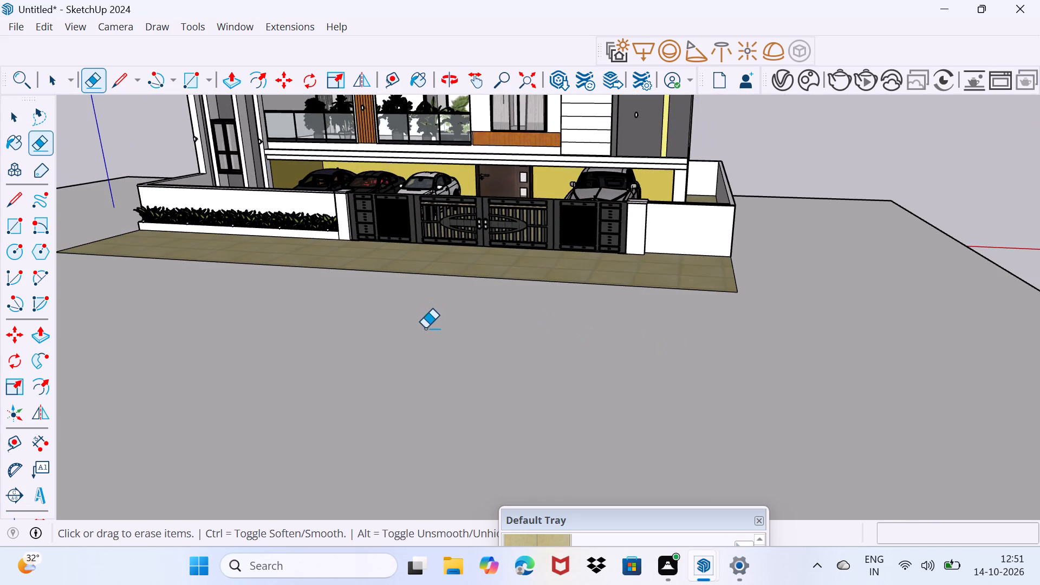
pyautogui.press('space')
pyautogui.moveTo(639, 518); pyautogui.dragTo(870, 130)
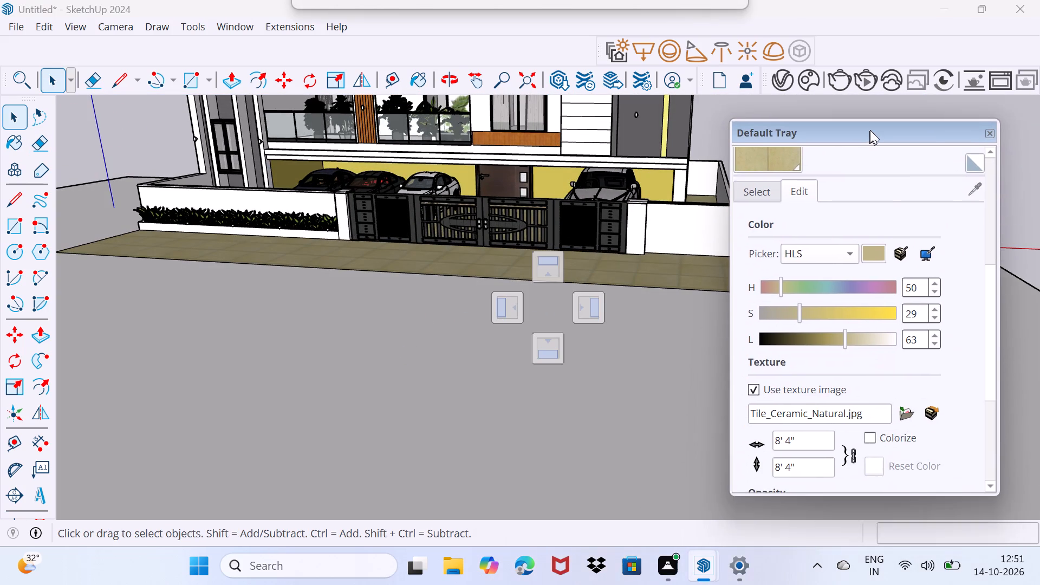
pyautogui.moveTo(870, 130); pyautogui.dragTo(870, 119)
pyautogui.moveTo(744, 175); pyautogui.dragTo(750, 184)
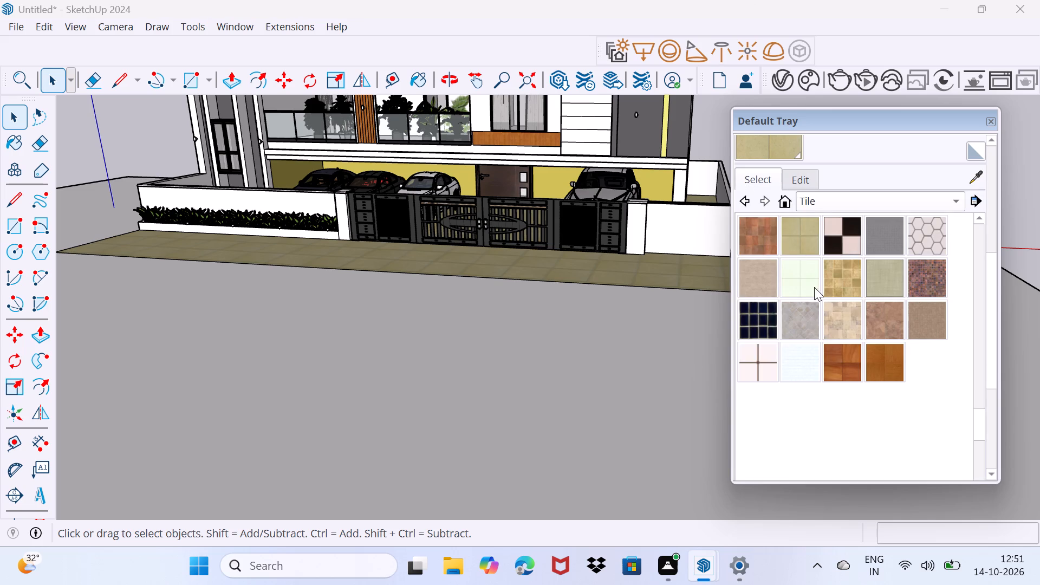
pyautogui.scroll(4, 827, 321)
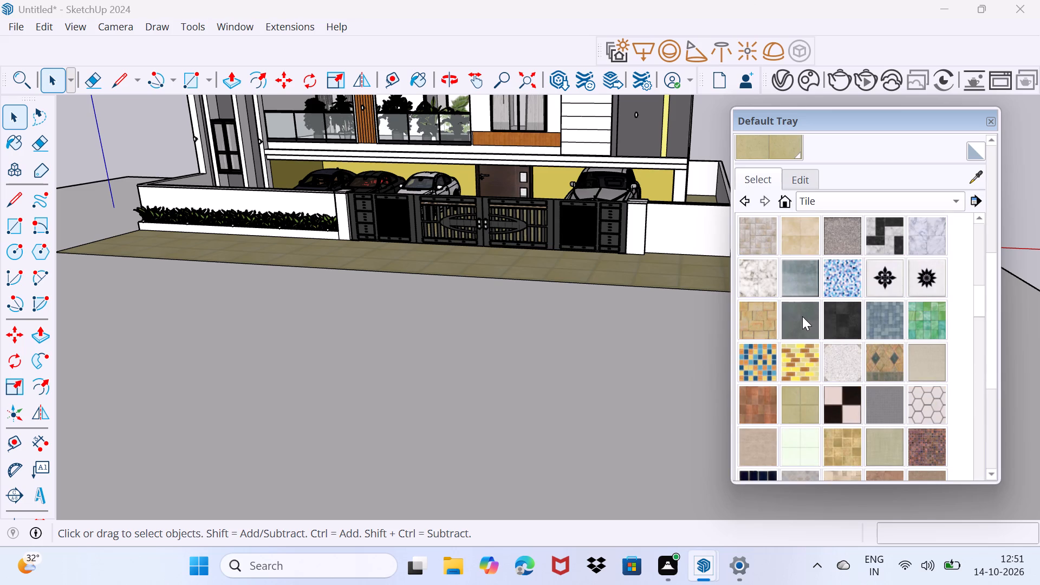
pyautogui.click(802, 323)
pyautogui.click(594, 367)
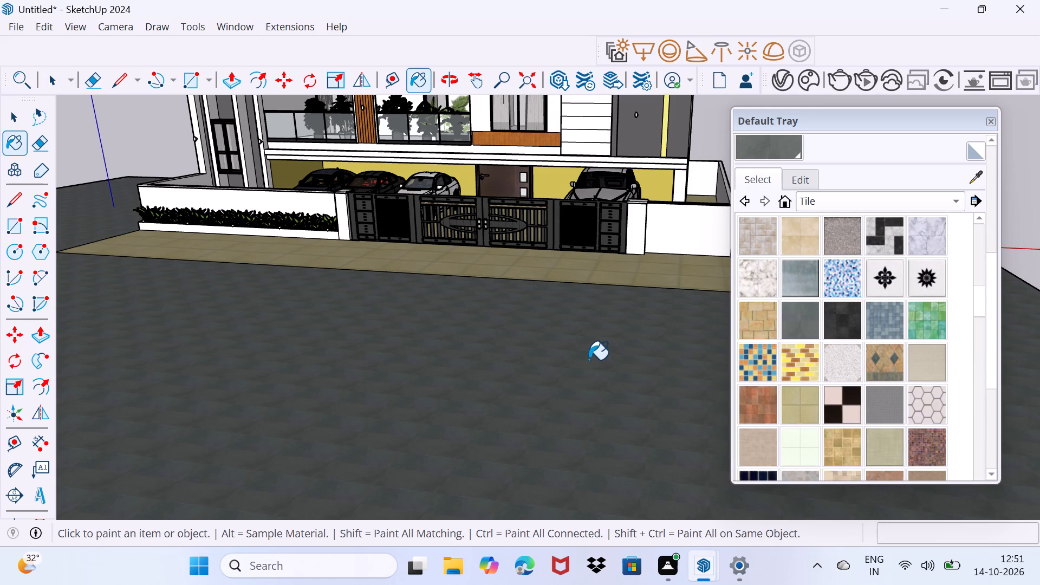
# Set the slate material's texture width to 100 inches (8' 4") and move the materials tray clear of the model.
pyautogui.moveTo(587, 360); pyautogui.dragTo(606, 392, button='middle')
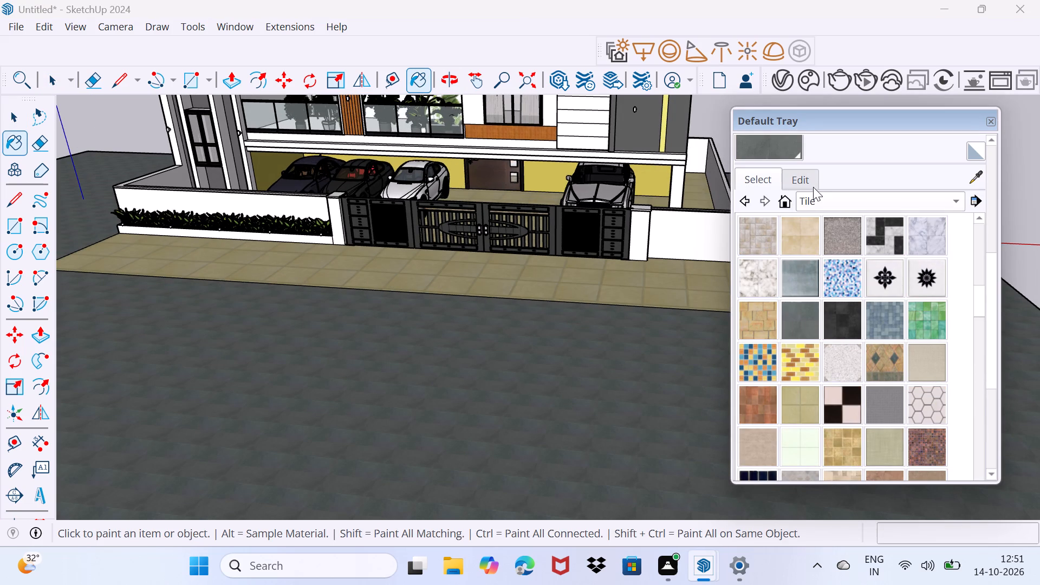
pyautogui.click(812, 181)
pyautogui.click(811, 426)
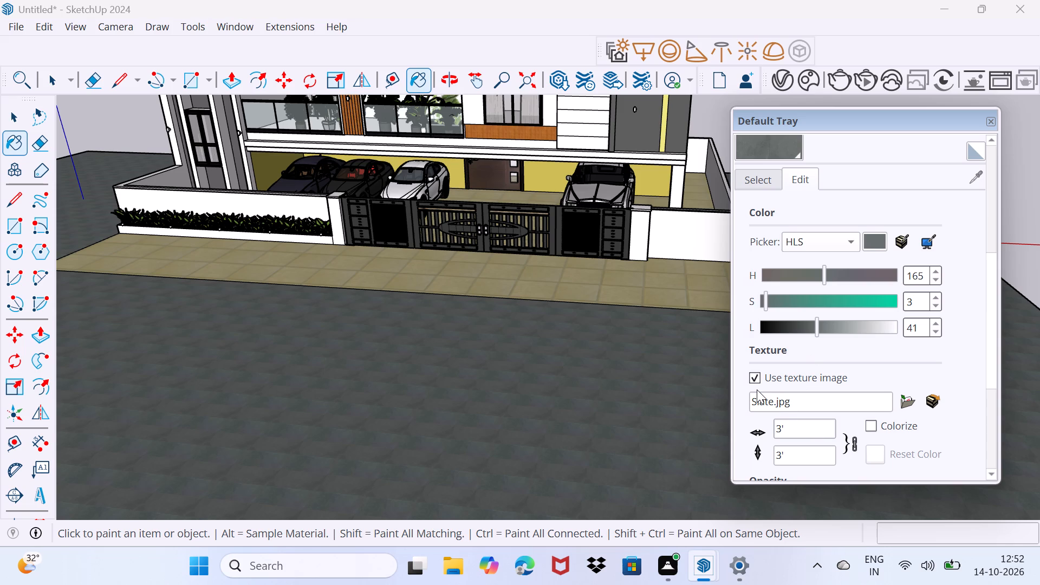
pyautogui.press('BackSpace')
pyautogui.press('BackSpace')
pyautogui.press('BackSpace')
pyautogui.write('100')
pyautogui.press('Return')
pyautogui.press('space')
pyautogui.scroll(-3, 460, 373)
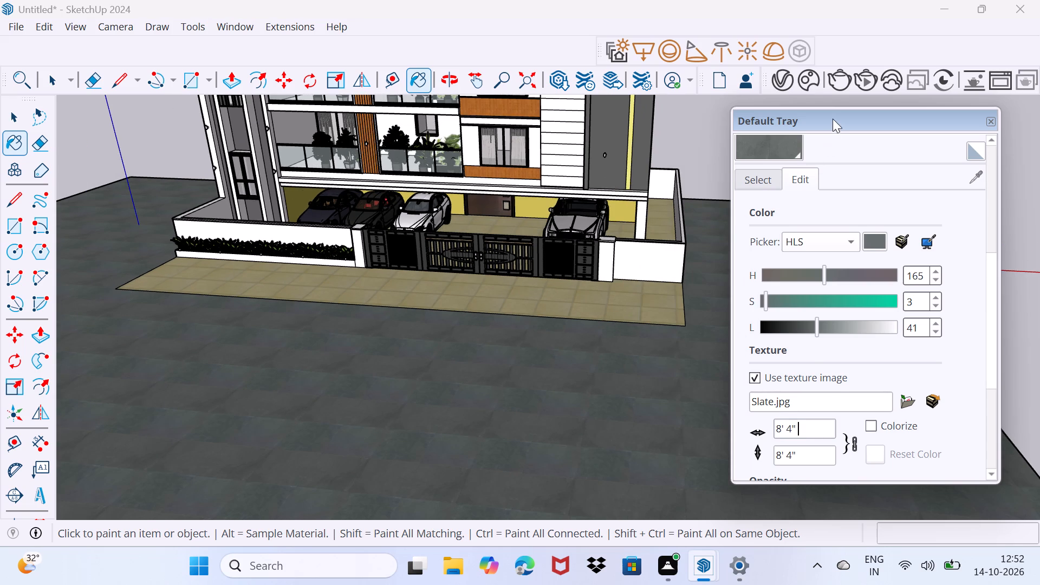
pyautogui.moveTo(833, 119); pyautogui.dragTo(697, 545)
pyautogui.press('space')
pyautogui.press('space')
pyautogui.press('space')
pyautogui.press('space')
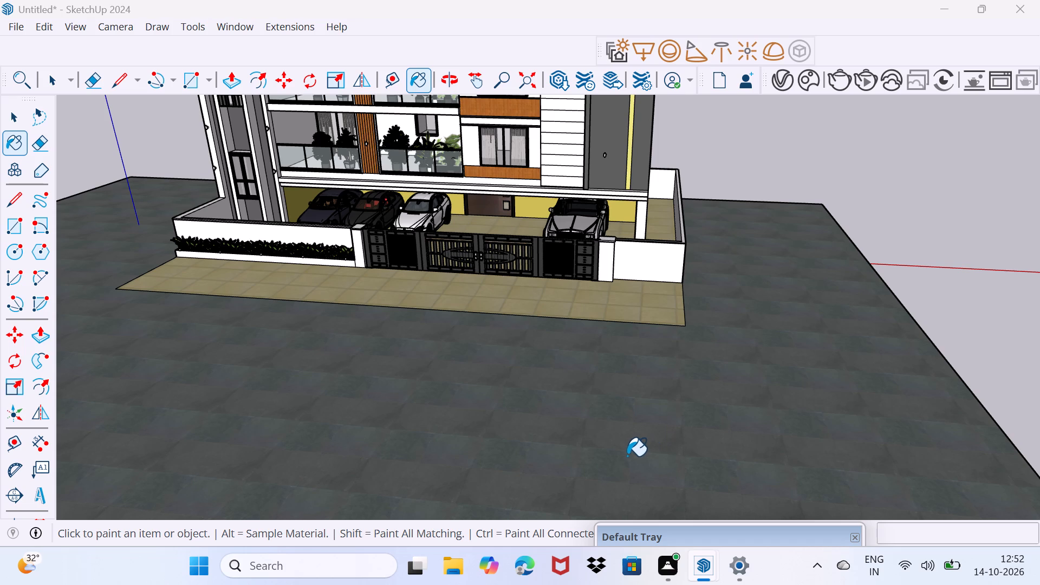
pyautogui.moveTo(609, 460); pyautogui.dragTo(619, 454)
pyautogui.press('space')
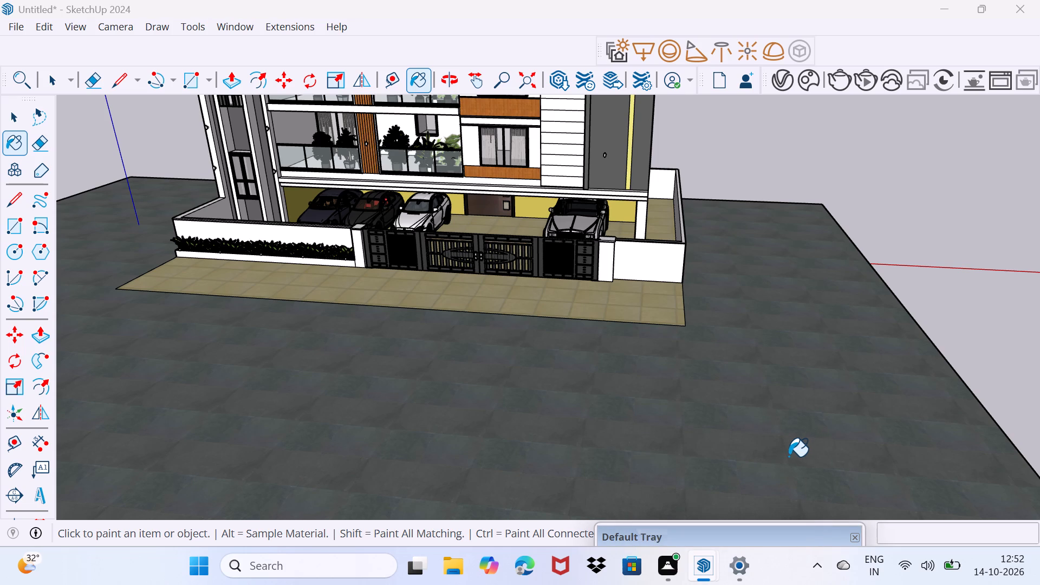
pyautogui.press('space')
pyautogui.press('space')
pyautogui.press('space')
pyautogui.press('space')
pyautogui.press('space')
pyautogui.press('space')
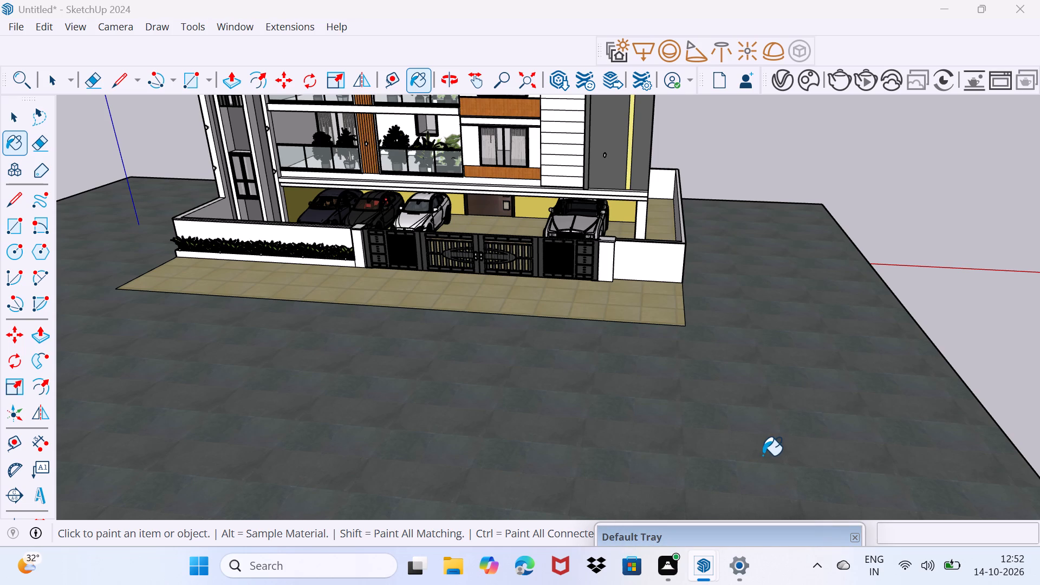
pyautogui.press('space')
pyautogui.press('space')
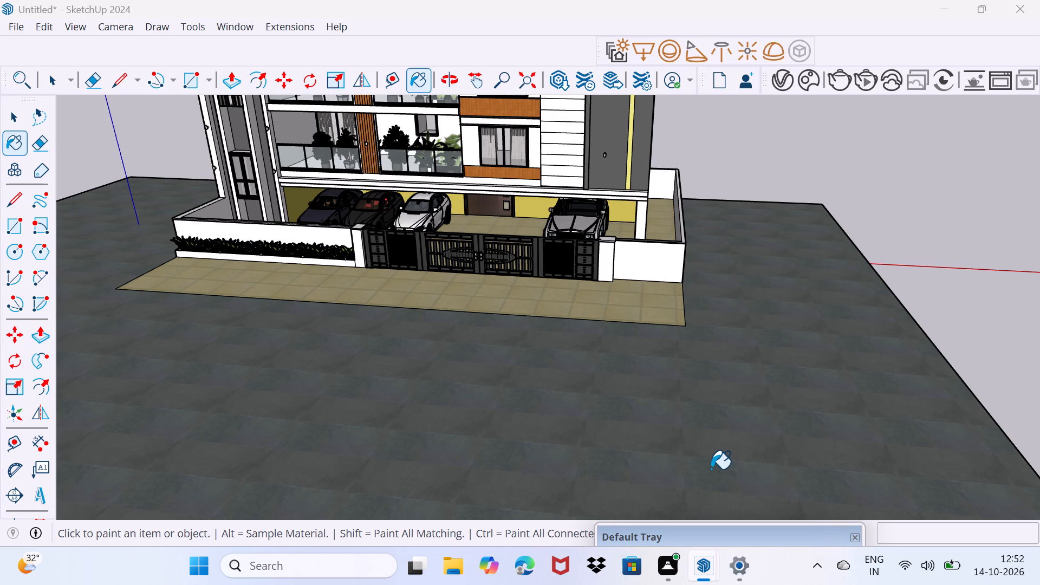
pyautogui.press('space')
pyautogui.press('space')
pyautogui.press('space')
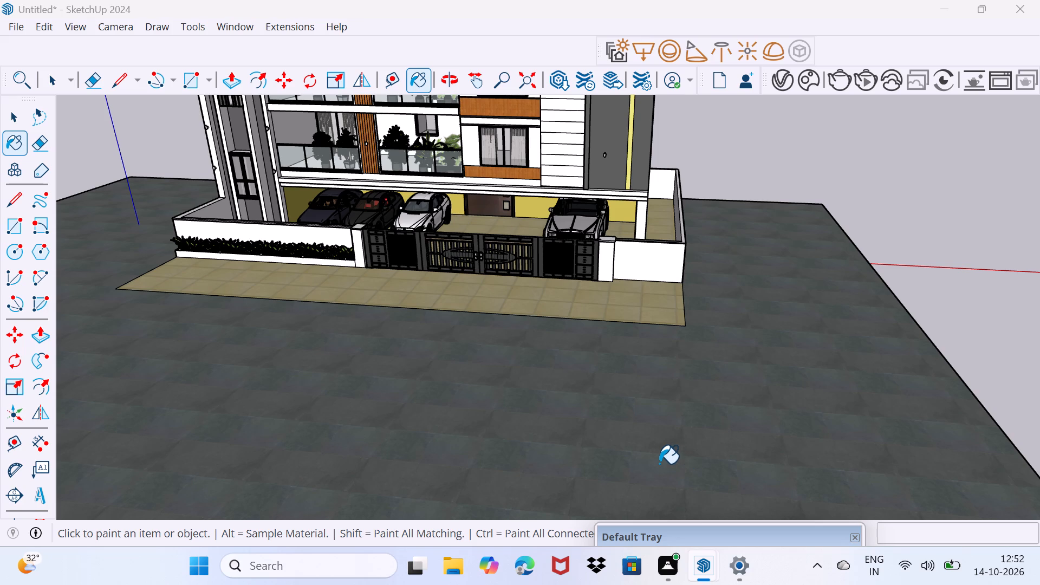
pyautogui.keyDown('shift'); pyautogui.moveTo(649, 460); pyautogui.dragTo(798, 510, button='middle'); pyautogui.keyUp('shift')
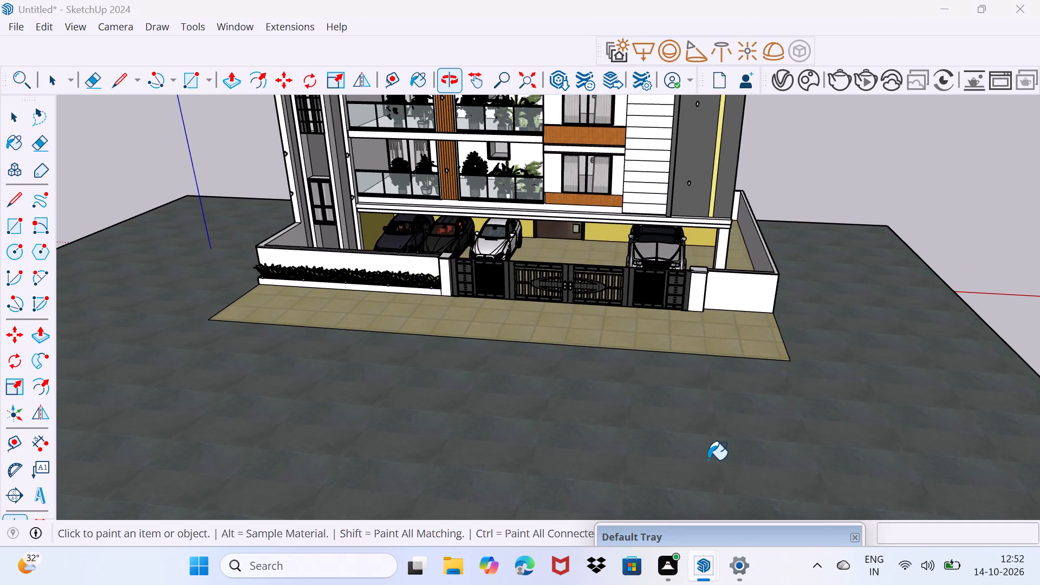
# Delete the wavy grey sheet floating above the house's roof.
pyautogui.press('space')
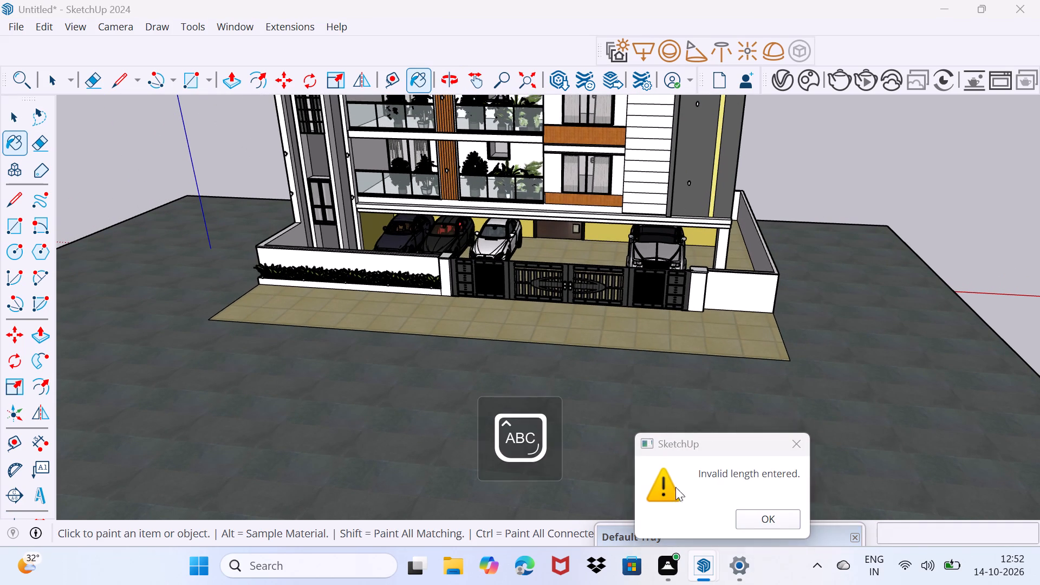
pyautogui.click(808, 448)
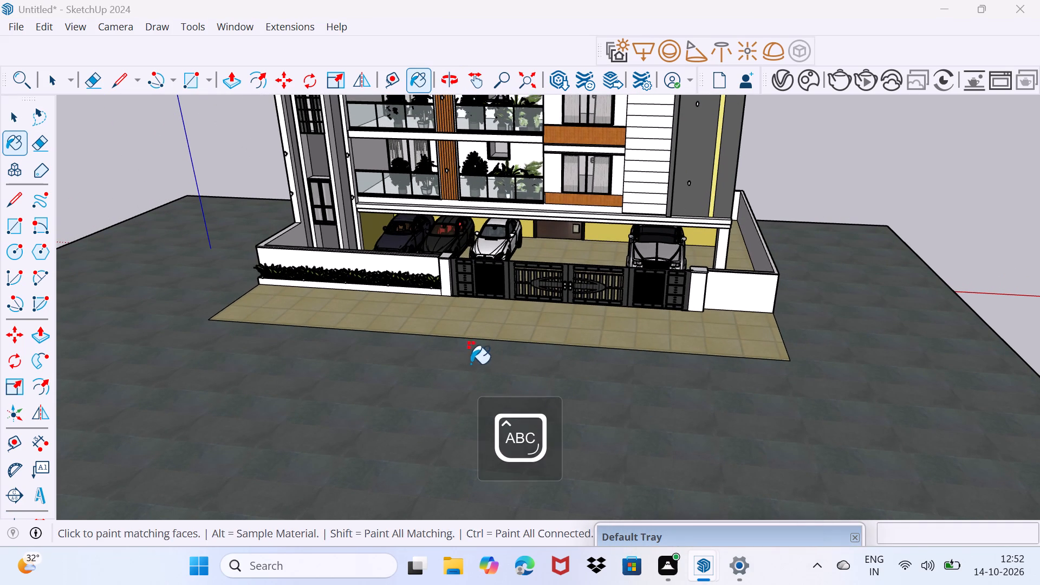
pyautogui.keyDown('shift'); pyautogui.moveTo(471, 364); pyautogui.dragTo(620, 404, button='middle'); pyautogui.keyUp('shift')
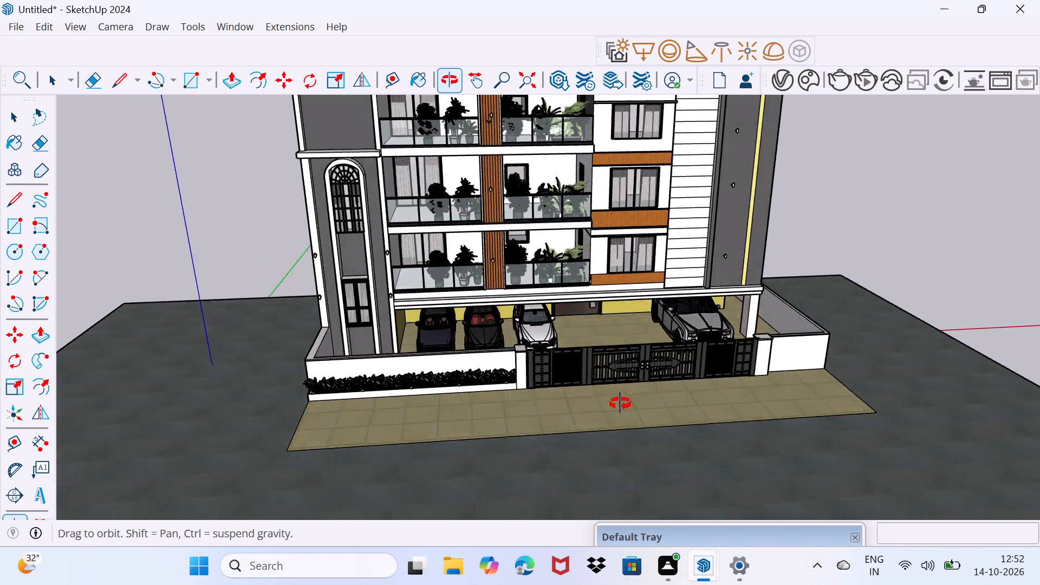
pyautogui.keyDown('shift'); pyautogui.moveTo(620, 404); pyautogui.dragTo(689, 474, button='middle'); pyautogui.keyUp('shift')
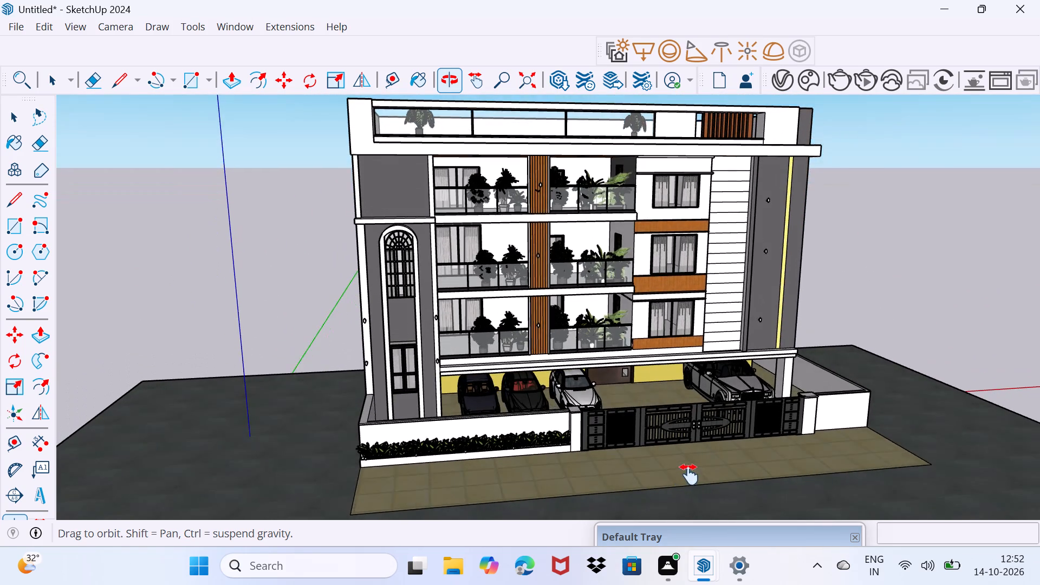
pyautogui.keyDown('shift'); pyautogui.moveTo(689, 474); pyautogui.dragTo(695, 461, button='middle'); pyautogui.keyUp('shift')
pyautogui.keyDown('shift'); pyautogui.moveTo(635, 369); pyautogui.dragTo(625, 417, button='middle'); pyautogui.keyUp('shift')
pyautogui.moveTo(615, 430); pyautogui.dragTo(625, 409, button='middle')
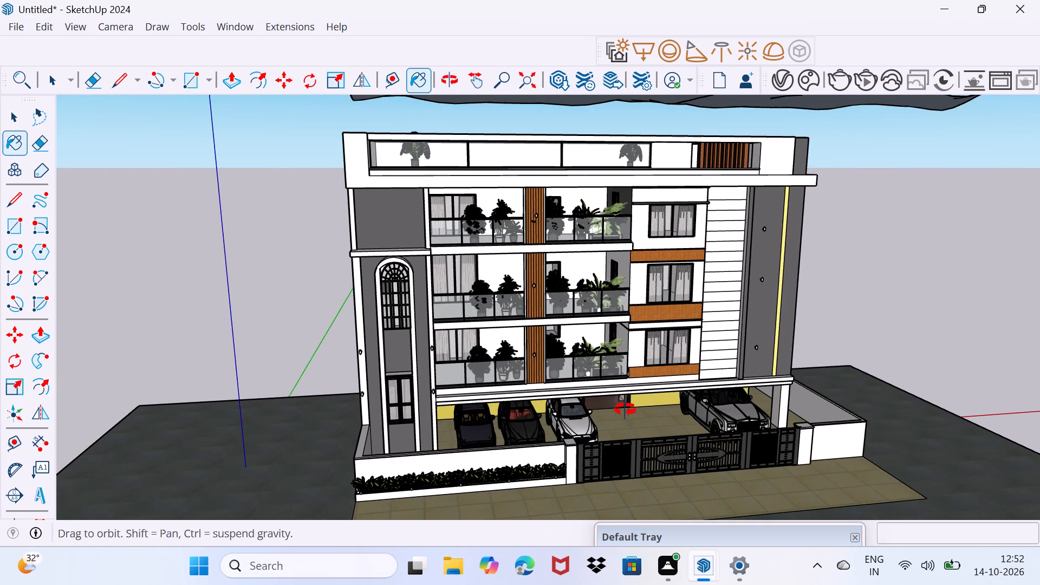
pyautogui.moveTo(625, 409); pyautogui.dragTo(615, 423, button='middle')
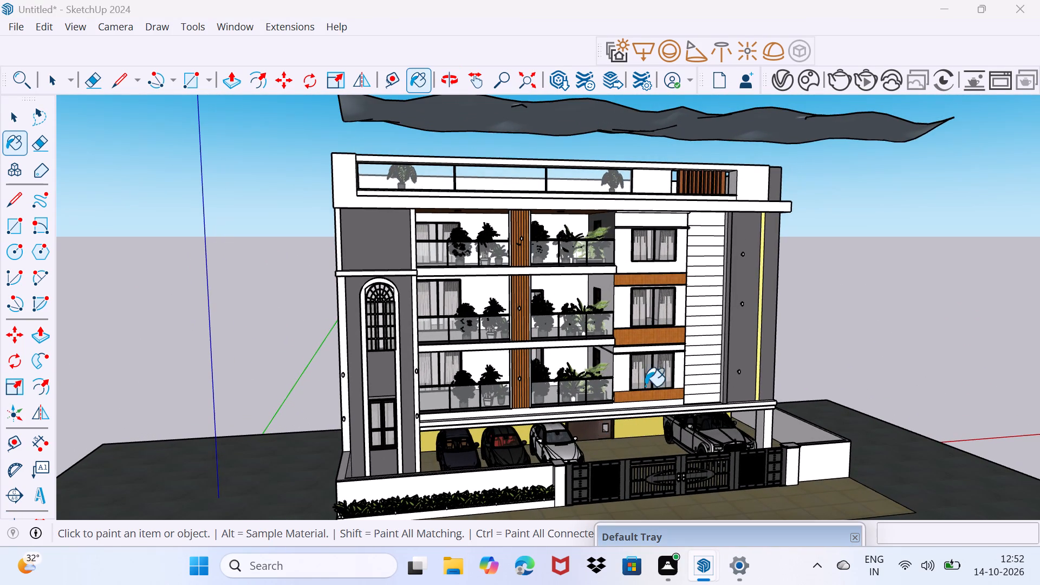
pyautogui.moveTo(583, 333); pyautogui.dragTo(653, 419, button='middle')
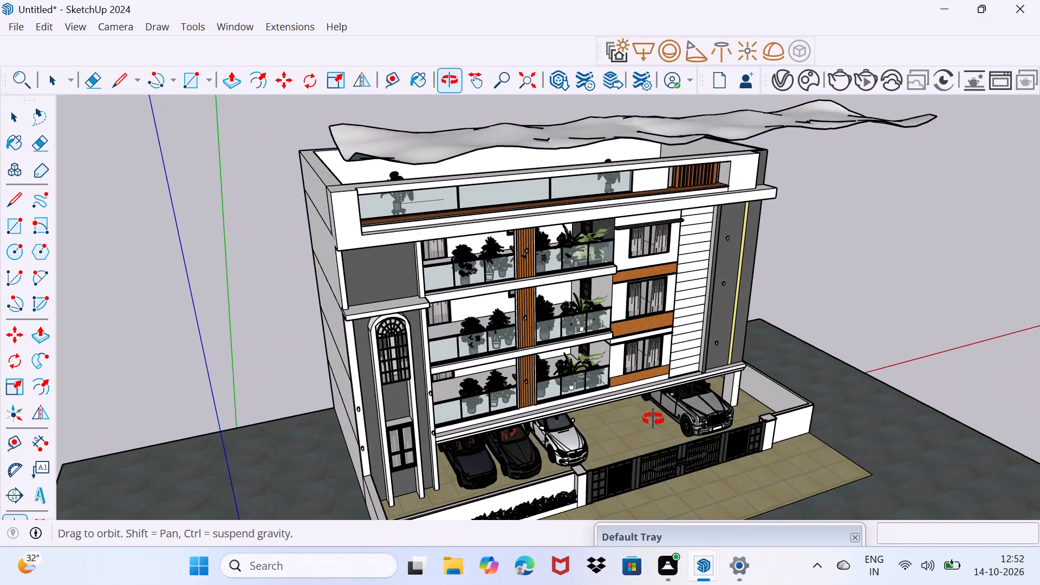
pyautogui.moveTo(653, 419); pyautogui.dragTo(660, 425, button='middle')
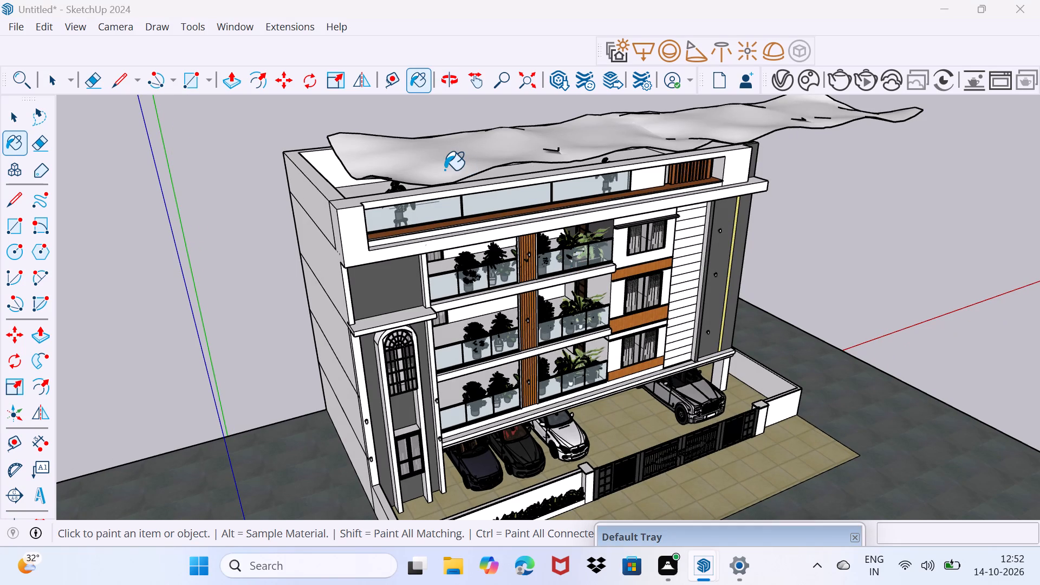
pyautogui.press('space')
pyautogui.click(445, 177)
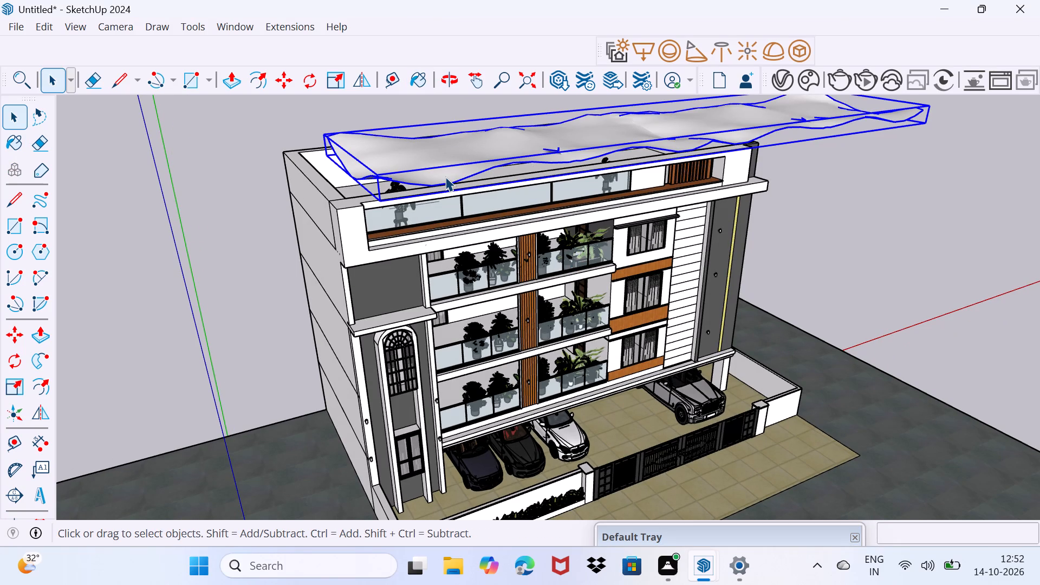
pyautogui.press('Delete')
pyautogui.press('space')
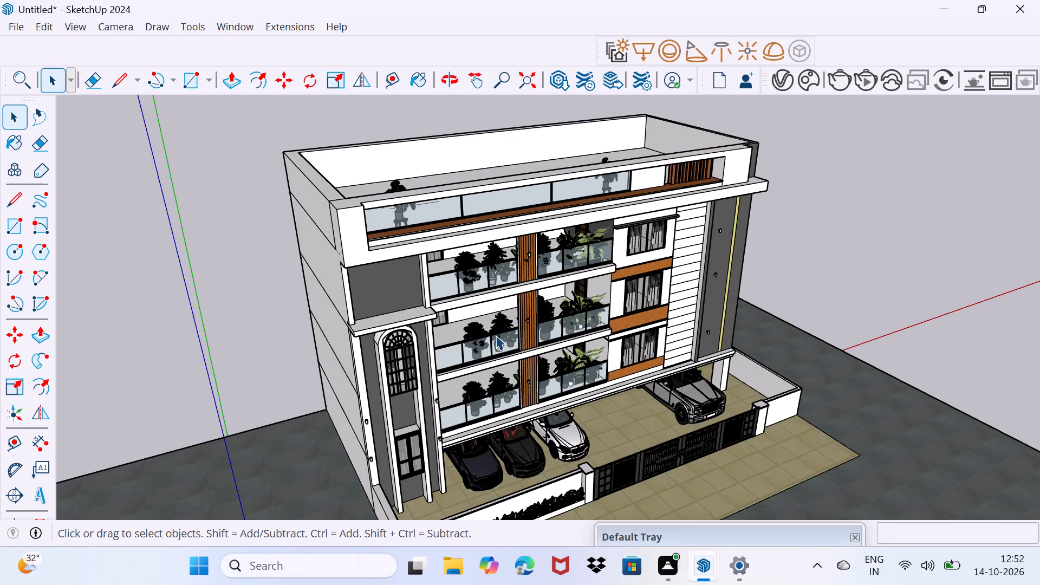
# Examine the whole house facade, balconies, parking and boundary frontage from the front corner.
pyautogui.moveTo(496, 335); pyautogui.dragTo(487, 331, button='middle')
pyautogui.moveTo(497, 384); pyautogui.dragTo(480, 336, button='middle')
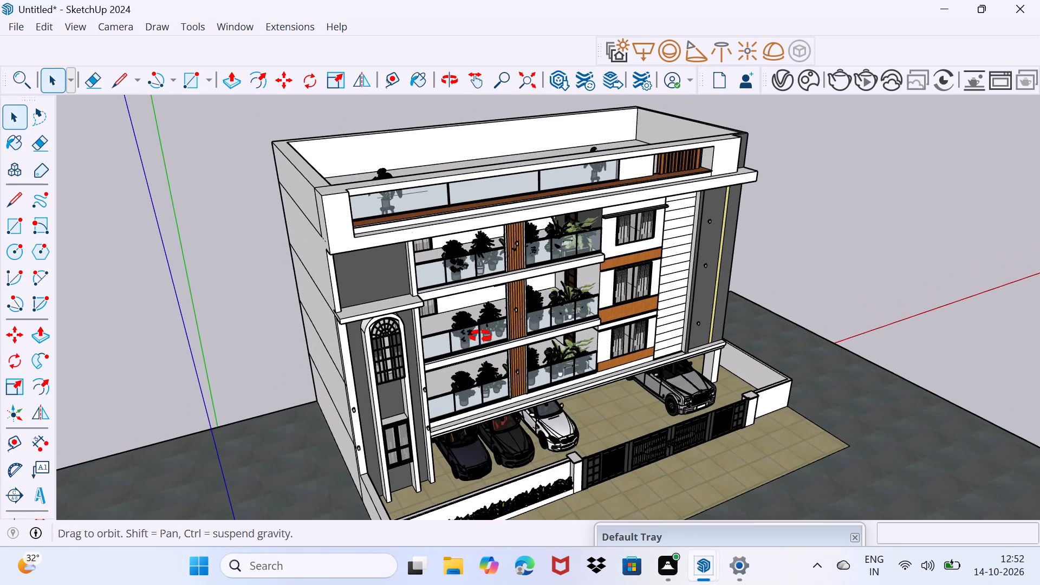
pyautogui.moveTo(480, 336); pyautogui.dragTo(481, 308, button='middle')
pyautogui.scroll(1, 473, 348)
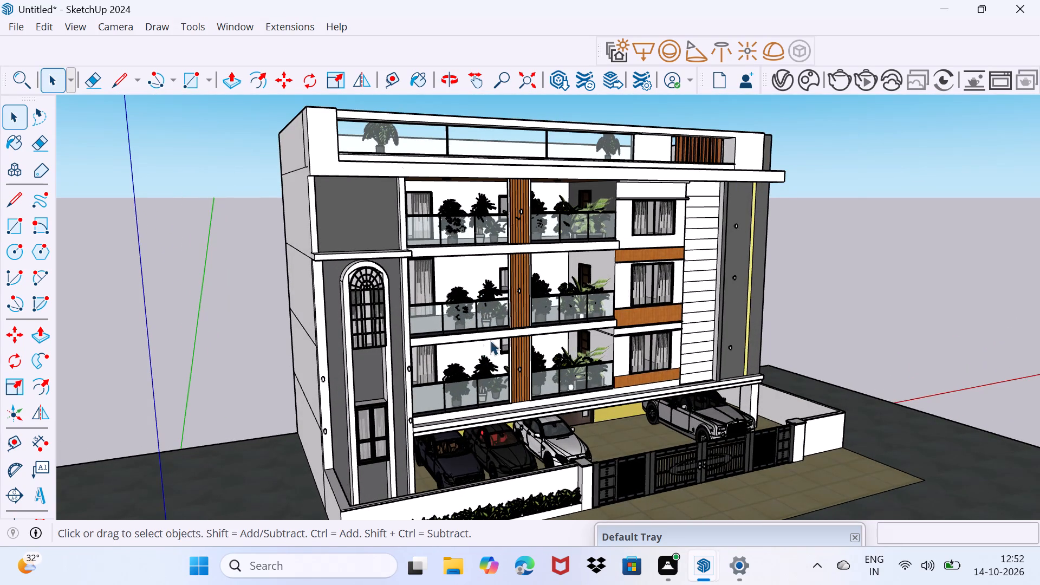
pyautogui.moveTo(490, 340); pyautogui.dragTo(534, 324, button='middle')
pyautogui.moveTo(535, 323); pyautogui.dragTo(509, 346, button='middle')
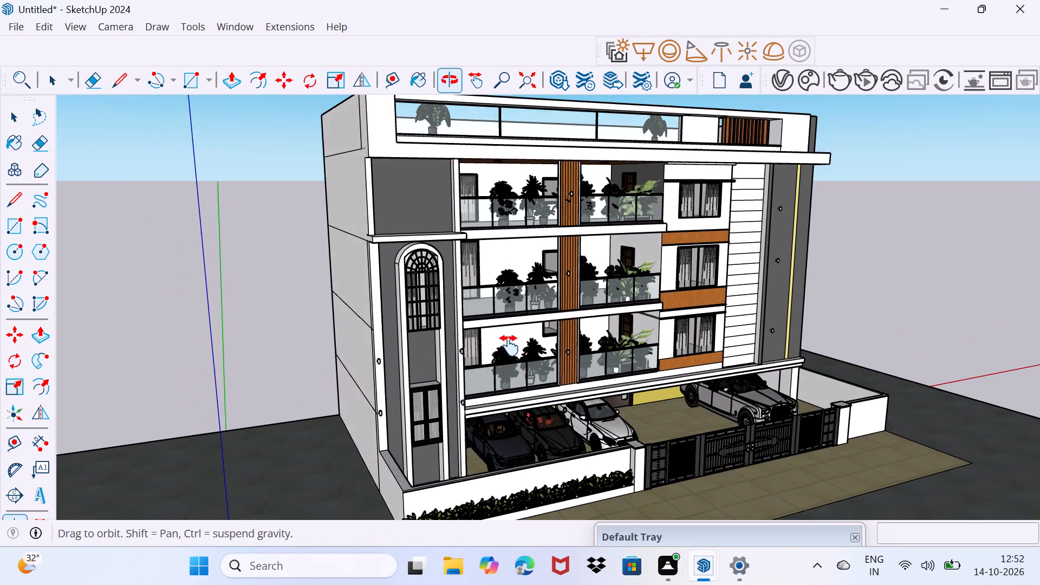
pyautogui.moveTo(509, 346); pyautogui.dragTo(500, 336, button='middle')
pyautogui.scroll(2, 511, 339)
pyautogui.scroll(-1, 511, 338)
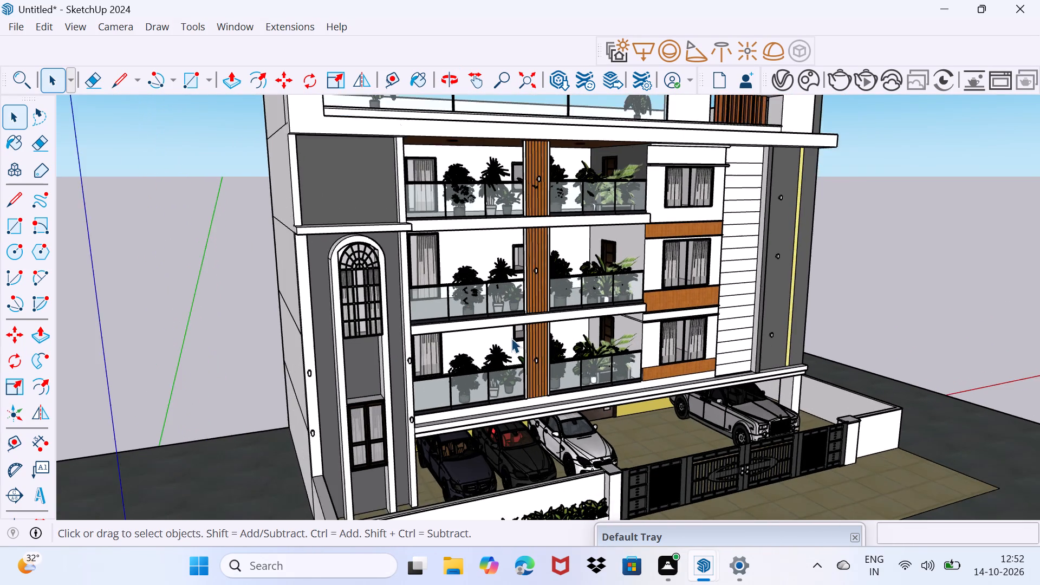
pyautogui.scroll(-2, 511, 338)
pyautogui.moveTo(526, 338); pyautogui.dragTo(503, 332, button='middle')
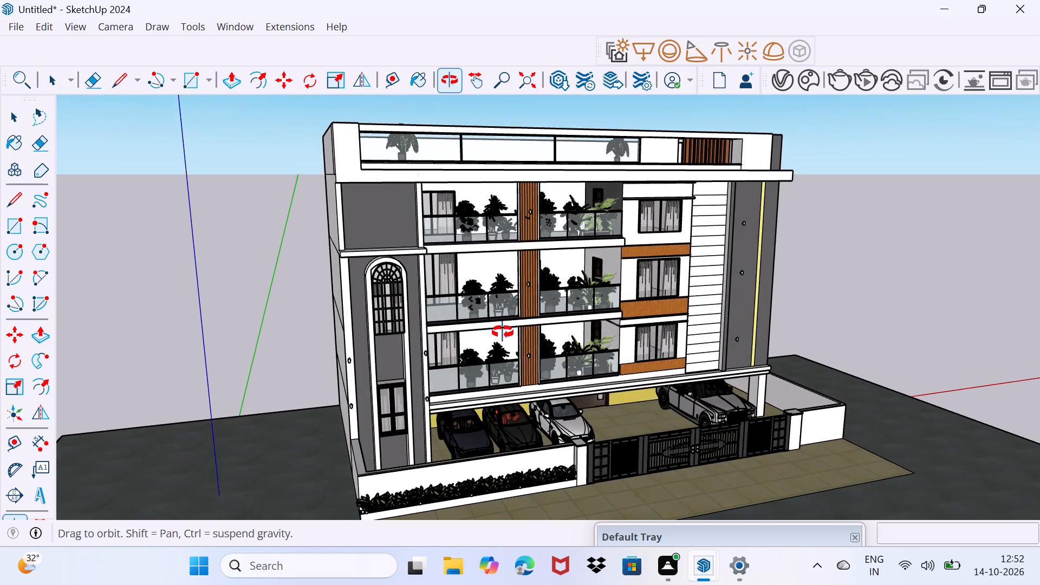
pyautogui.moveTo(503, 332); pyautogui.dragTo(519, 323, button='middle')
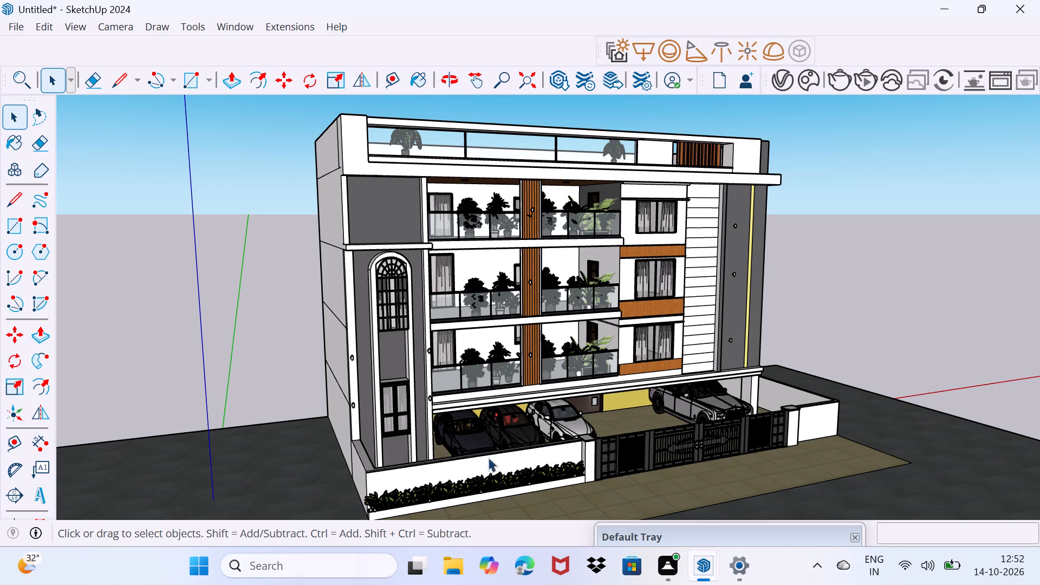
# Set the light colour multiplier of the planter's Lamp Ceiling 114-44 to warm yellow, R 0.894, G 0.835, B 0.334.
pyautogui.scroll(20, 524, 505)
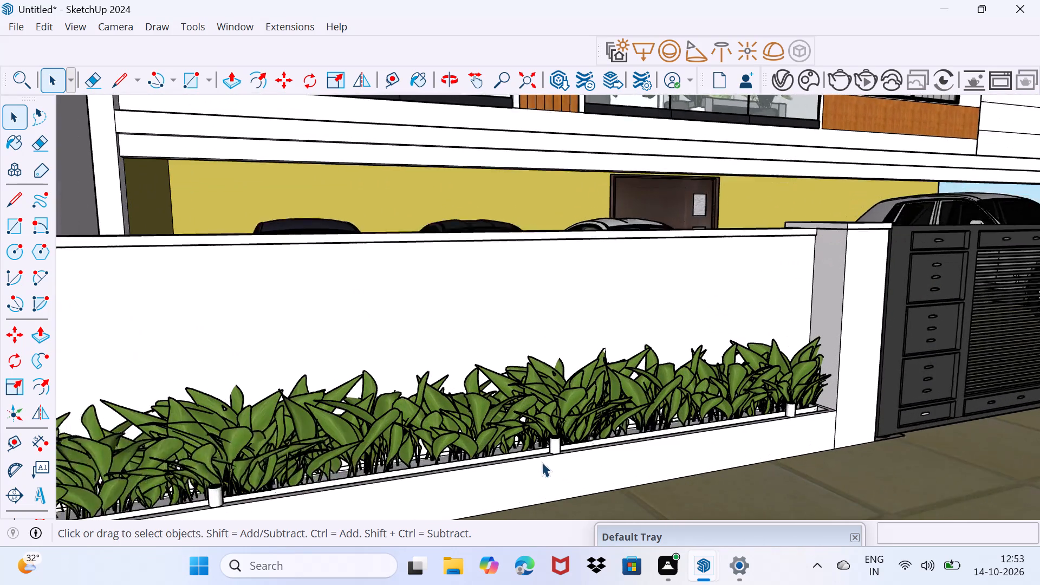
pyautogui.click(554, 442)
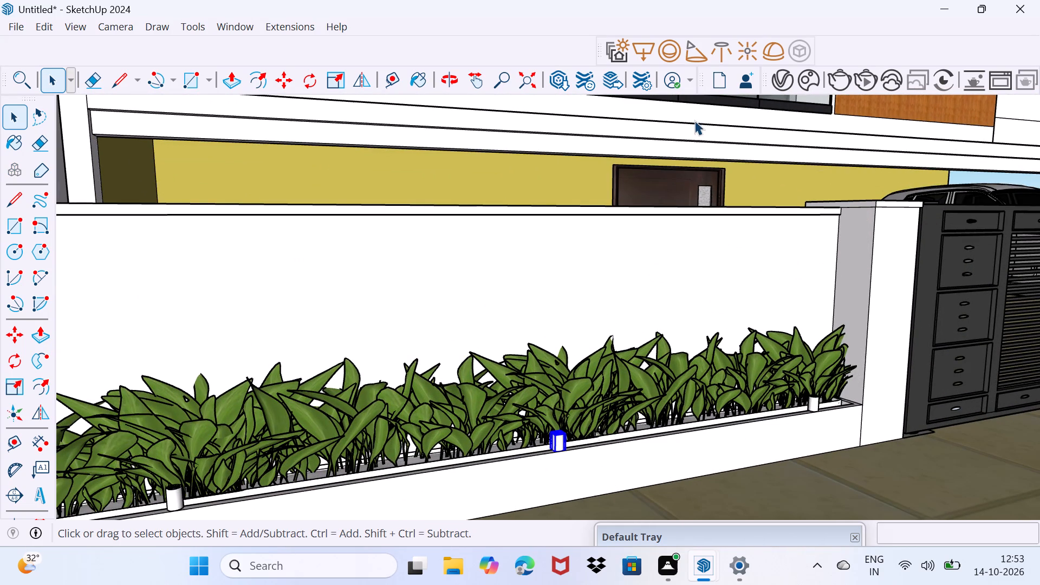
pyautogui.click(776, 76)
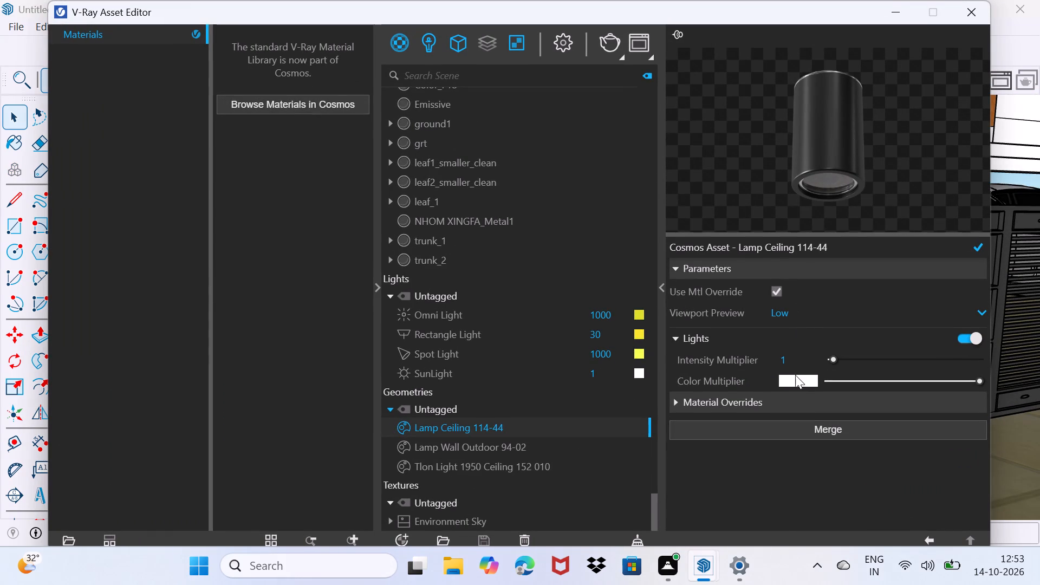
pyautogui.click(795, 378)
pyautogui.click(317, 335)
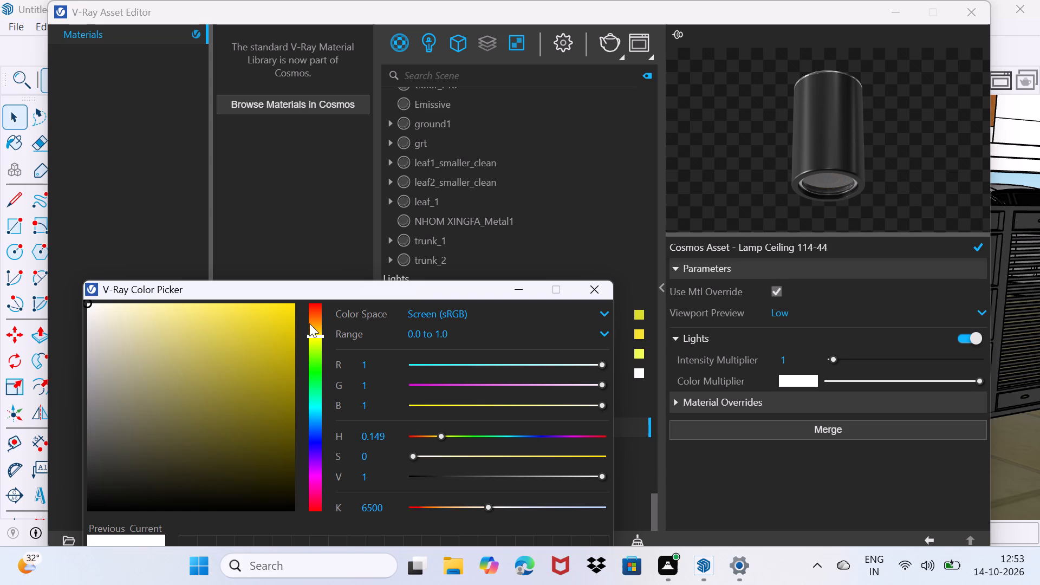
pyautogui.click(282, 315)
pyautogui.moveTo(279, 313); pyautogui.dragTo(253, 321)
pyautogui.moveTo(253, 321); pyautogui.dragTo(218, 326)
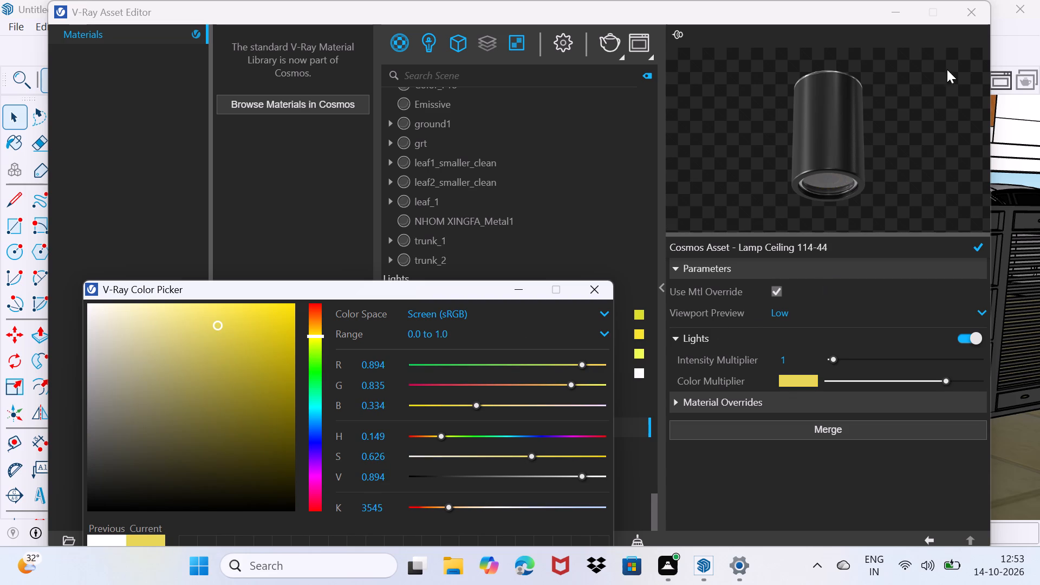
# Set the Lamp Ceiling 114-44 viewport preview to High and close the asset editor and colour picker.
pyautogui.click(805, 320)
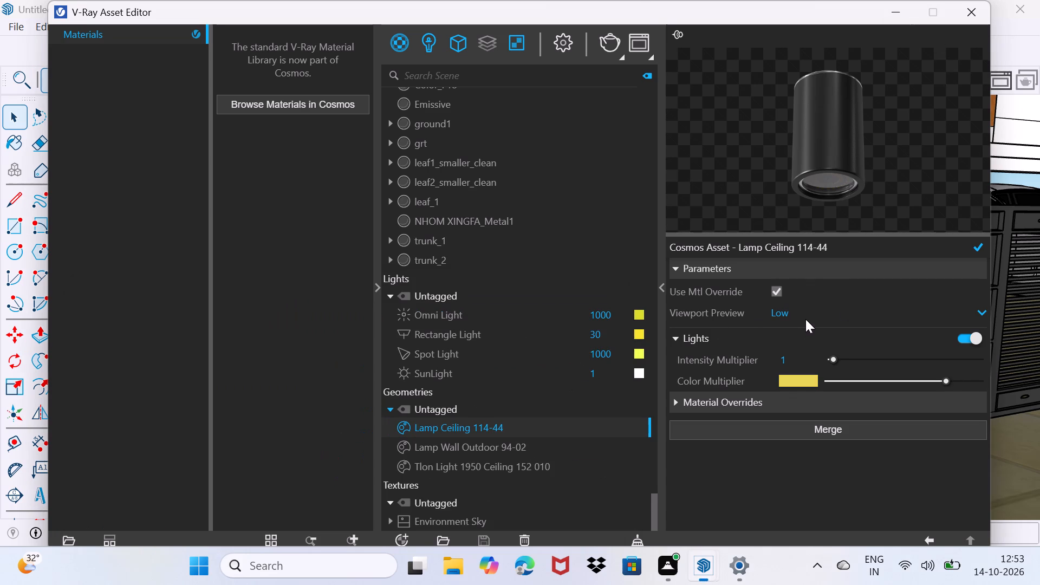
pyautogui.click(803, 315)
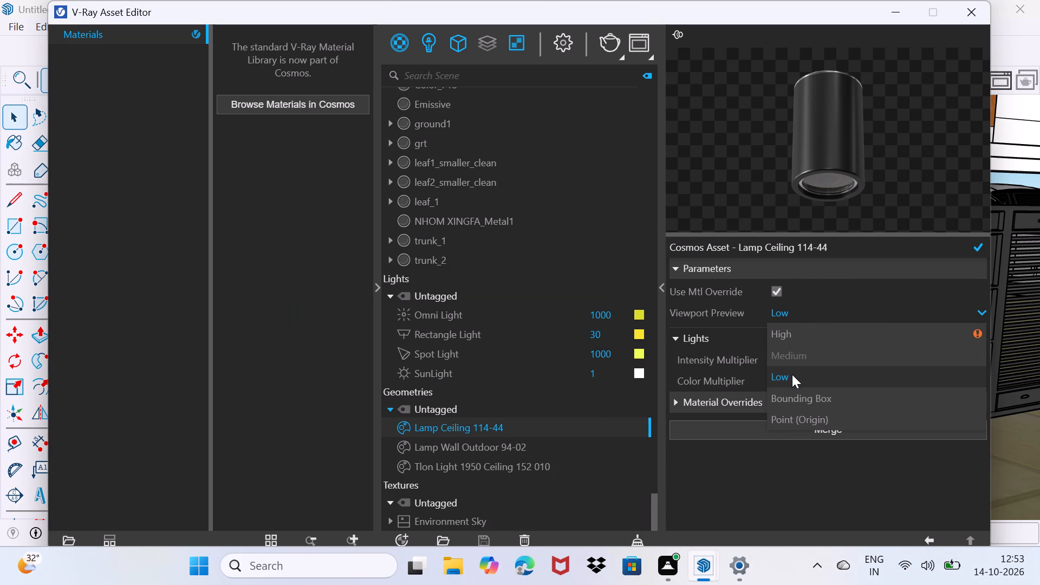
pyautogui.click(783, 333)
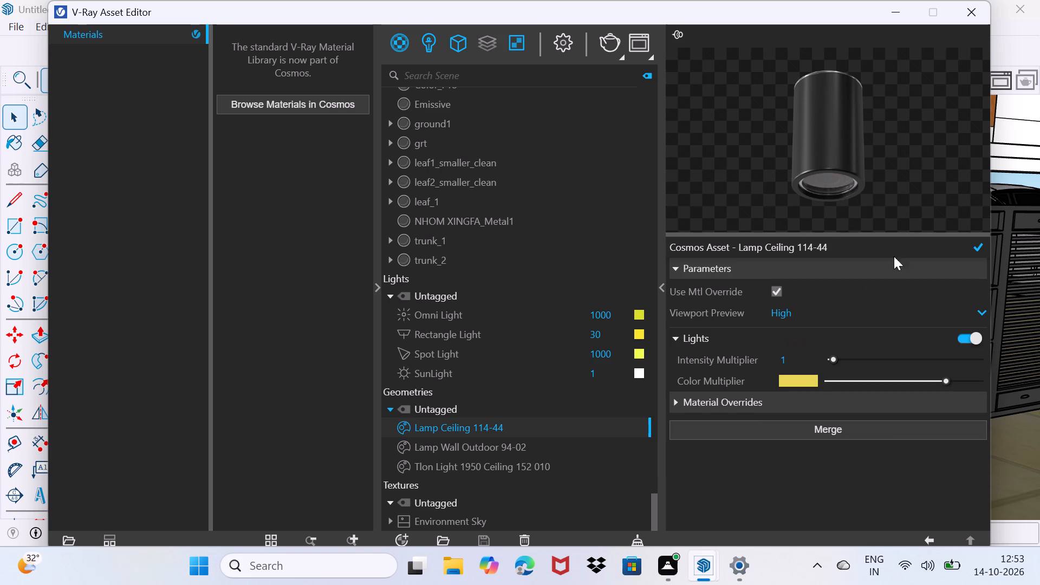
pyautogui.click(890, 14)
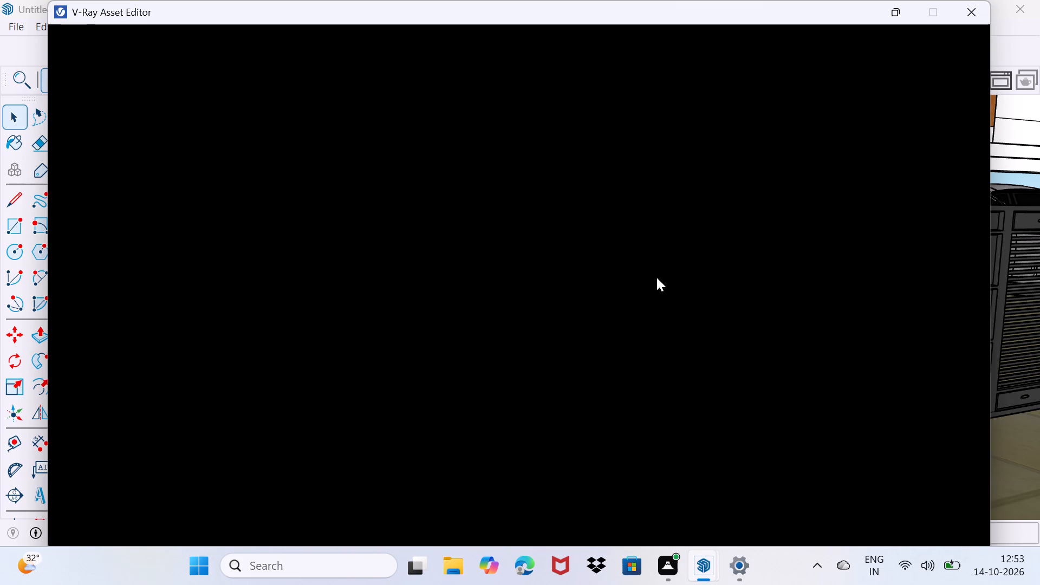
pyautogui.click(964, 15)
pyautogui.click(976, 14)
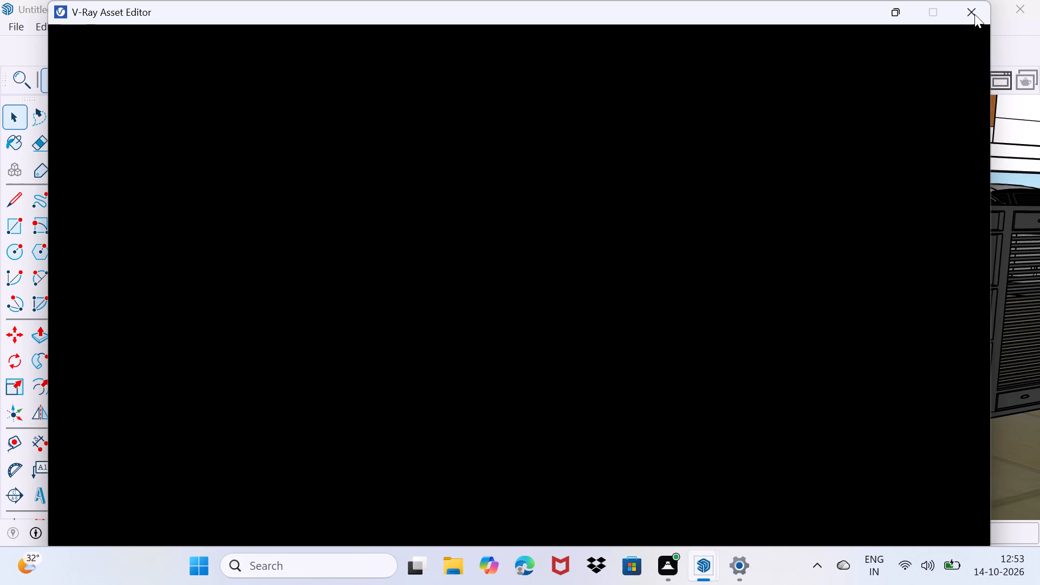
pyautogui.doubleClick(967, 6)
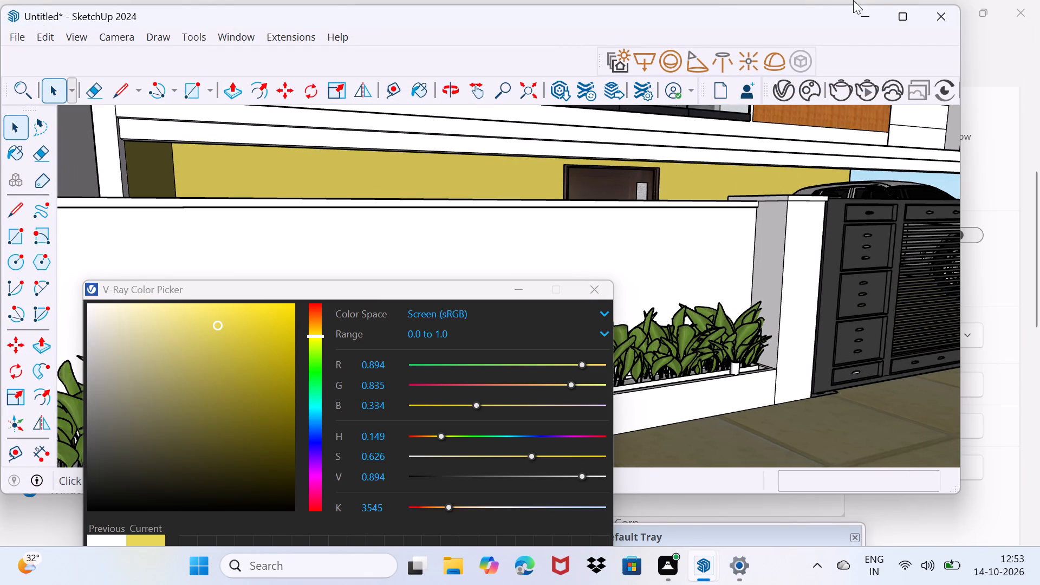
pyautogui.click(905, 13)
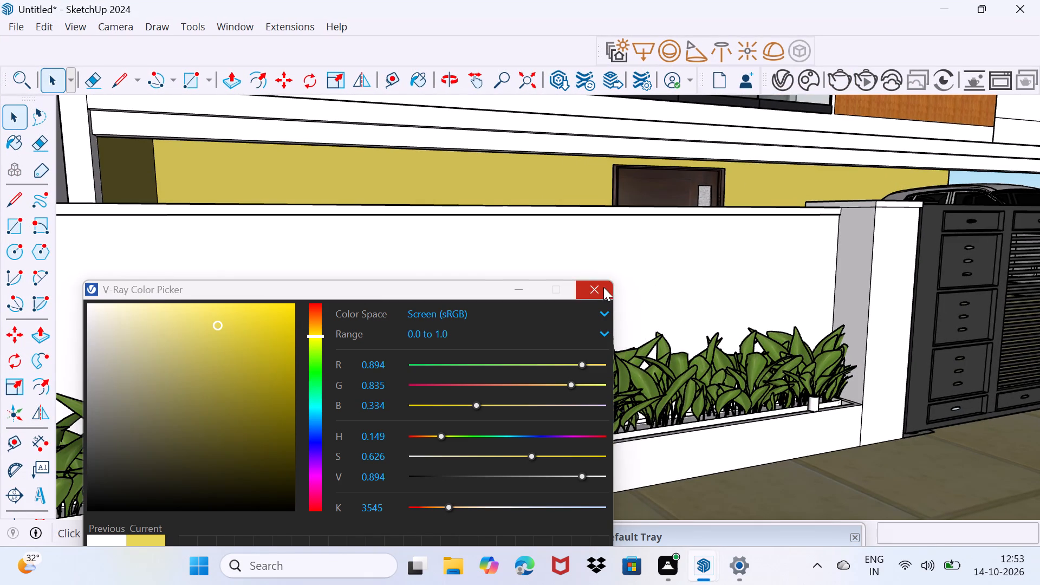
pyautogui.click(603, 287)
pyautogui.click(784, 76)
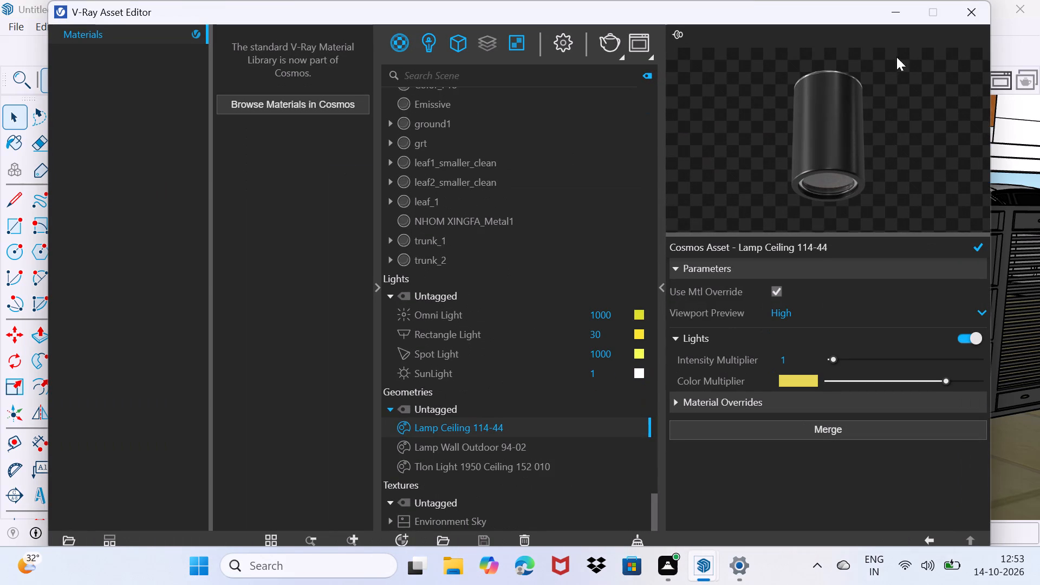
pyautogui.click(972, 19)
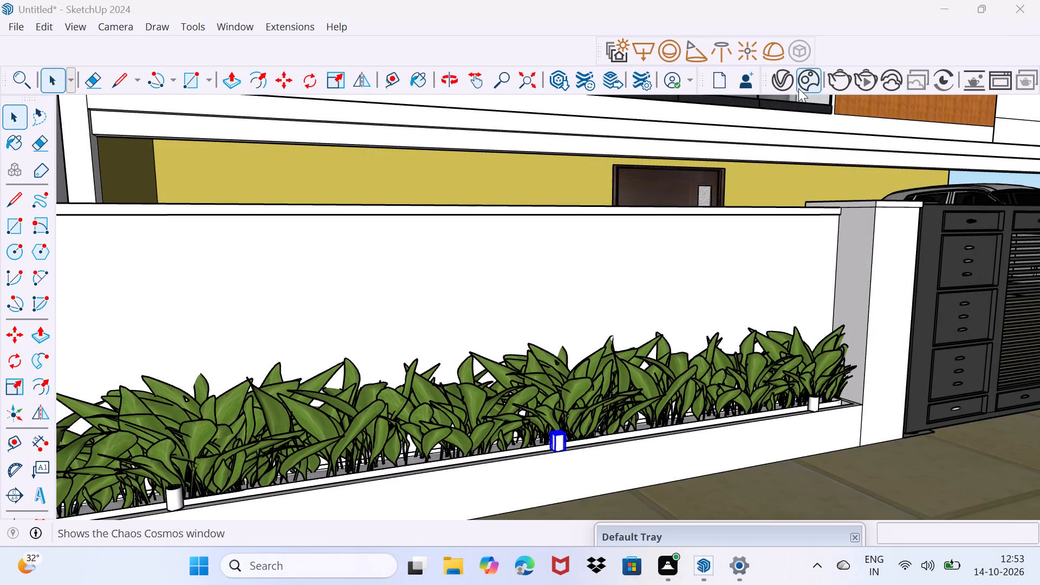
# Set the V-Ray render output aspect ratio to 4:3 - Picture.
pyautogui.click(791, 82)
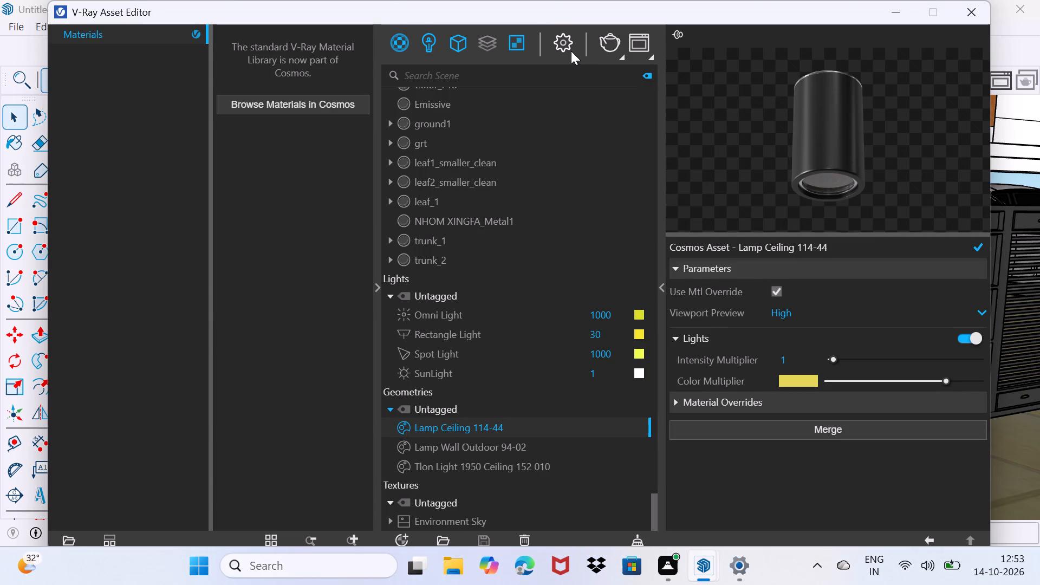
pyautogui.click(571, 51)
pyautogui.click(561, 218)
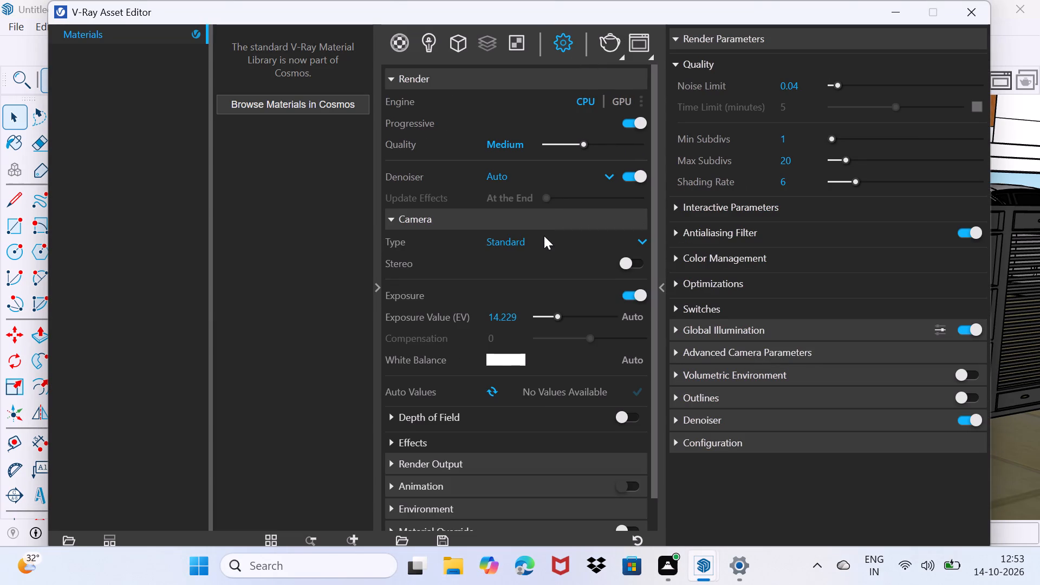
pyautogui.click(543, 226)
pyautogui.click(532, 242)
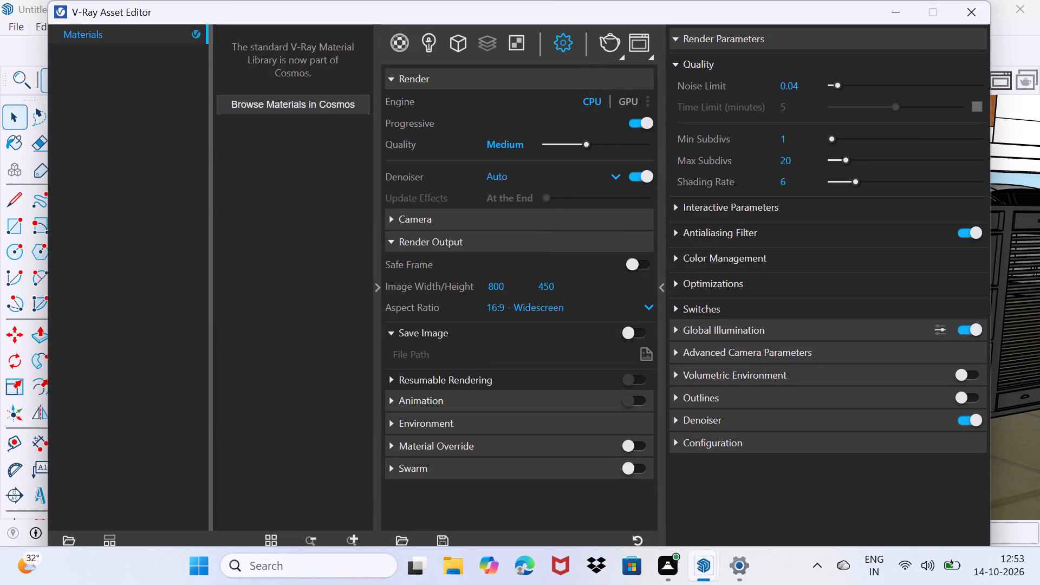
pyautogui.click(526, 311)
pyautogui.click(525, 379)
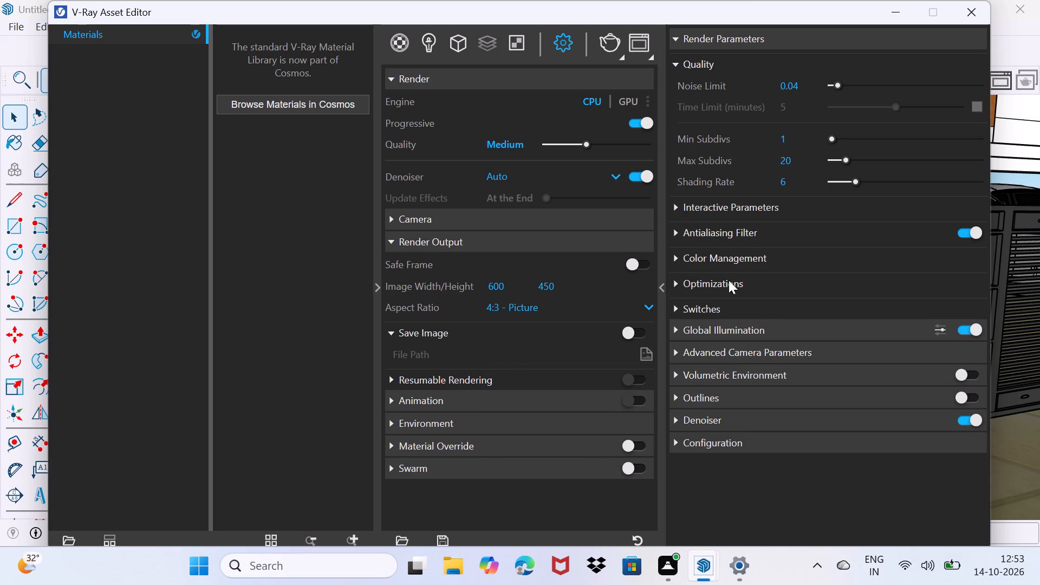
# Set the render quality noise limit to 0.06.
pyautogui.click(801, 88)
pyautogui.press('BackSpace')
pyautogui.press('6')
# Set the render optimizations' opacity depth to 70 and minimise the asset editor.
pyautogui.click(784, 275)
pyautogui.click(805, 346)
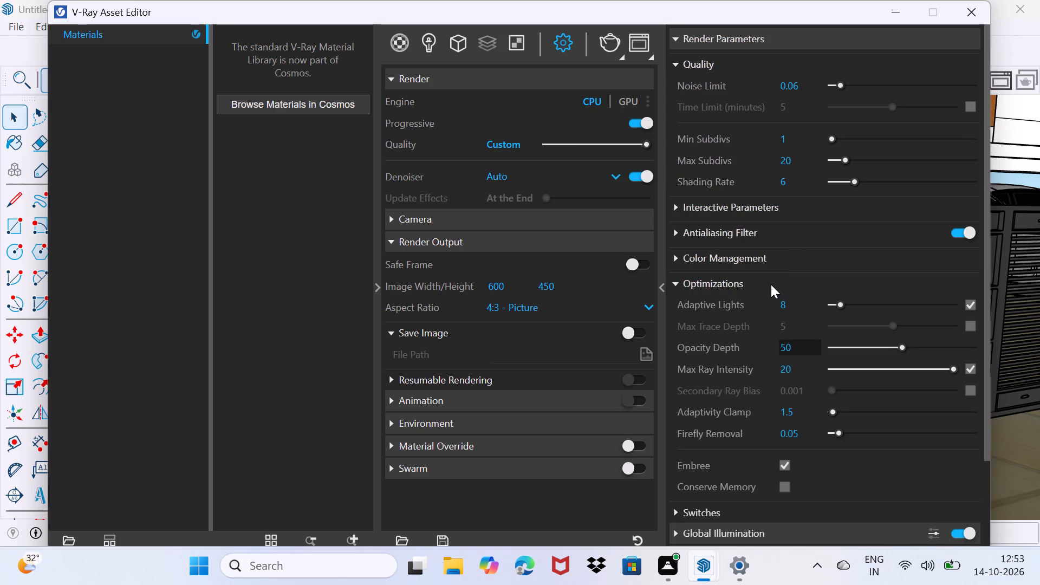
pyautogui.press('BackSpace')
pyautogui.press('BackSpace')
pyautogui.press('BackSpace')
pyautogui.press('BackSpace')
pyautogui.press('7')
pyautogui.press('0')
pyautogui.press('Return')
pyautogui.click(893, 11)
# Examine the house from the planter wall out to the whole facade, looking for a front corner view to render.
pyautogui.scroll(-3, 621, 240)
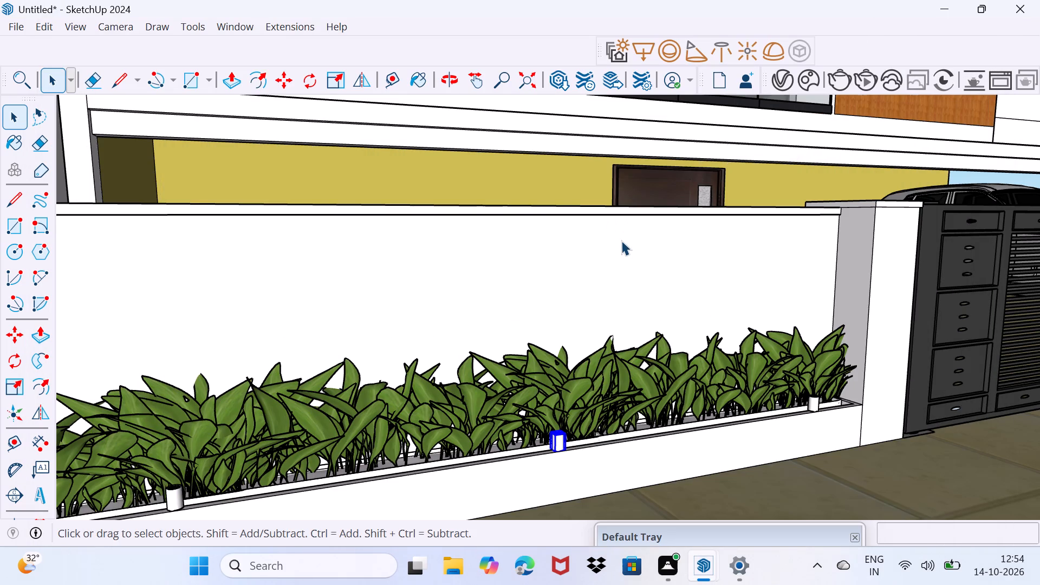
pyautogui.scroll(-12, 621, 239)
pyautogui.moveTo(626, 236); pyautogui.dragTo(566, 259, button='middle')
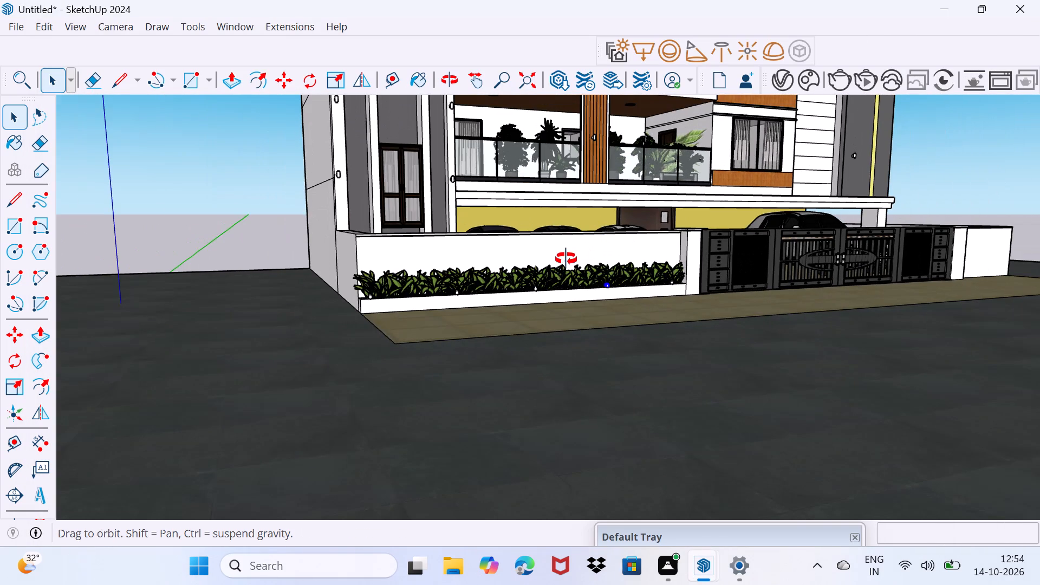
pyautogui.moveTo(566, 259); pyautogui.dragTo(424, 389, button='middle')
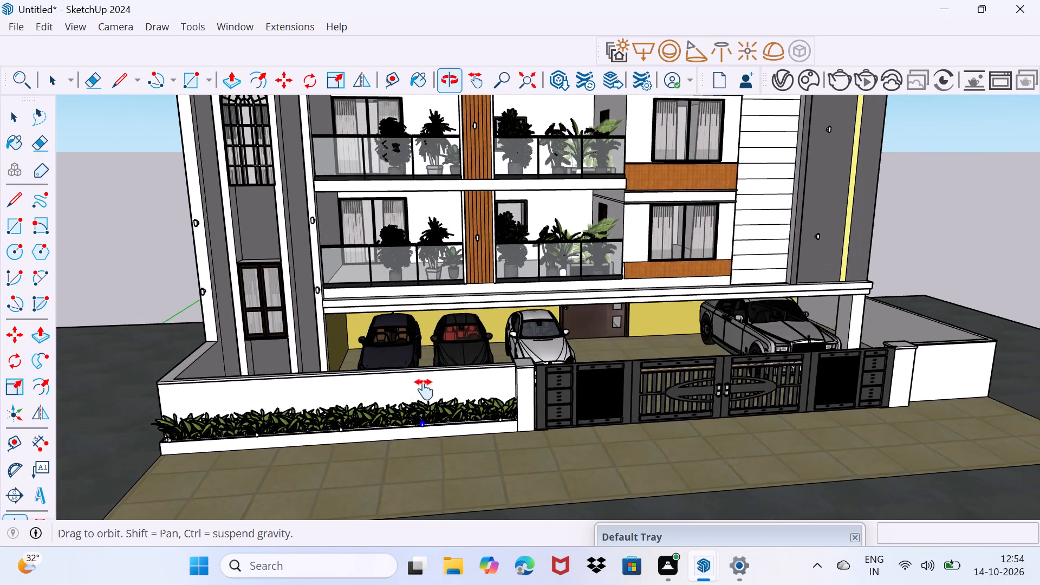
pyautogui.moveTo(424, 389); pyautogui.dragTo(508, 413, button='middle')
pyautogui.moveTo(458, 437); pyautogui.dragTo(510, 378, button='middle')
pyautogui.keyDown('shift'); pyautogui.scroll(-1, 527, 289); pyautogui.keyUp('shift')
pyautogui.keyDown('shift'); pyautogui.moveTo(527, 289); pyautogui.dragTo(505, 355, button='middle'); pyautogui.keyUp('shift')
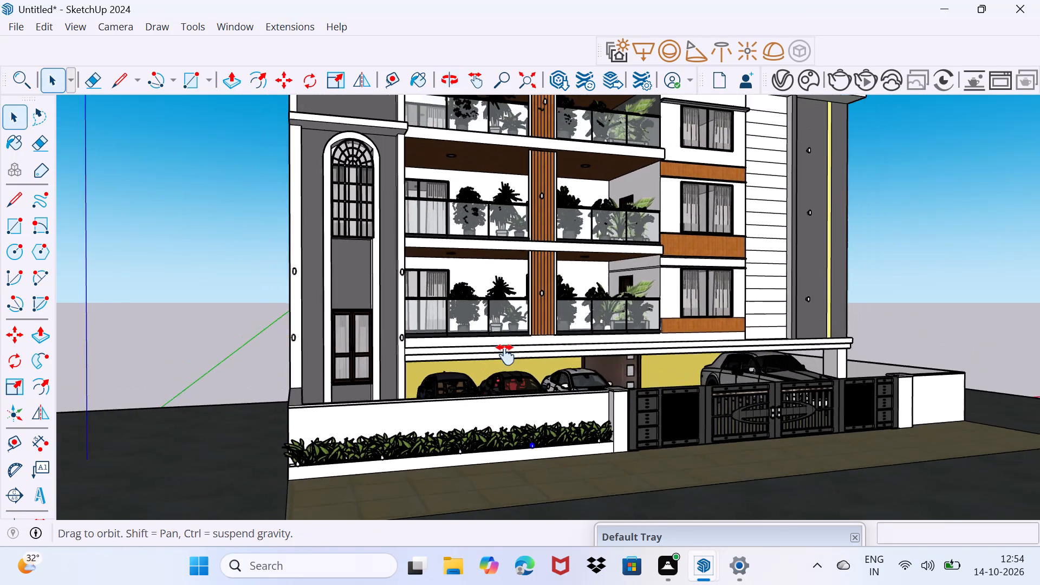
pyautogui.keyDown('shift'); pyautogui.moveTo(505, 355); pyautogui.dragTo(530, 344, button='middle'); pyautogui.keyUp('shift')
pyautogui.keyDown('shift'); pyautogui.moveTo(529, 307); pyautogui.dragTo(521, 337, button='middle'); pyautogui.keyUp('shift')
pyautogui.press('space')
pyautogui.moveTo(516, 364); pyautogui.dragTo(544, 329)
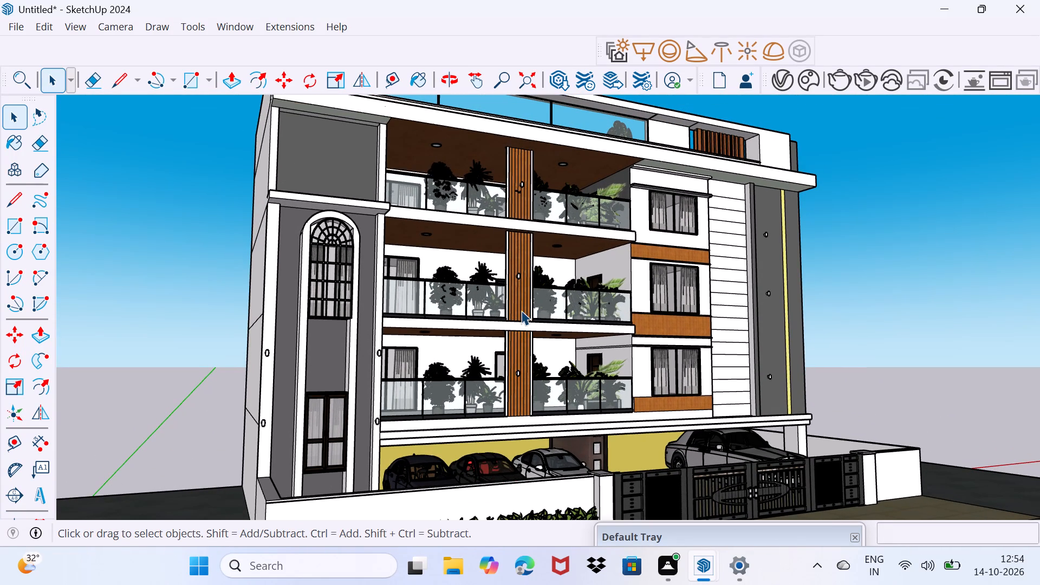
pyautogui.keyDown('shift'); pyautogui.moveTo(521, 309); pyautogui.dragTo(538, 320, button='middle'); pyautogui.keyUp('shift')
pyautogui.keyDown('shift'); pyautogui.scroll(-3, 538, 320); pyautogui.keyUp('shift')
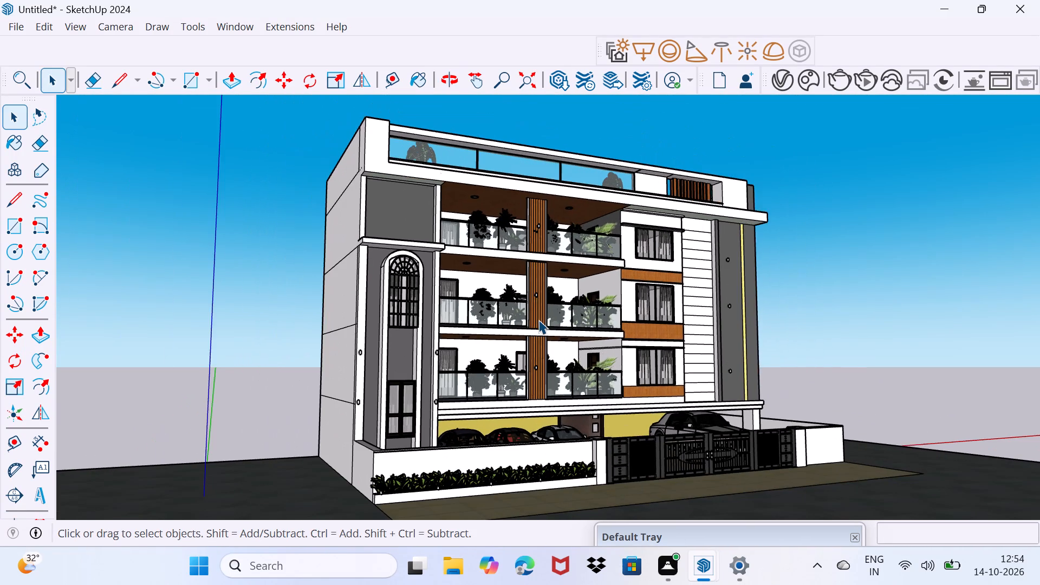
pyautogui.moveTo(538, 320); pyautogui.dragTo(509, 333, button='middle')
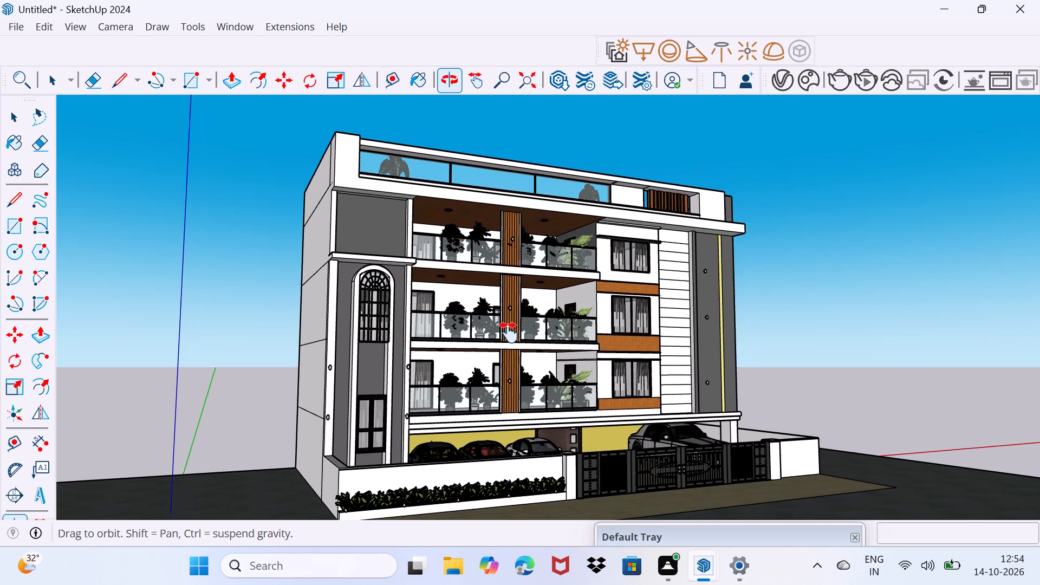
pyautogui.moveTo(509, 333); pyautogui.dragTo(501, 331, button='middle')
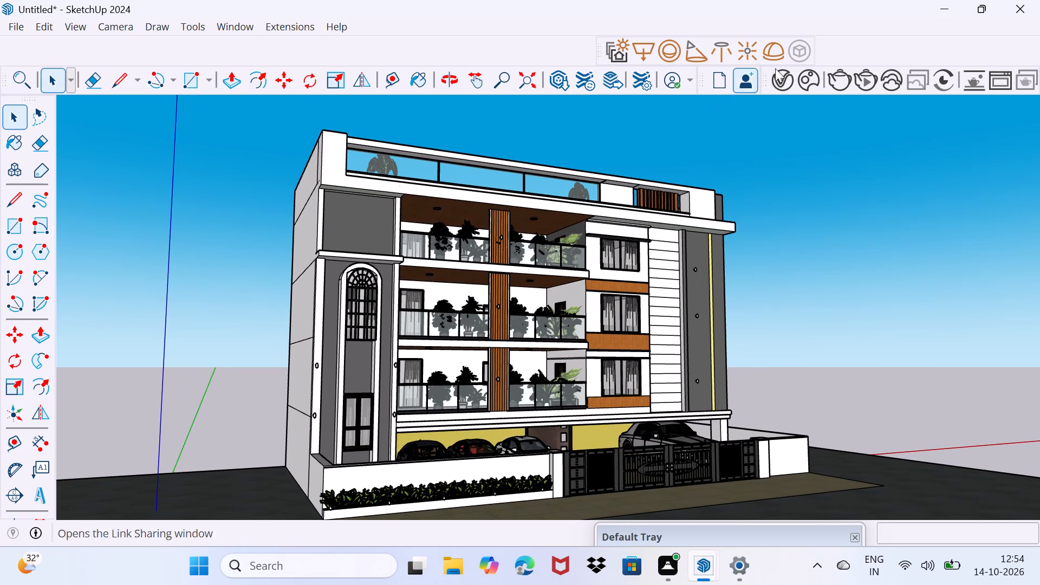
# Turn on the safe frame in the V-Ray render output settings and minimise the asset editor.
pyautogui.click(778, 80)
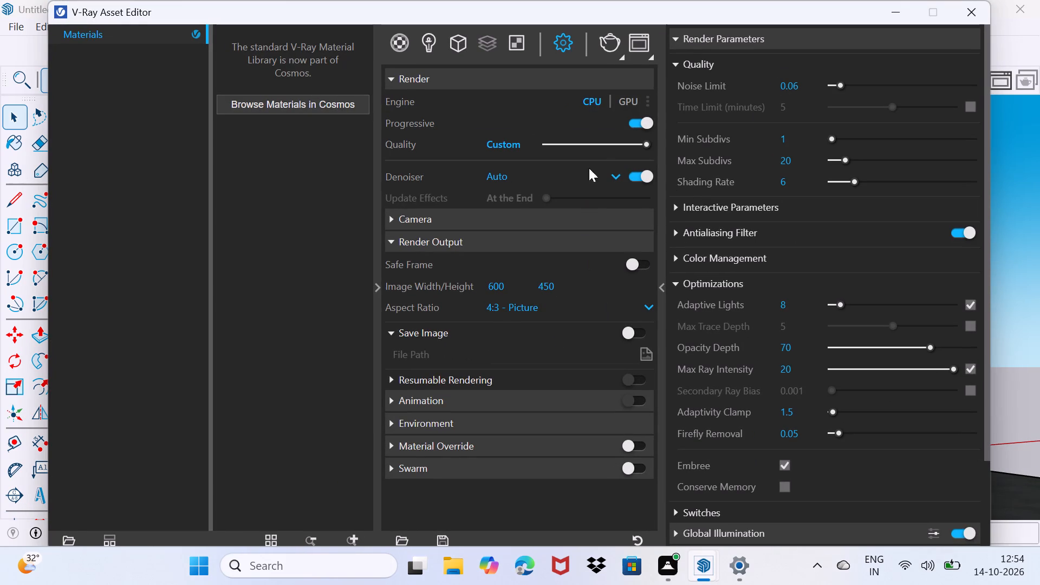
pyautogui.click(635, 264)
pyautogui.click(898, 14)
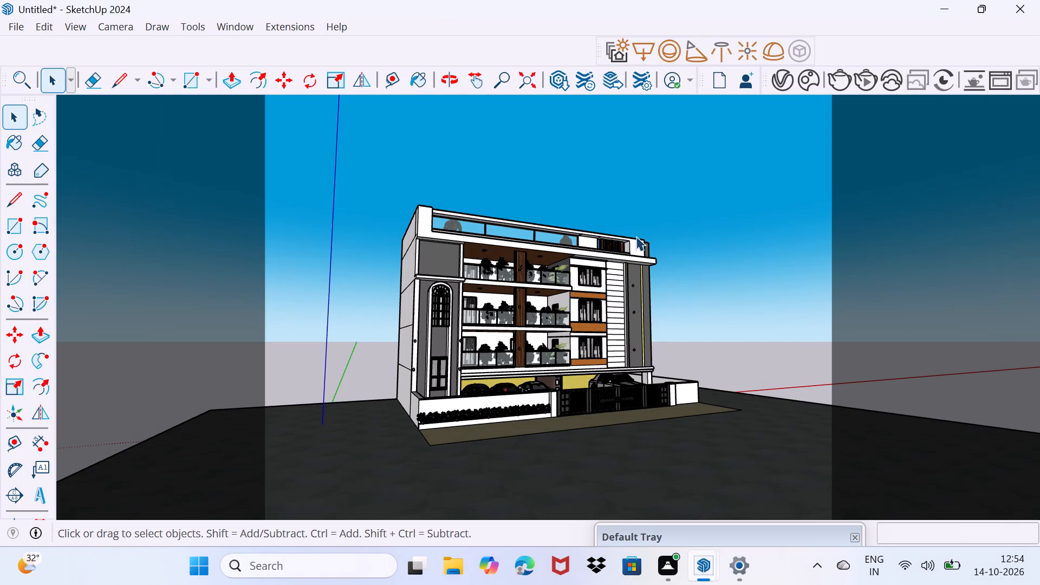
# Fill the safe frame with the front corner view of the house and start a non-interactive V-Ray render.
pyautogui.scroll(2, 520, 338)
pyautogui.moveTo(531, 308); pyautogui.dragTo(510, 338, button='middle')
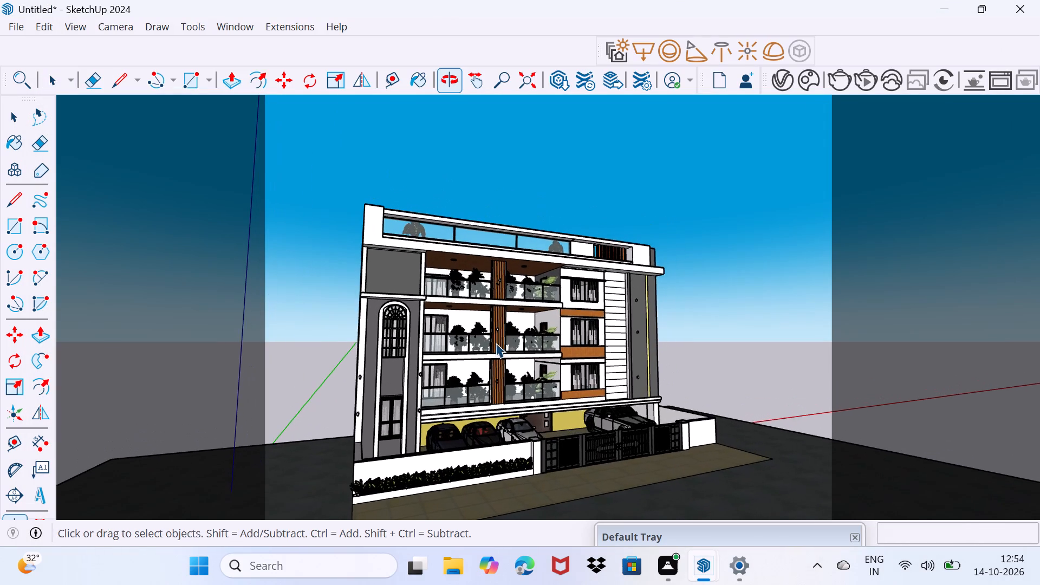
pyautogui.scroll(2, 466, 379)
pyautogui.moveTo(467, 363); pyautogui.dragTo(495, 354, button='middle')
pyautogui.scroll(1, 483, 381)
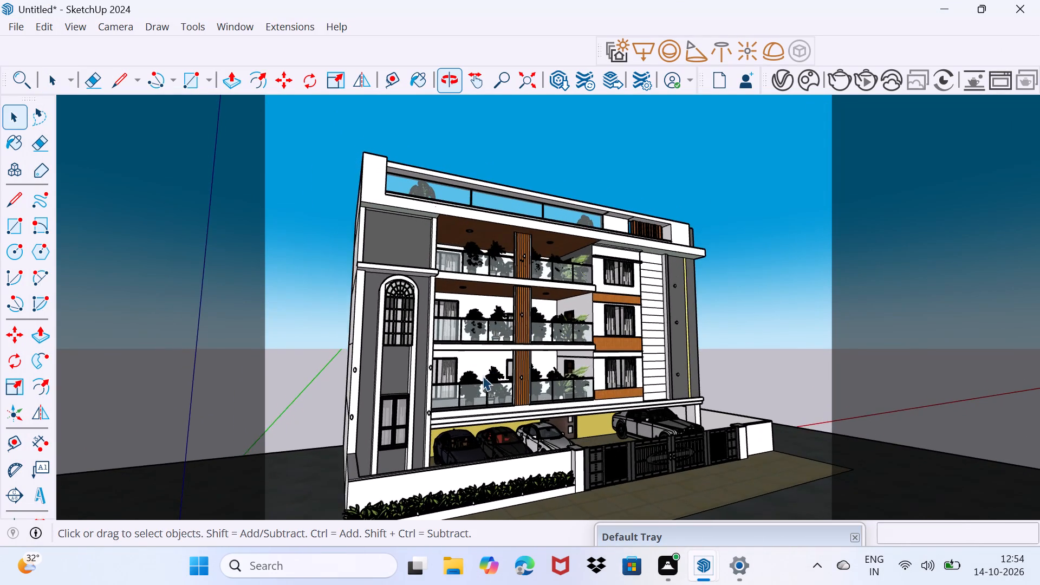
pyautogui.moveTo(486, 369); pyautogui.dragTo(491, 358, button='middle')
pyautogui.scroll(1, 486, 369)
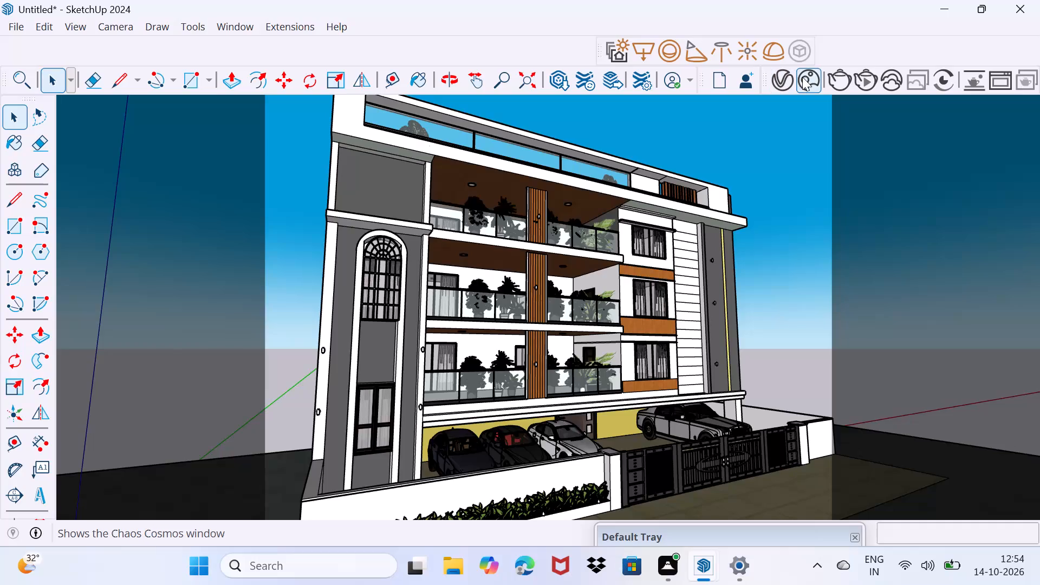
pyautogui.click(834, 74)
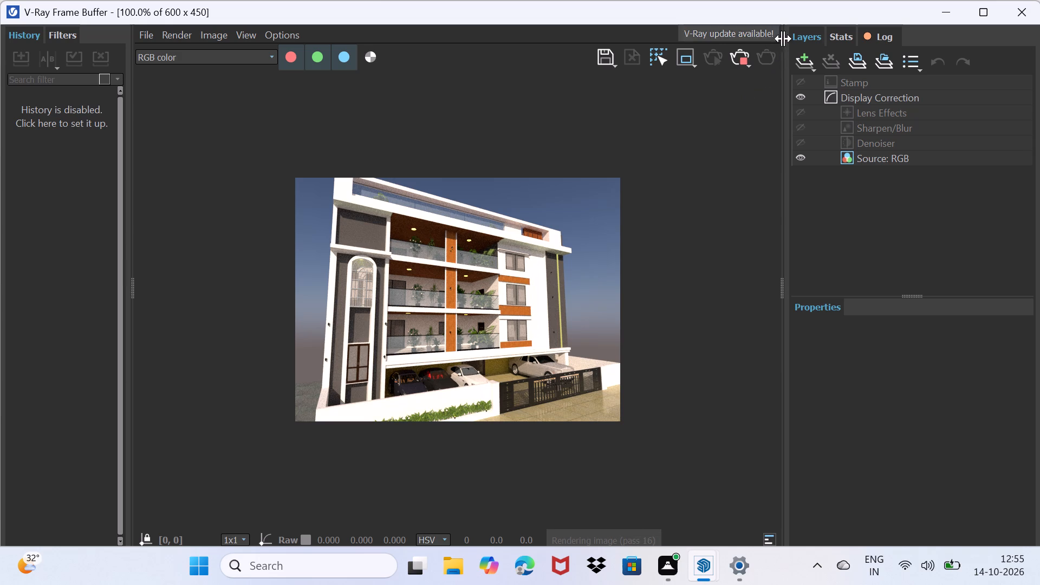
# Add an Exposure correction layer to the render with exposure -3.239 and contrast 0.019, and minimise the frame buffer.
pyautogui.moveTo(808, 62); pyautogui.dragTo(814, 61)
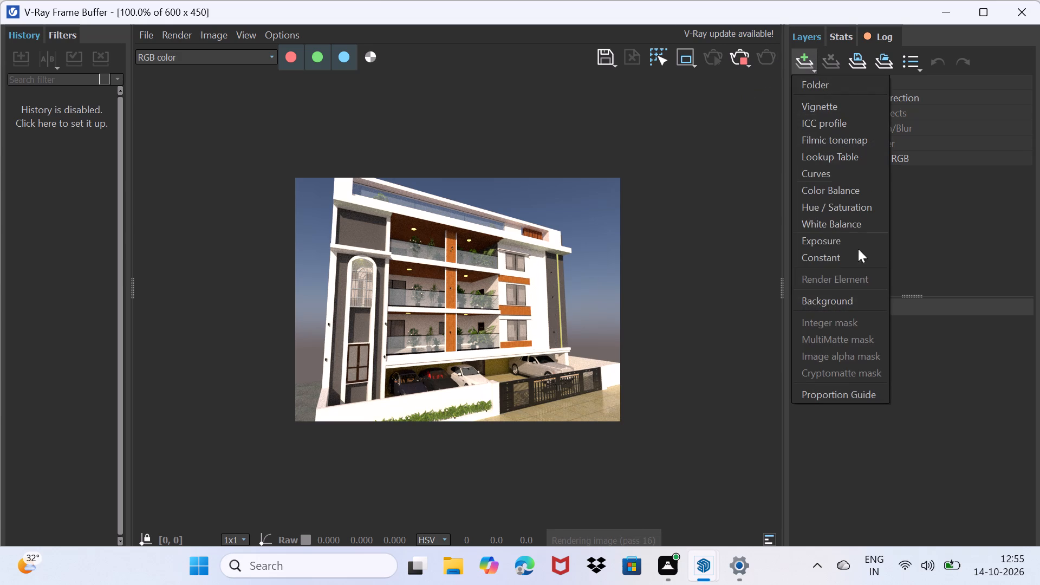
pyautogui.click(837, 247)
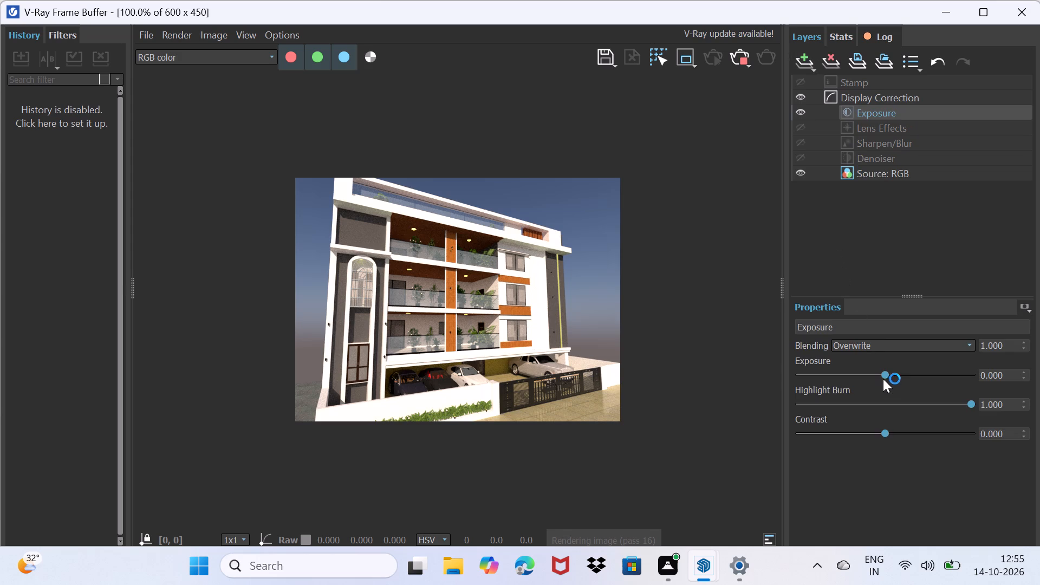
pyautogui.moveTo(882, 377); pyautogui.dragTo(860, 379)
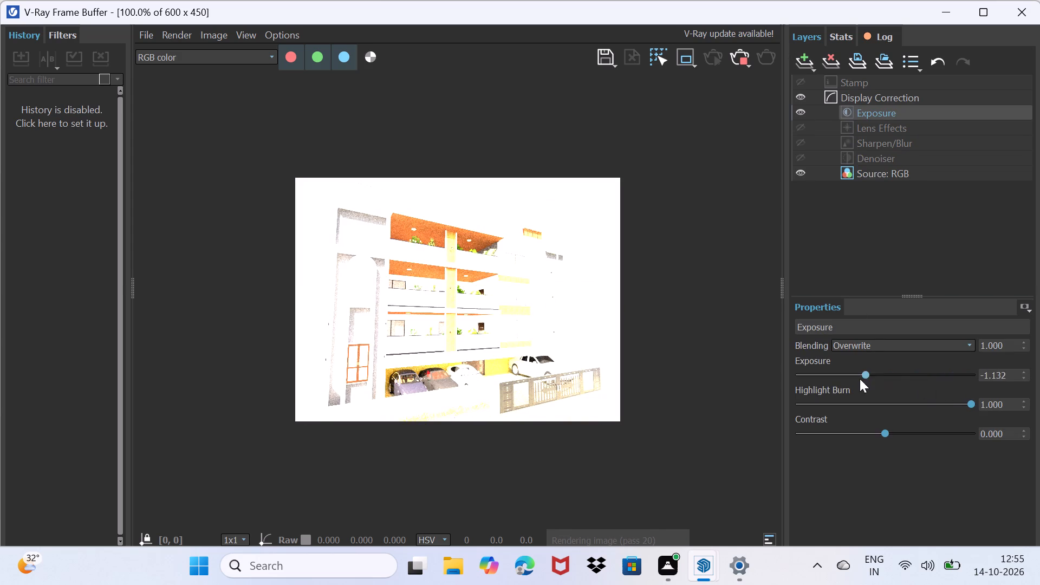
pyautogui.moveTo(860, 379); pyautogui.dragTo(829, 379)
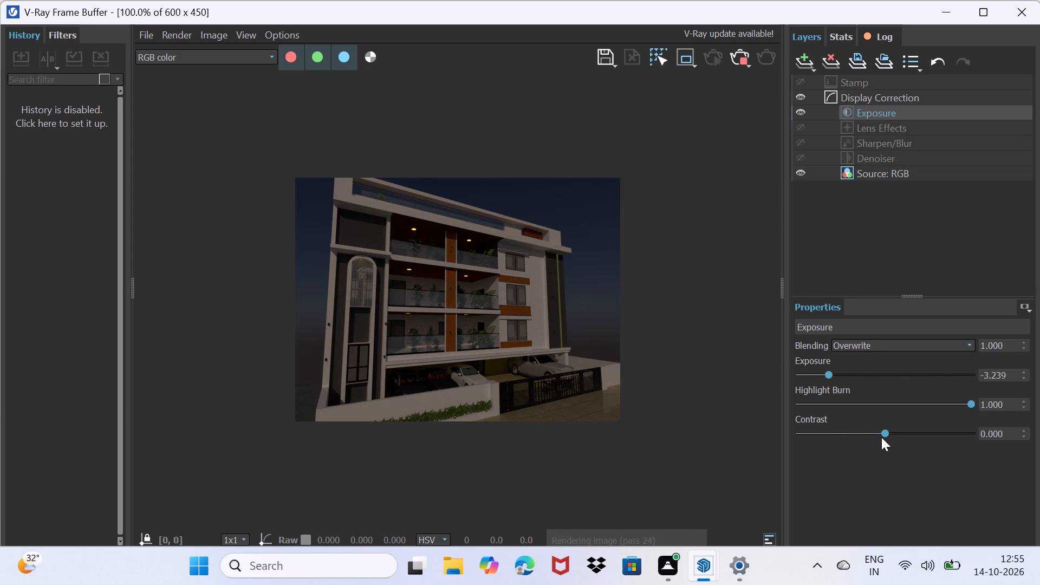
pyautogui.click(883, 435)
pyautogui.click(941, 6)
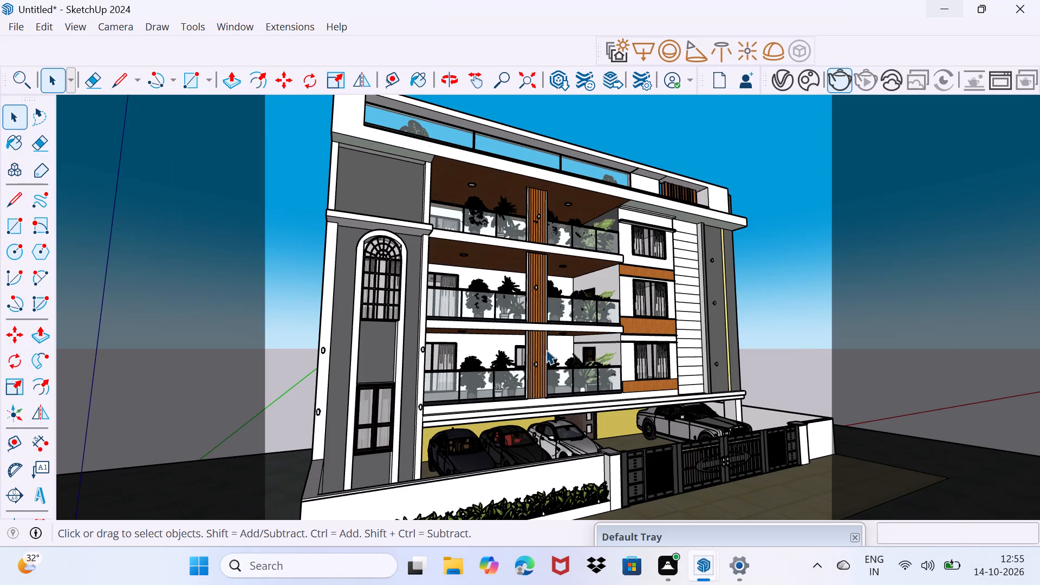
# Raise the light intensity multiplier of the planter's Lamp Ceiling 114-44, minimise the asset editor and deselect the lamp.
pyautogui.keyDown('shift'); pyautogui.moveTo(527, 421); pyautogui.dragTo(537, 281, button='middle'); pyautogui.keyUp('shift')
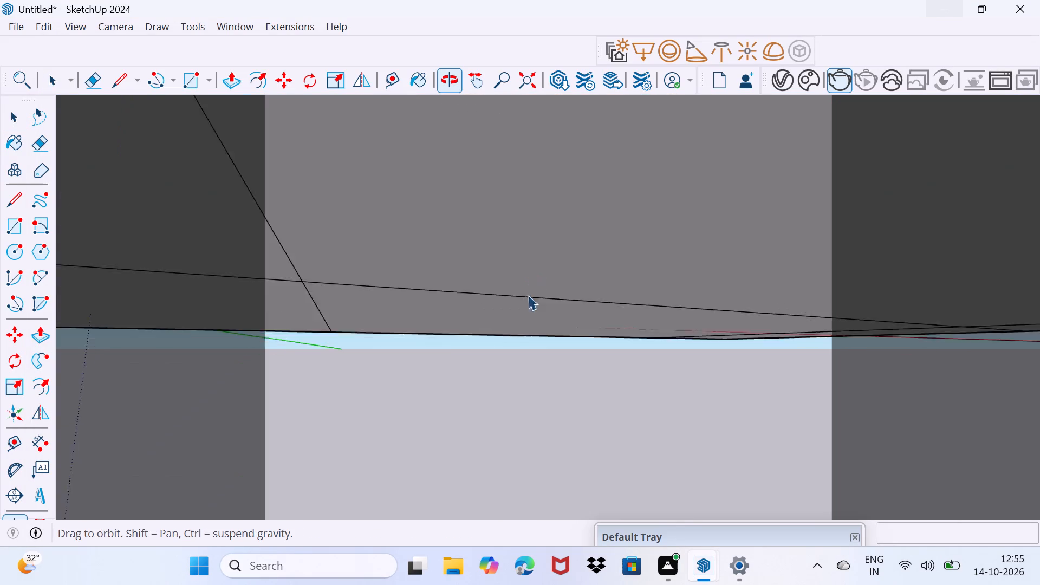
pyautogui.click(520, 75)
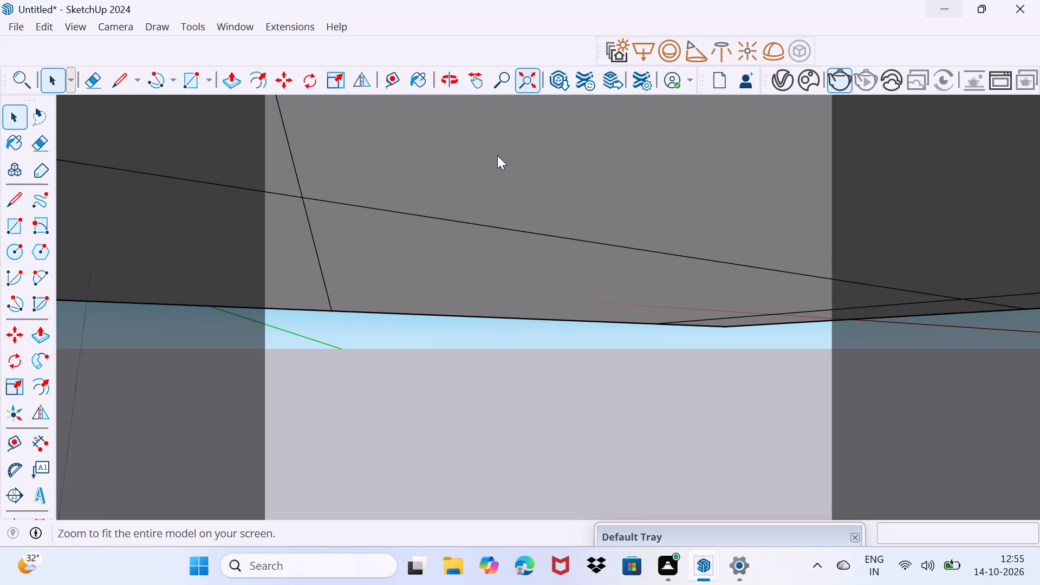
pyautogui.click(530, 81)
pyautogui.scroll(12, 531, 307)
pyautogui.moveTo(541, 300); pyautogui.dragTo(530, 342, button='middle')
pyautogui.scroll(3, 523, 374)
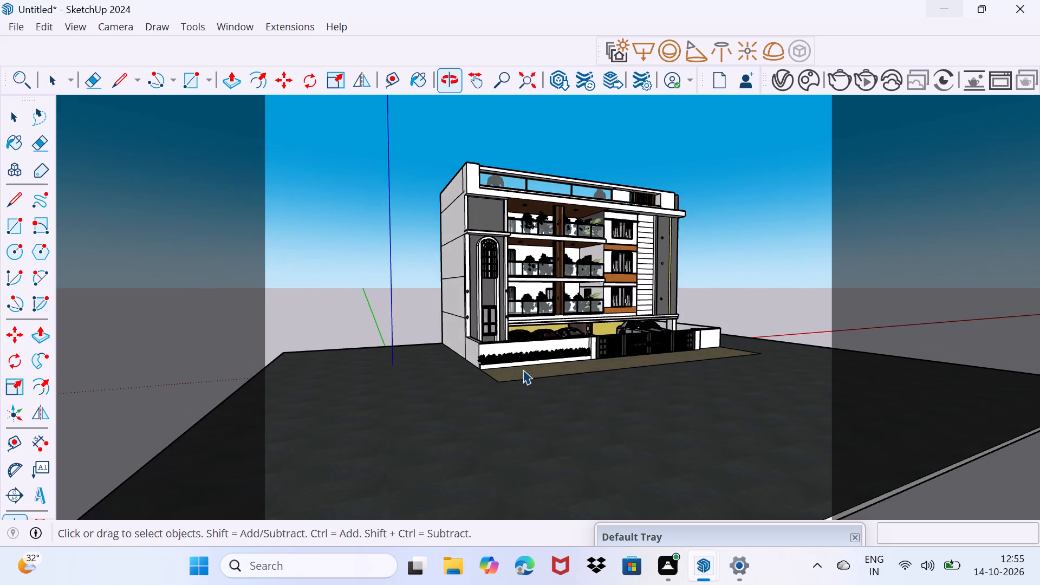
pyautogui.scroll(17, 523, 369)
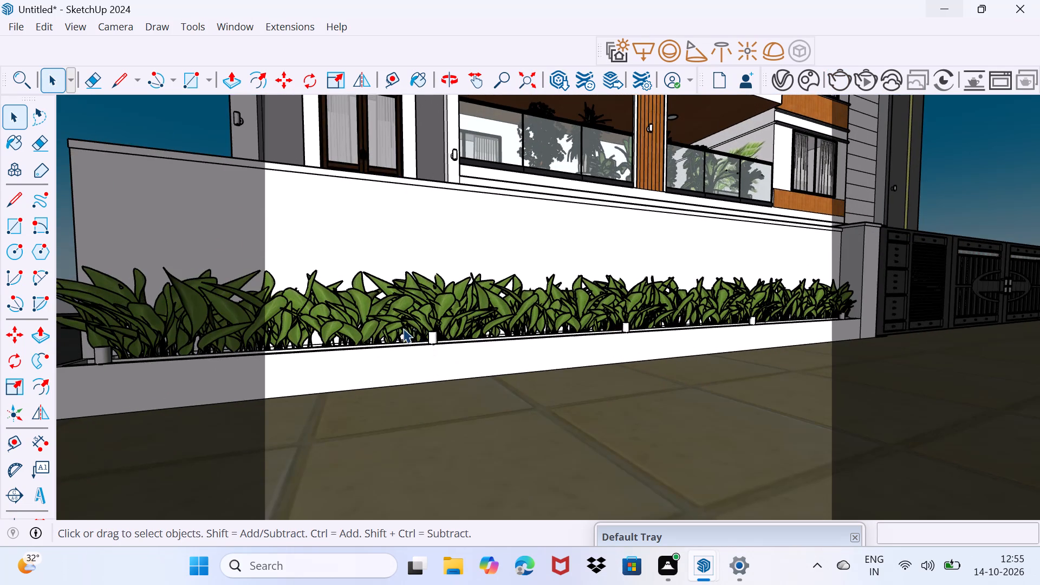
pyautogui.scroll(4, 413, 328)
pyautogui.click(445, 343)
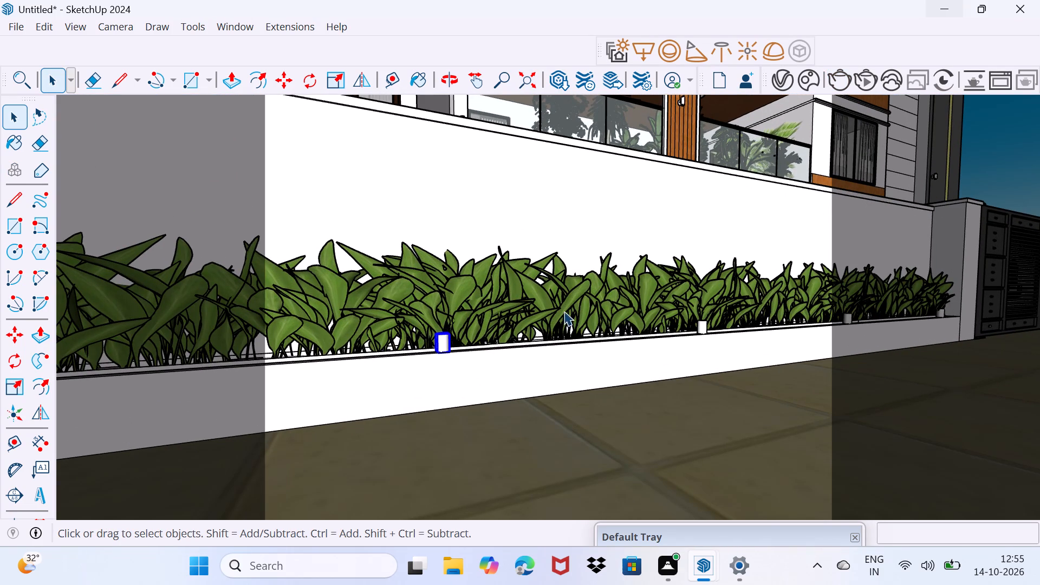
pyautogui.click(782, 80)
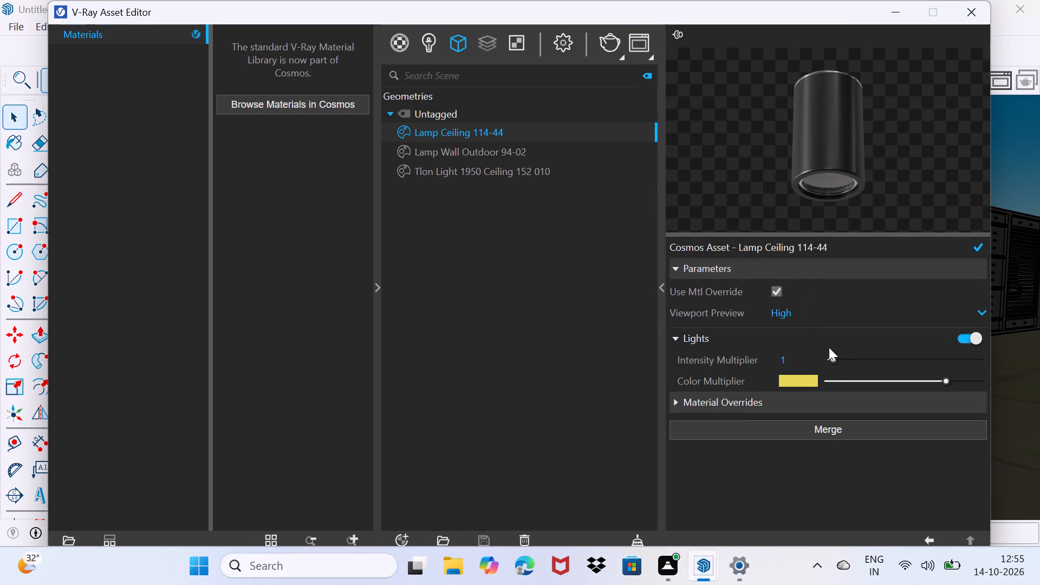
pyautogui.moveTo(834, 357); pyautogui.dragTo(909, 354)
pyautogui.click(894, 8)
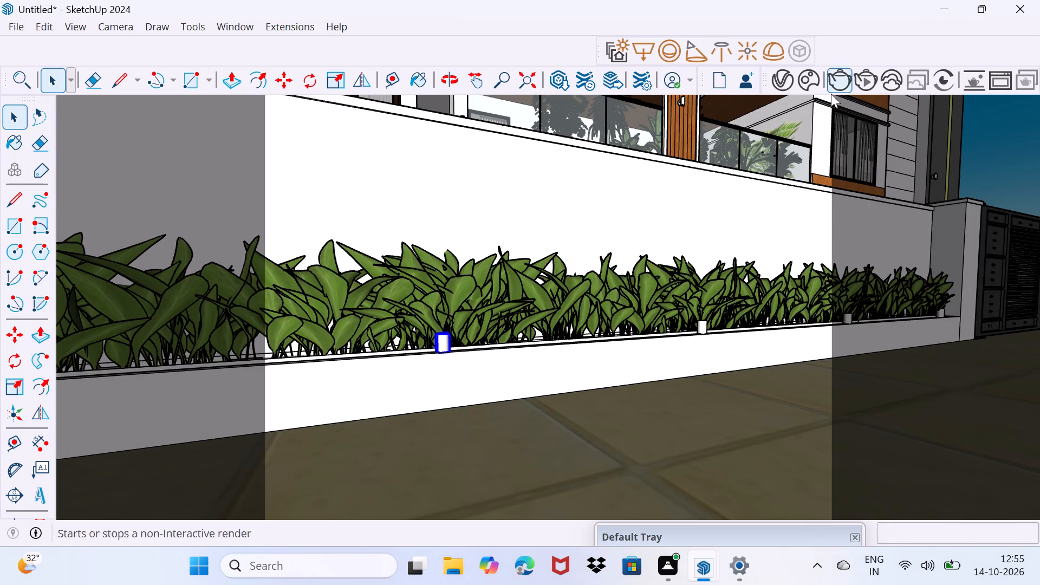
pyautogui.moveTo(536, 278); pyautogui.dragTo(557, 240)
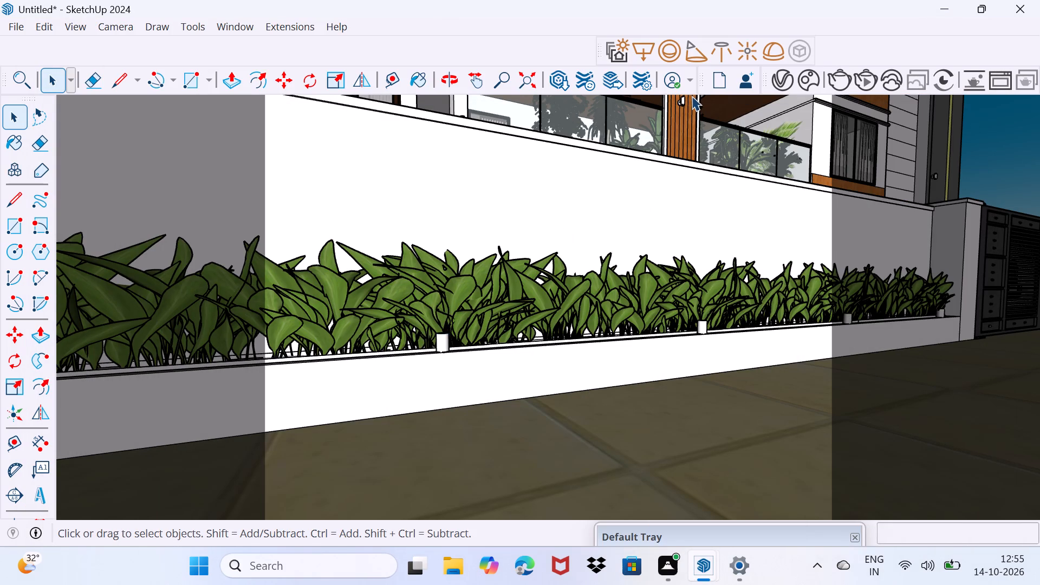
# Raise the light intensity multiplier of the Lamp Wall Outdoor 94-02 on the wooden panel to about 48.8 and minimise the asset editor.
pyautogui.click(683, 101)
pyautogui.click(791, 87)
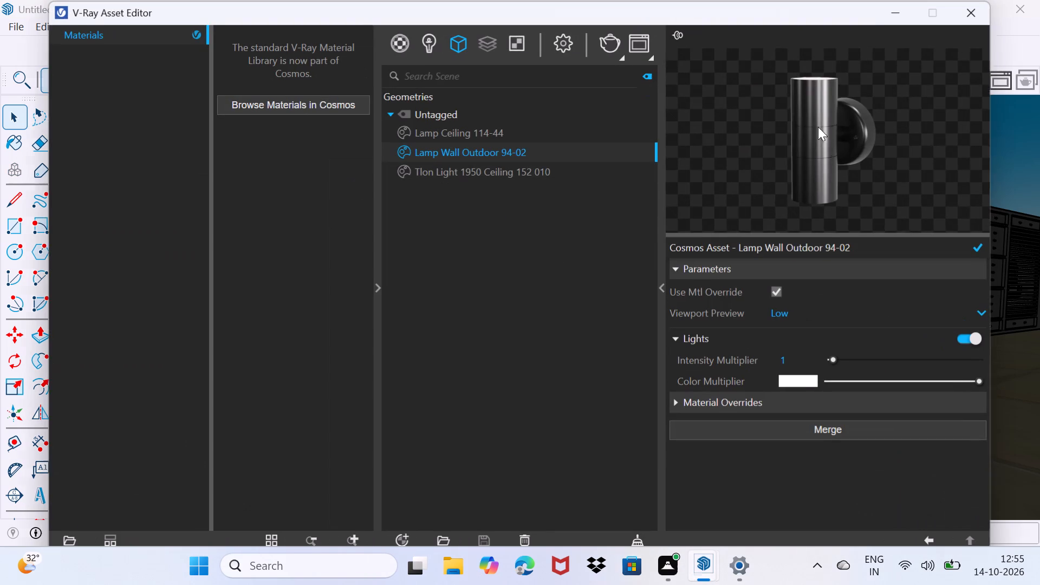
pyautogui.moveTo(833, 358); pyautogui.dragTo(904, 353)
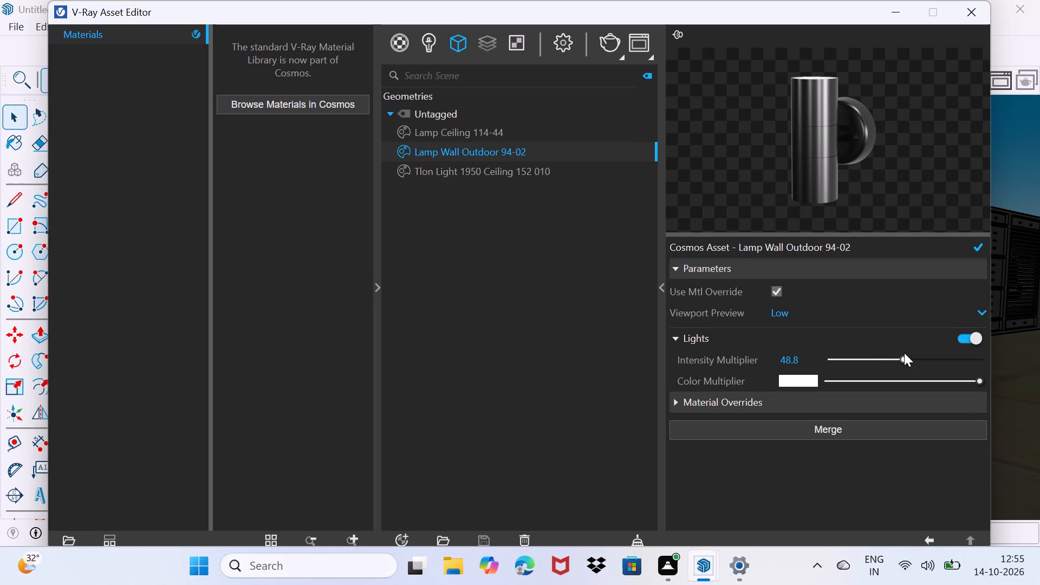
pyautogui.moveTo(904, 353); pyautogui.dragTo(905, 353)
pyautogui.click(890, 15)
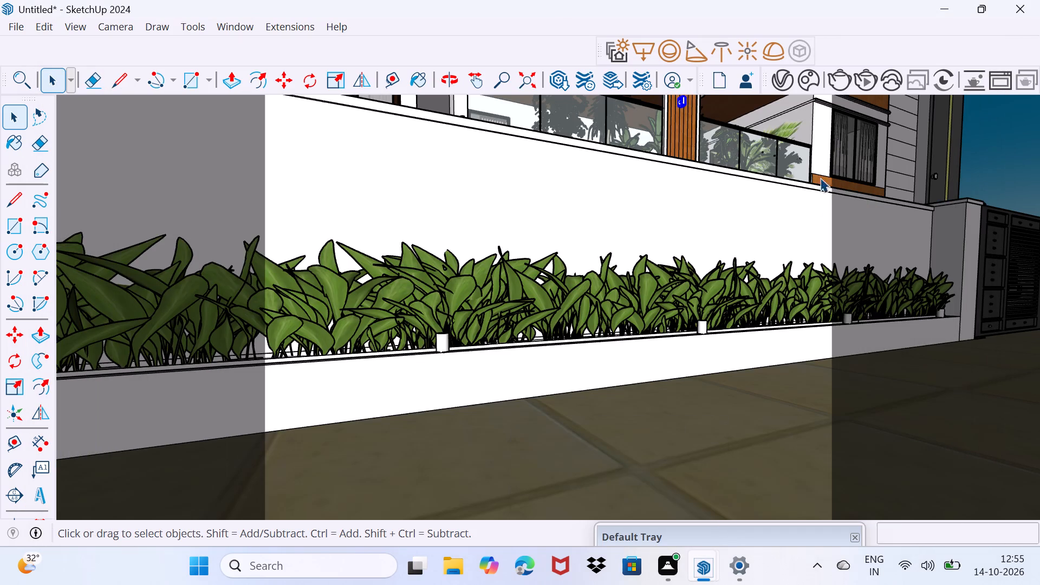
# Set the light intensity multiplier of the balcony ceiling's Tlon Light 1950 Ceiling 152 010 to 34.5 and minimise the asset editor.
pyautogui.scroll(-3, 616, 147)
pyautogui.moveTo(616, 176); pyautogui.dragTo(658, 143)
pyautogui.moveTo(654, 133); pyautogui.dragTo(590, 219, button='middle')
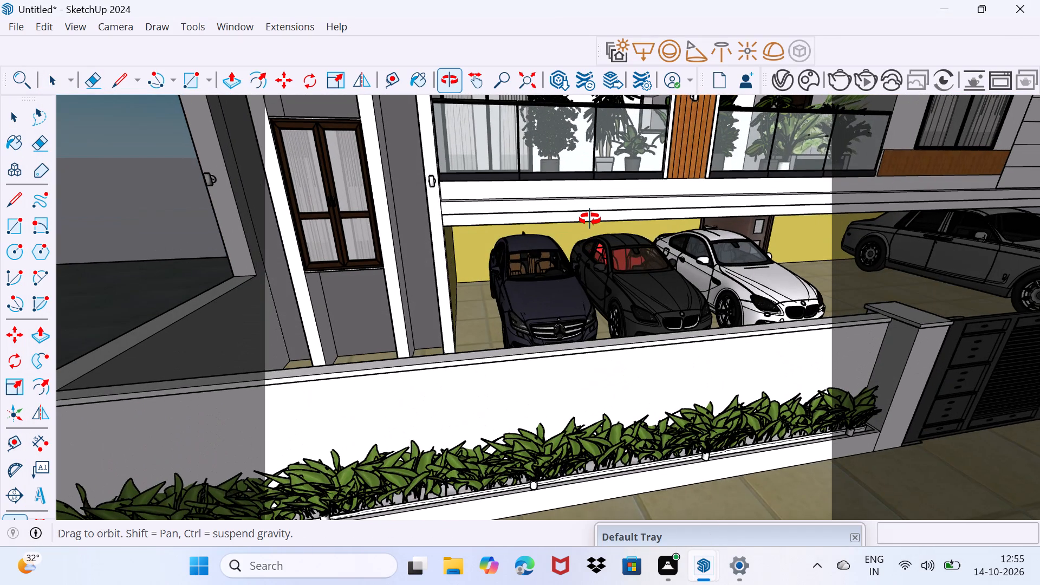
pyautogui.moveTo(590, 219); pyautogui.dragTo(467, 483, button='middle')
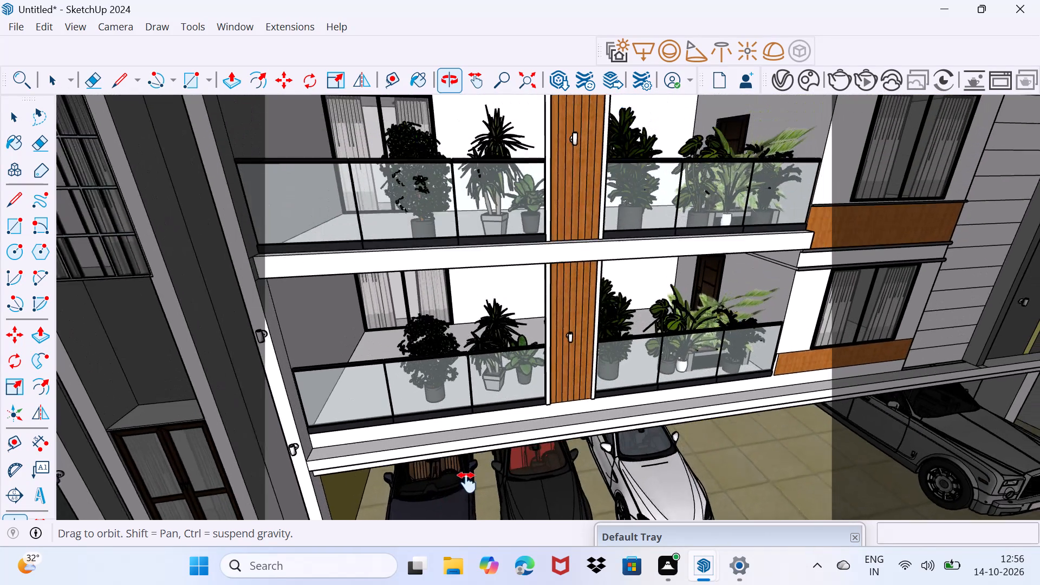
pyautogui.moveTo(467, 483); pyautogui.dragTo(466, 484, button='middle')
pyautogui.keyDown('shift'); pyautogui.moveTo(453, 214); pyautogui.dragTo(477, 328, button='middle'); pyautogui.keyUp('shift')
pyautogui.moveTo(446, 281); pyautogui.dragTo(457, 238, button='middle')
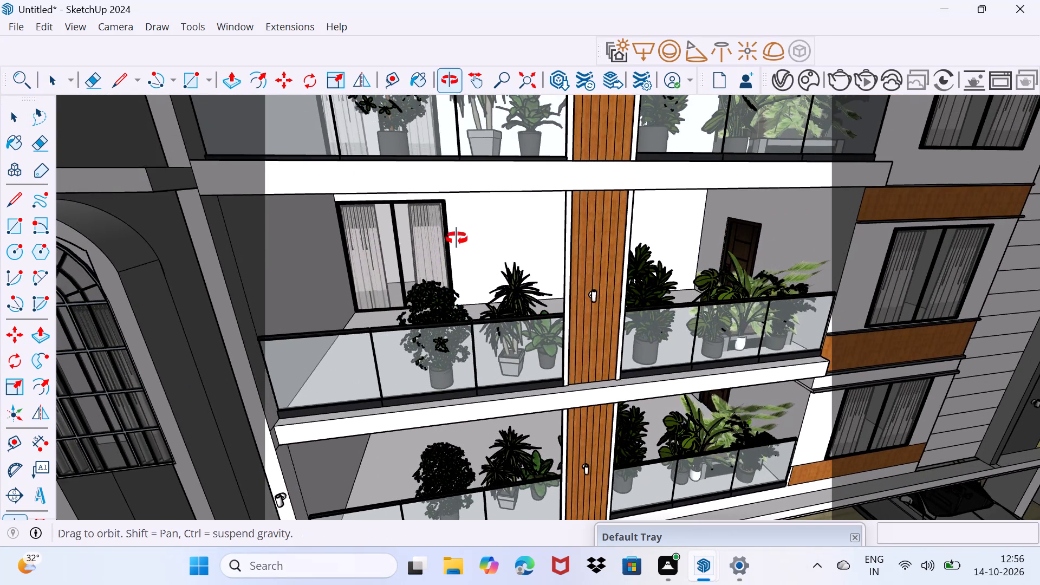
pyautogui.moveTo(457, 238); pyautogui.dragTo(469, 207, button='middle')
pyautogui.click(424, 168)
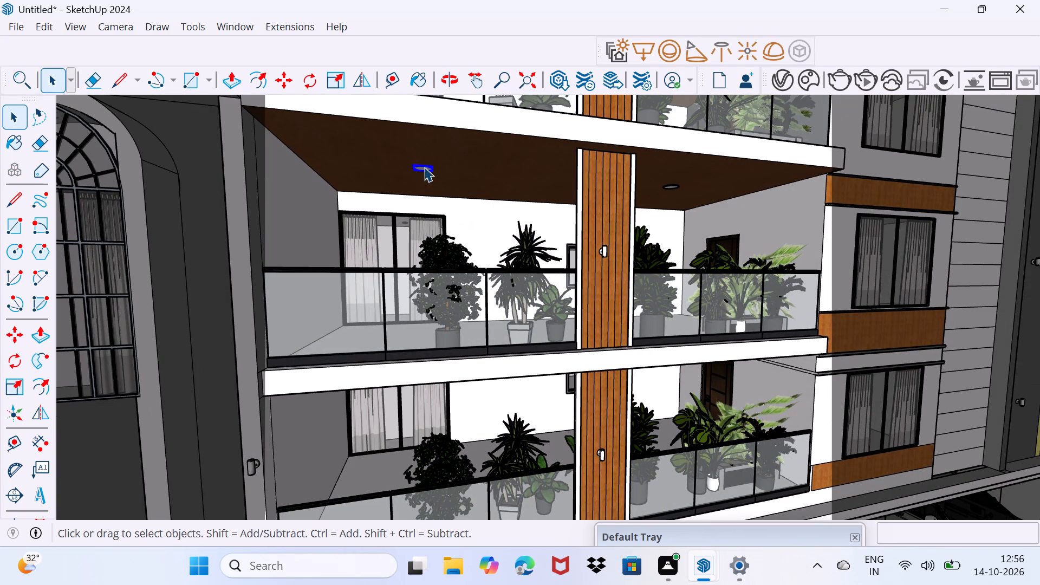
pyautogui.click(784, 83)
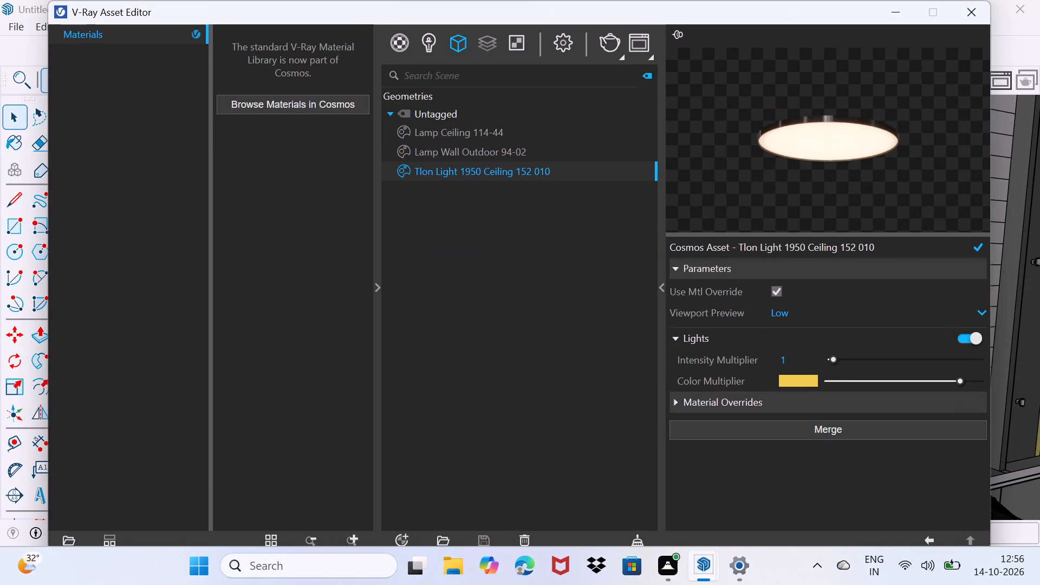
pyautogui.moveTo(834, 361); pyautogui.dragTo(876, 365)
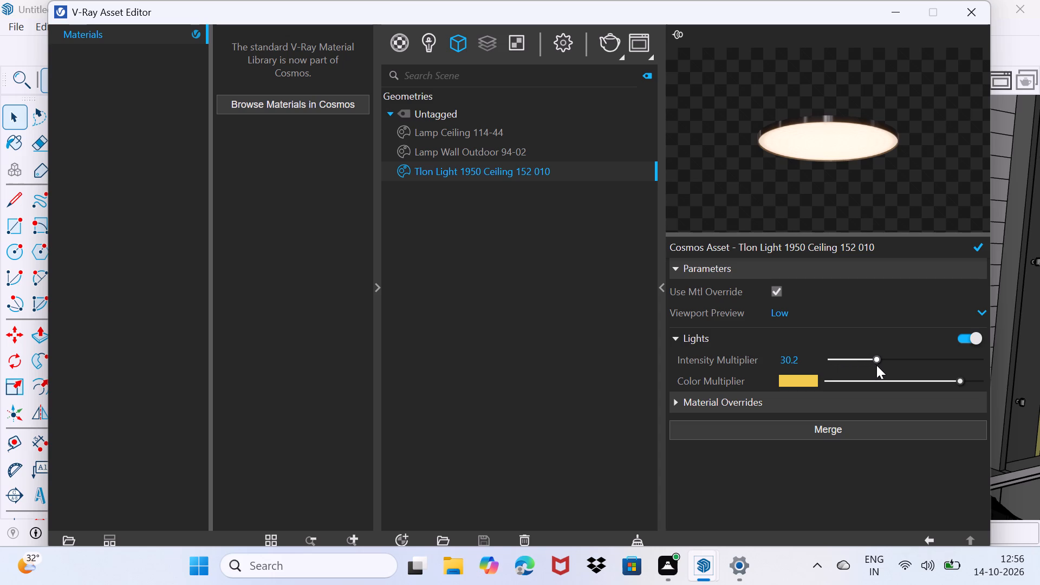
pyautogui.moveTo(876, 365); pyautogui.dragTo(883, 363)
pyautogui.click(893, 14)
# Place a V-Ray dome light on the ground beside the house's side wall.
pyautogui.scroll(-7, 776, 222)
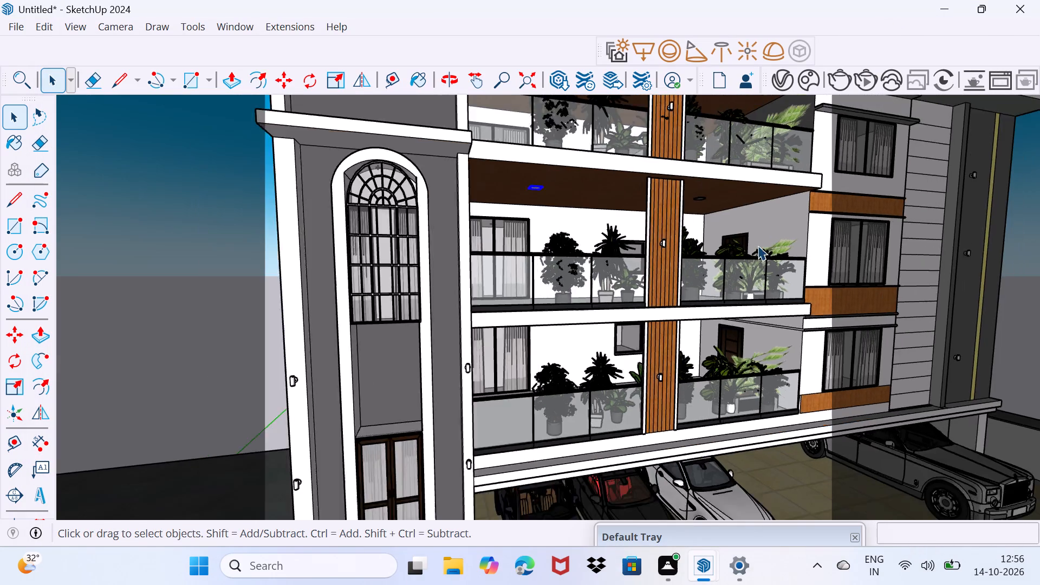
pyautogui.scroll(-3, 682, 231)
pyautogui.moveTo(663, 236); pyautogui.dragTo(630, 248, button='middle')
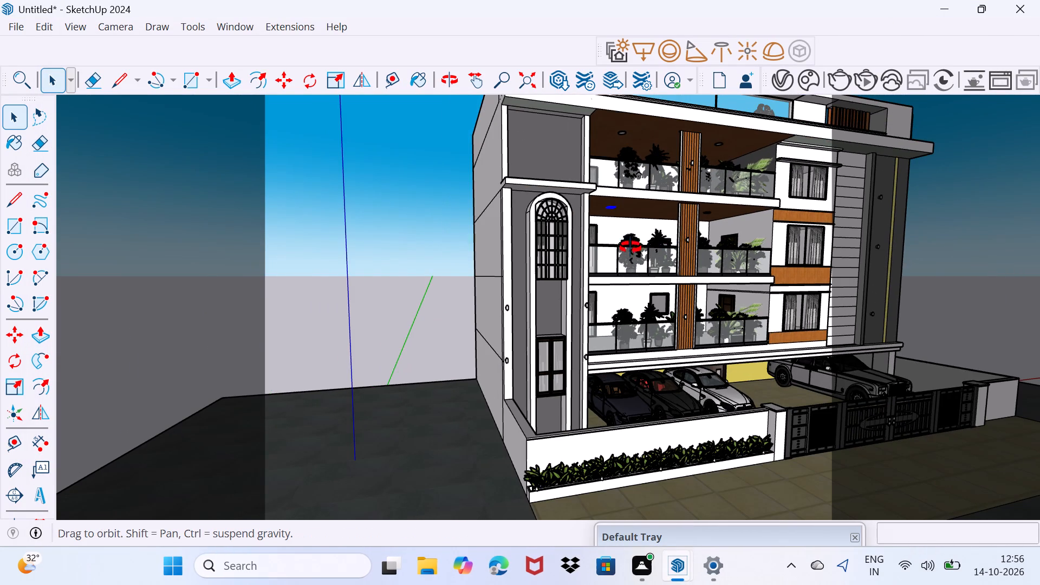
pyautogui.moveTo(630, 248); pyautogui.dragTo(603, 243, button='middle')
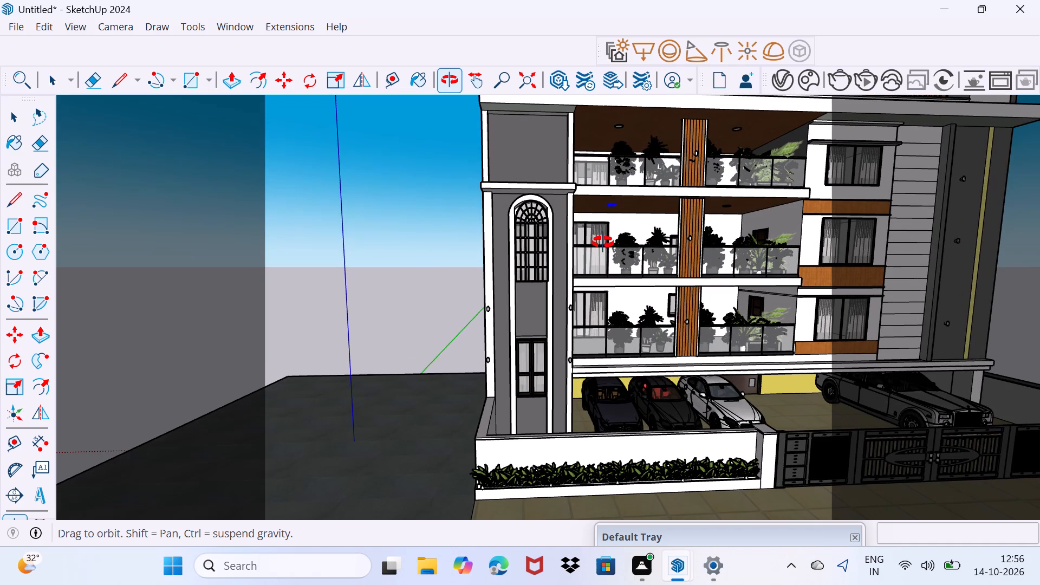
pyautogui.moveTo(603, 243); pyautogui.dragTo(603, 243, button='middle')
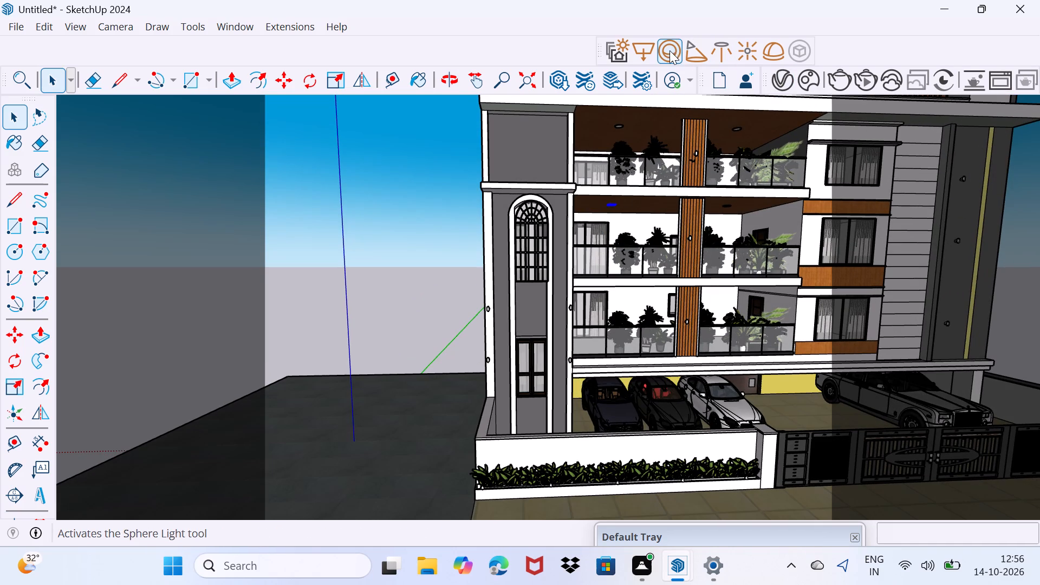
pyautogui.click(775, 52)
pyautogui.moveTo(413, 421); pyautogui.dragTo(526, 425, button='middle')
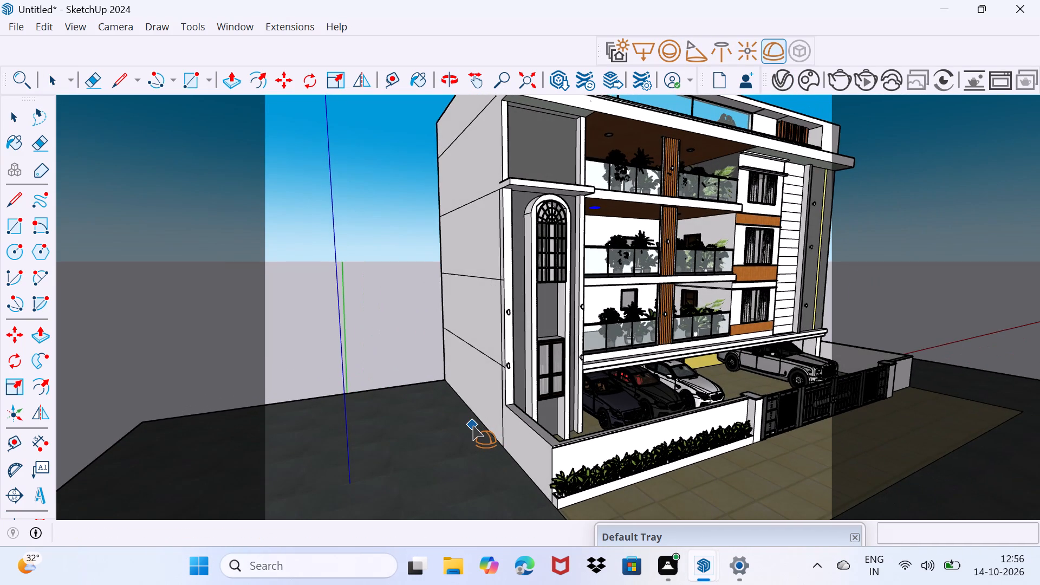
pyautogui.click(472, 425)
# Load the symmetrical_garden_02_4k image from Downloads as the new dome light's texture bitmap.
pyautogui.scroll(3, 472, 415)
pyautogui.press('space')
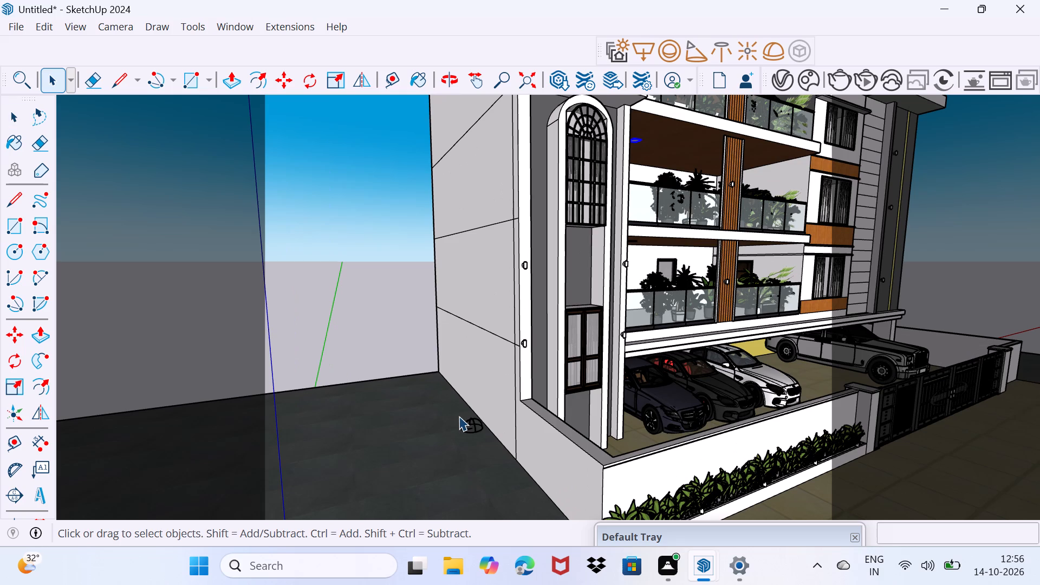
pyautogui.click(469, 424)
pyautogui.click(777, 86)
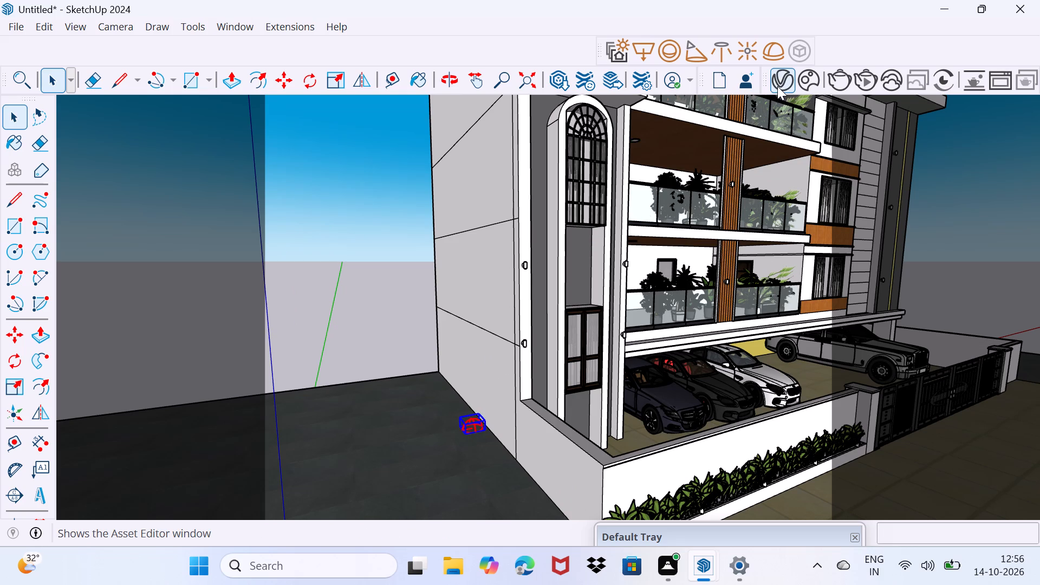
pyautogui.click(943, 290)
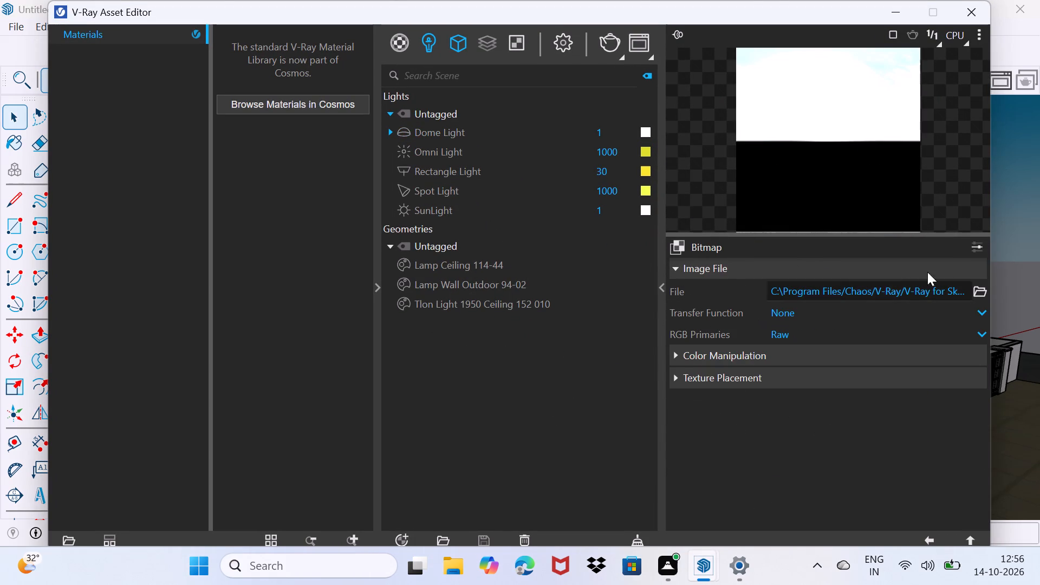
pyautogui.click(981, 289)
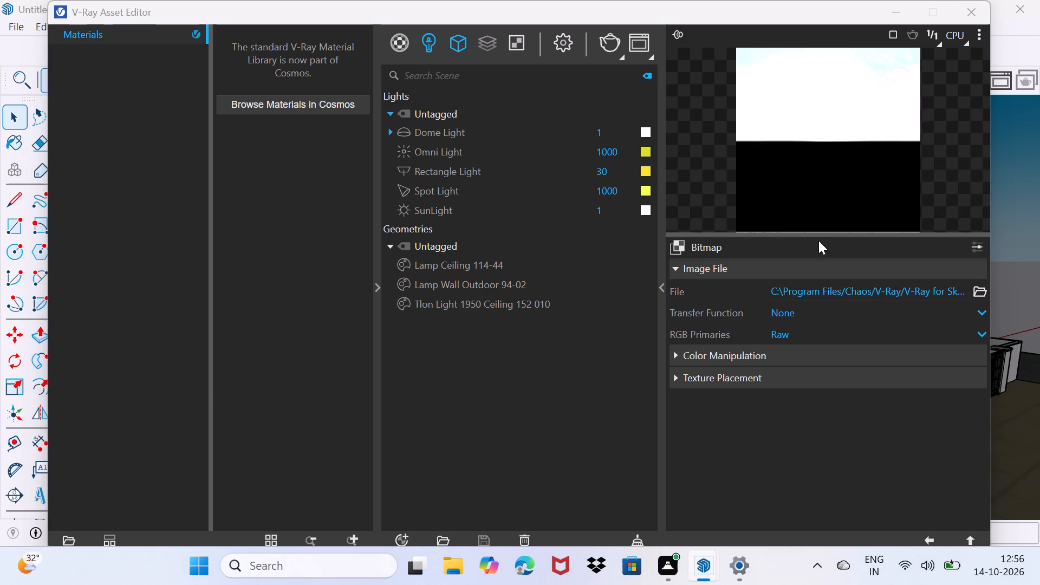
pyautogui.click(277, 217)
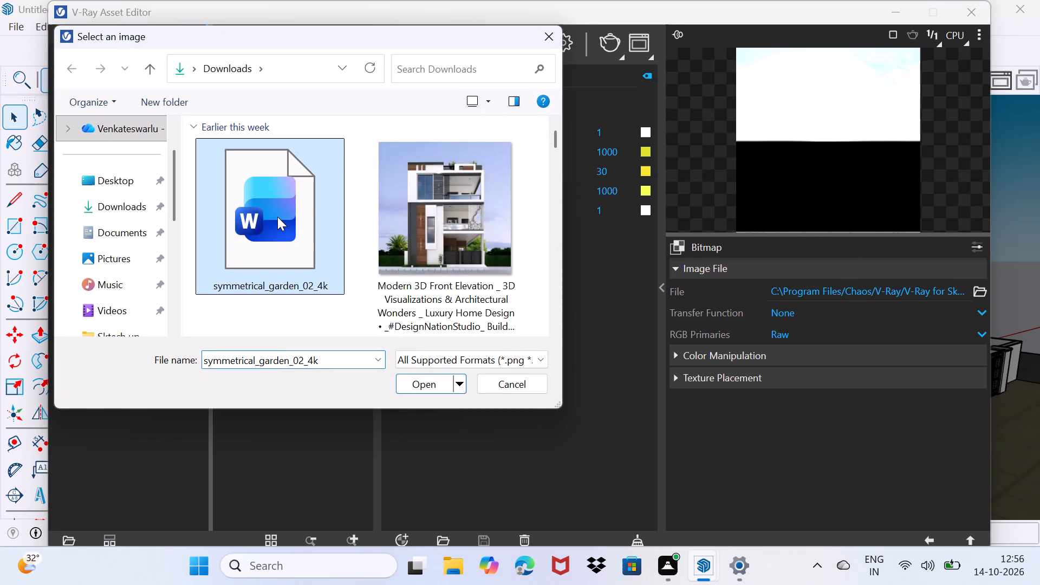
pyautogui.click(412, 380)
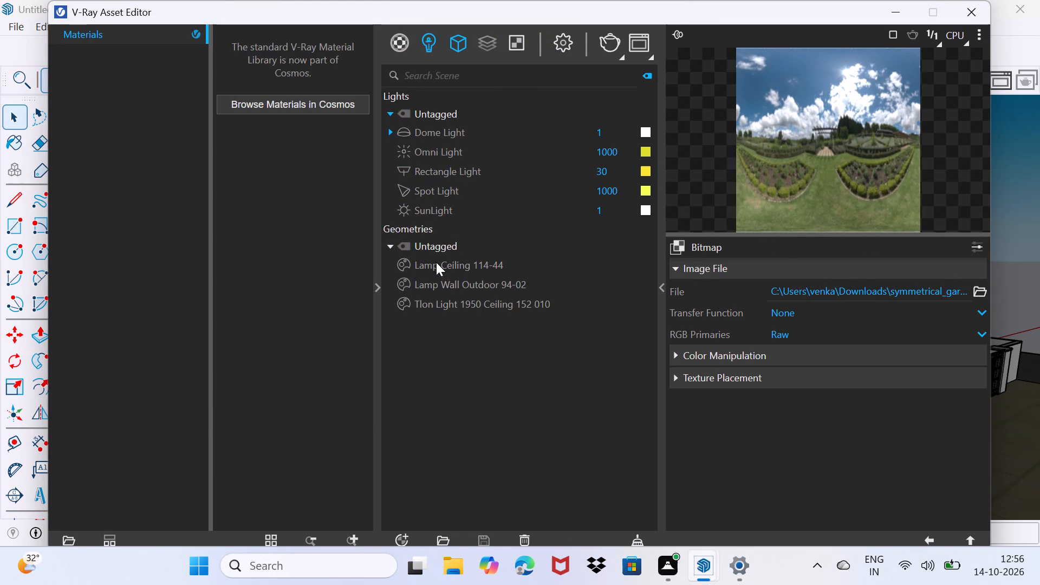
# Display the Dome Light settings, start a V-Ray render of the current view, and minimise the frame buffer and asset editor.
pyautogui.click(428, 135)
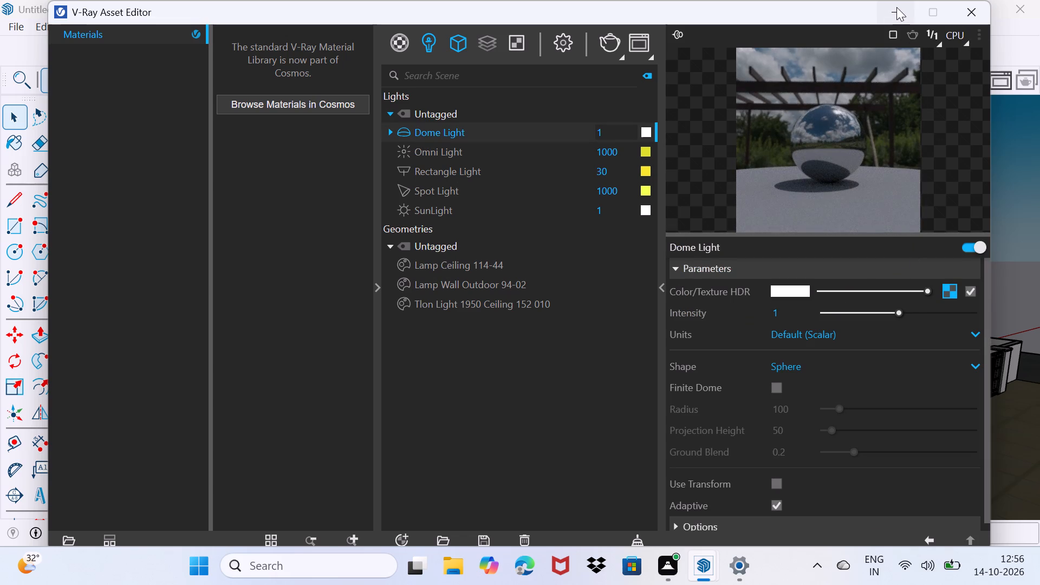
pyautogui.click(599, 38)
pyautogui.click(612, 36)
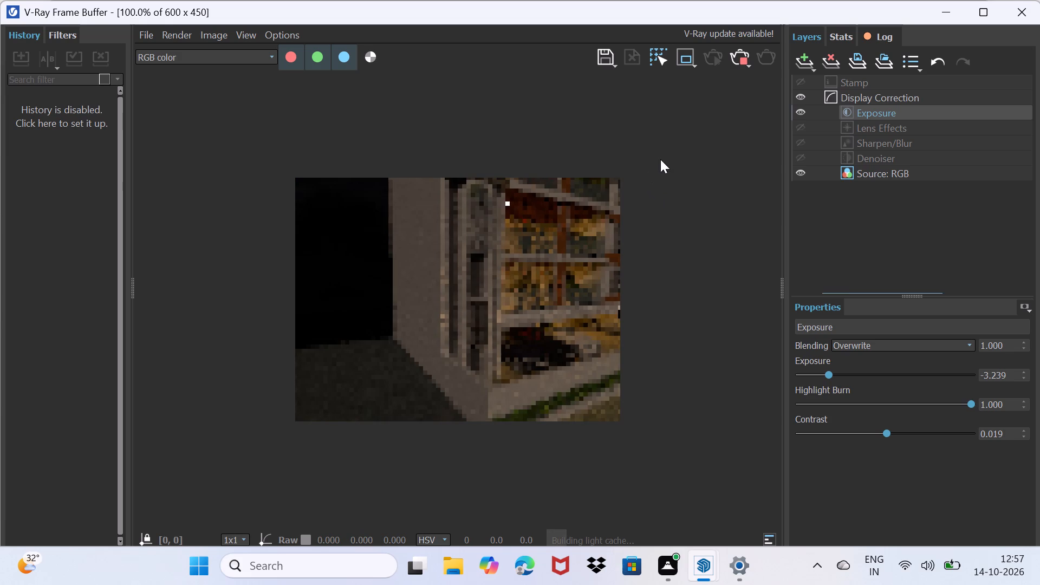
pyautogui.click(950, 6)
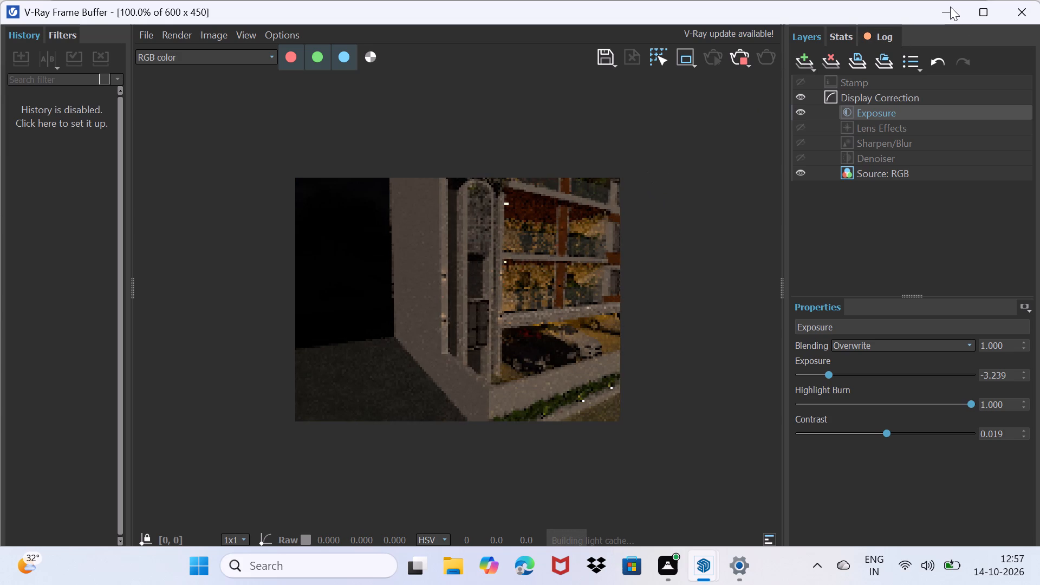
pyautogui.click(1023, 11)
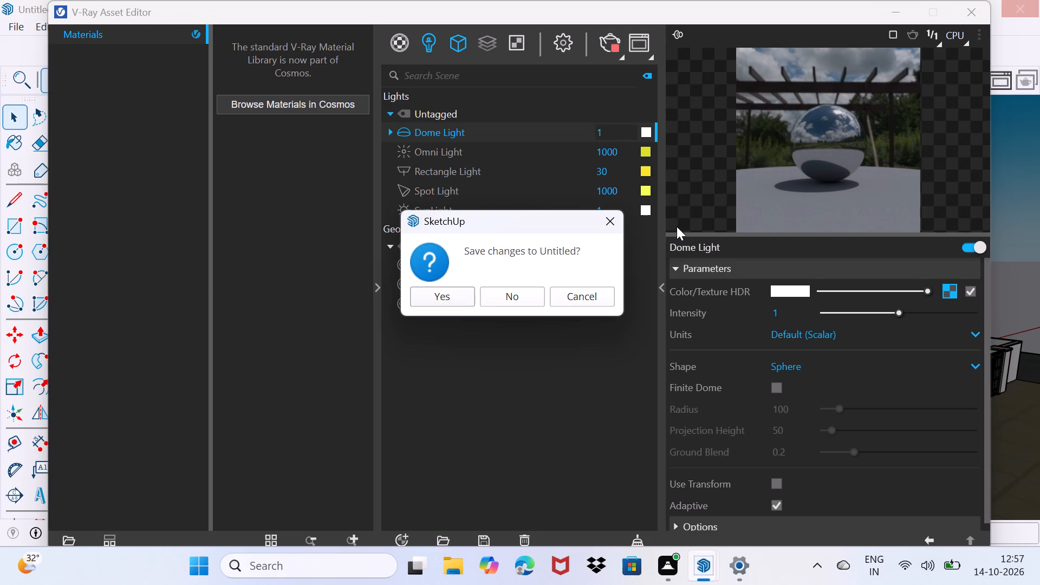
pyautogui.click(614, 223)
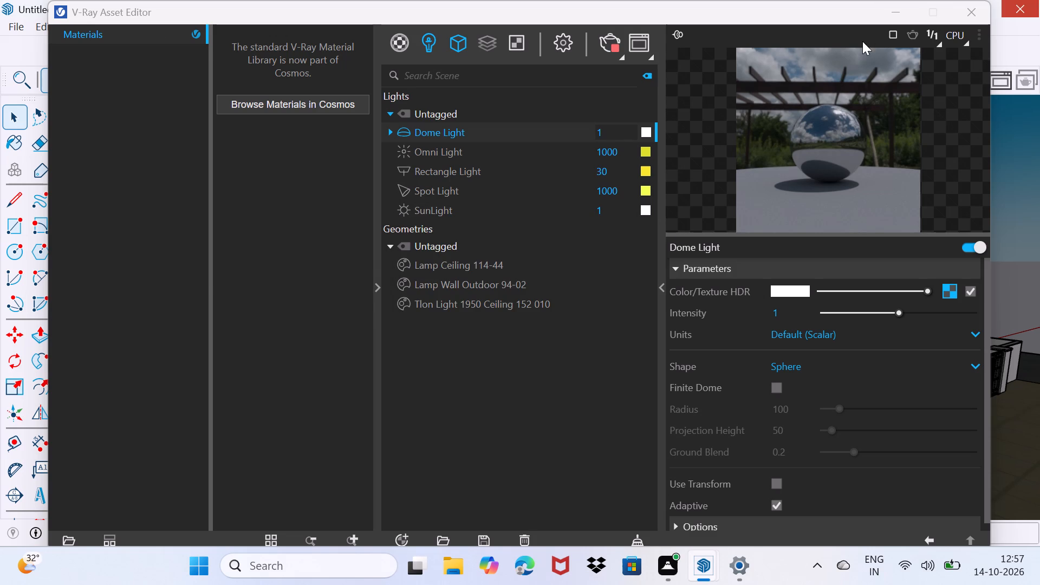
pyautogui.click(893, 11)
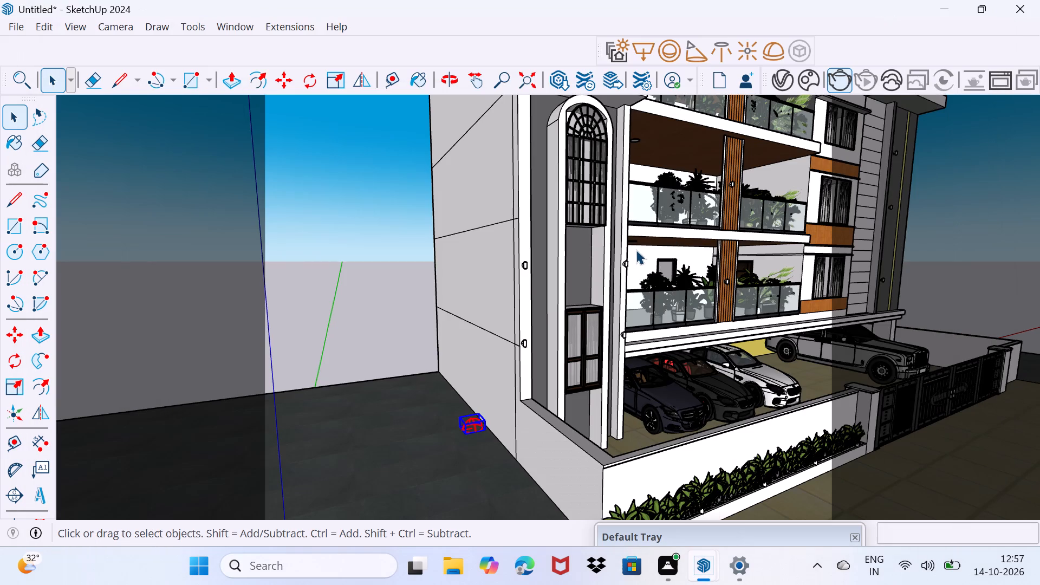
# Frame the whole house from its front corner within the safe frame and stop the running V-Ray render.
pyautogui.scroll(-6, 635, 245)
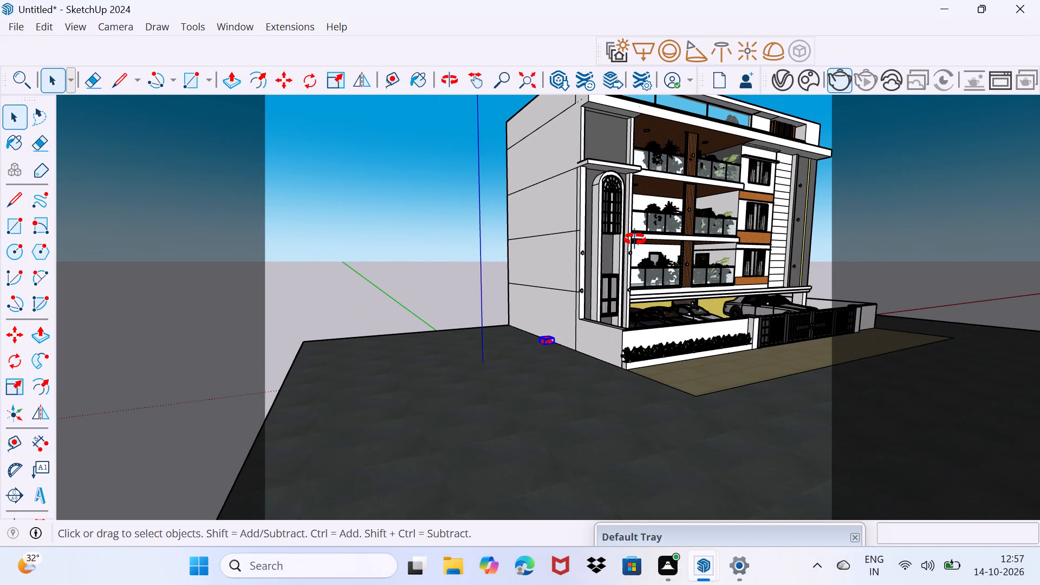
pyautogui.moveTo(635, 239); pyautogui.dragTo(442, 323, button='middle')
pyautogui.scroll(2, 409, 423)
pyautogui.keyDown('shift'); pyautogui.moveTo(411, 407); pyautogui.dragTo(391, 422, button='middle'); pyautogui.keyUp('shift')
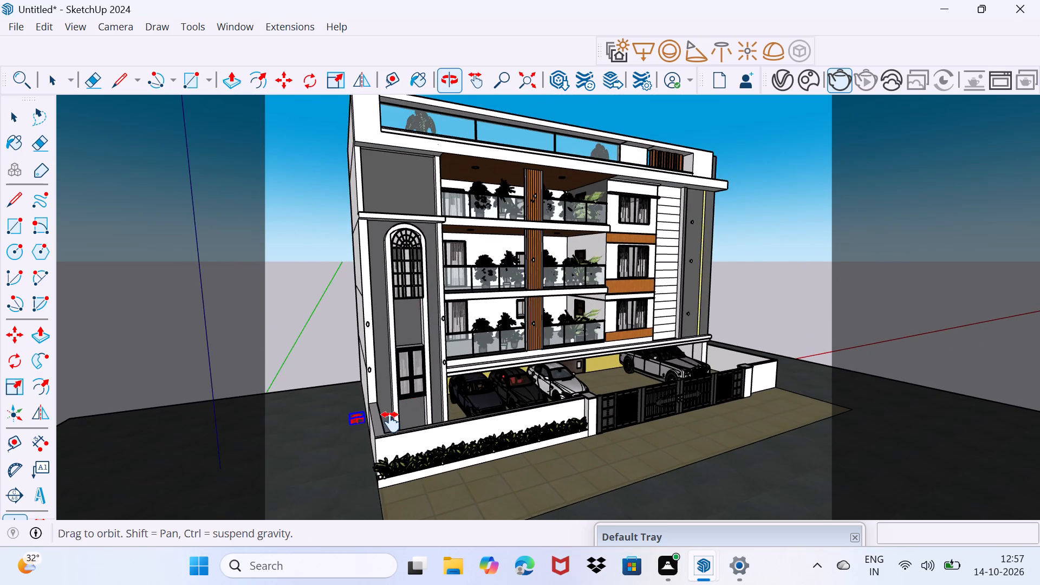
pyautogui.keyDown('shift'); pyautogui.moveTo(391, 422); pyautogui.dragTo(379, 427, button='middle'); pyautogui.keyUp('shift')
pyautogui.scroll(2, 380, 442)
pyautogui.keyDown('shift'); pyautogui.moveTo(381, 428); pyautogui.dragTo(376, 437, button='middle'); pyautogui.keyUp('shift')
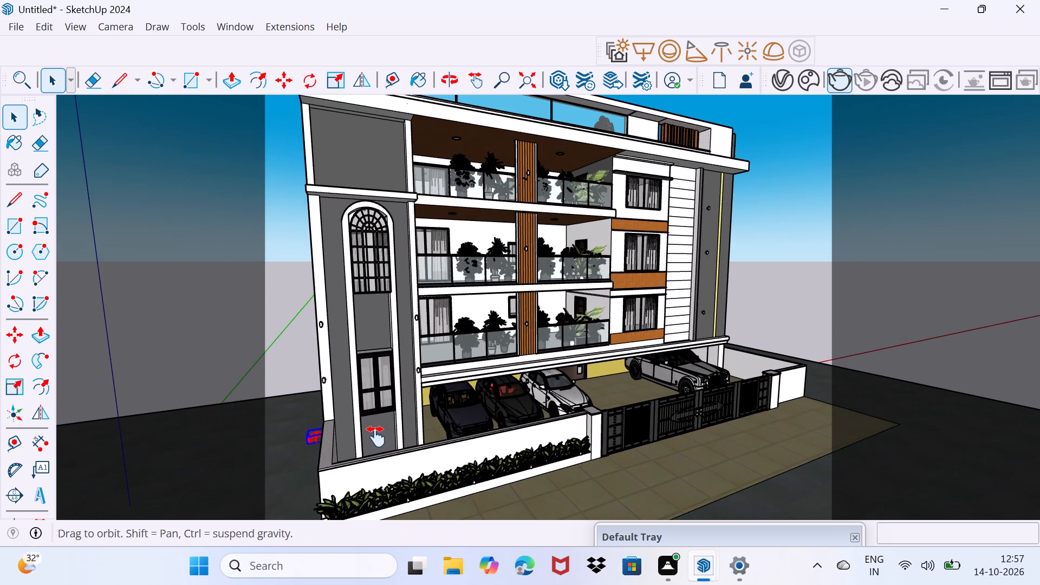
pyautogui.keyDown('shift'); pyautogui.moveTo(376, 437); pyautogui.dragTo(374, 439, button='middle'); pyautogui.keyUp('shift')
pyautogui.scroll(-2, 379, 437)
pyautogui.moveTo(397, 422); pyautogui.dragTo(383, 429, button='middle')
pyautogui.moveTo(386, 437); pyautogui.dragTo(408, 419, button='middle')
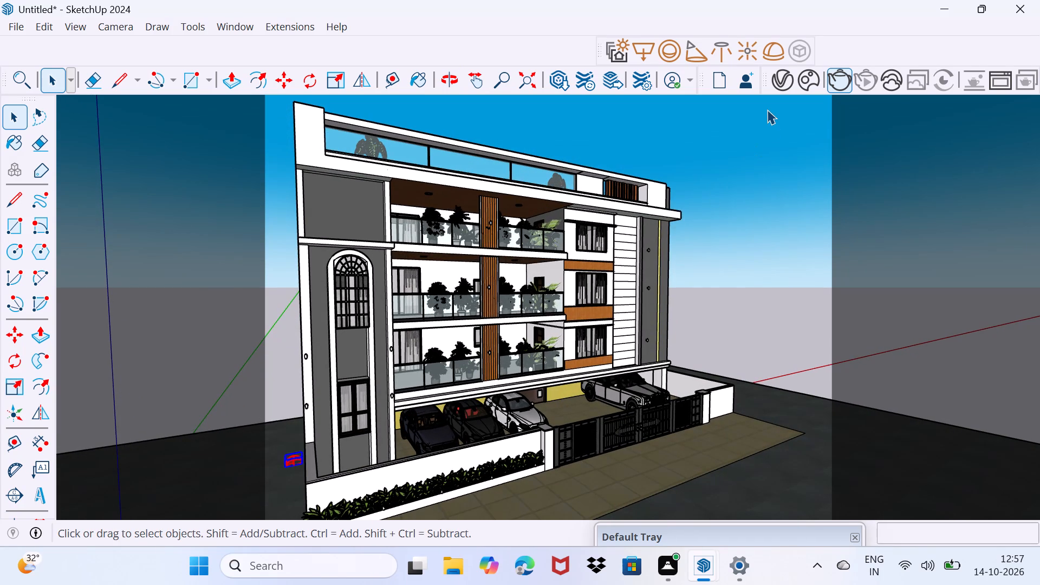
pyautogui.click(786, 78)
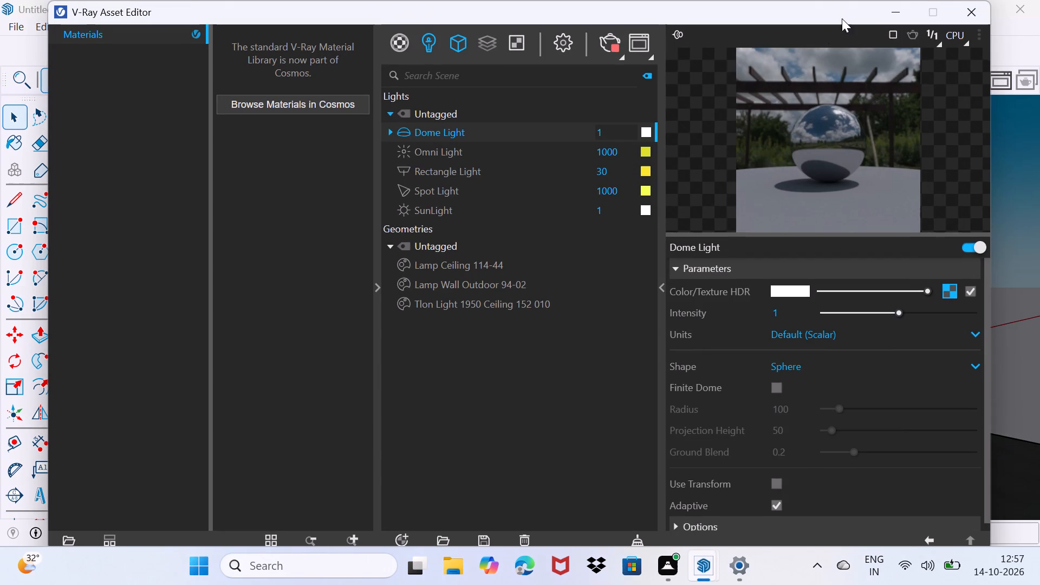
pyautogui.click(603, 36)
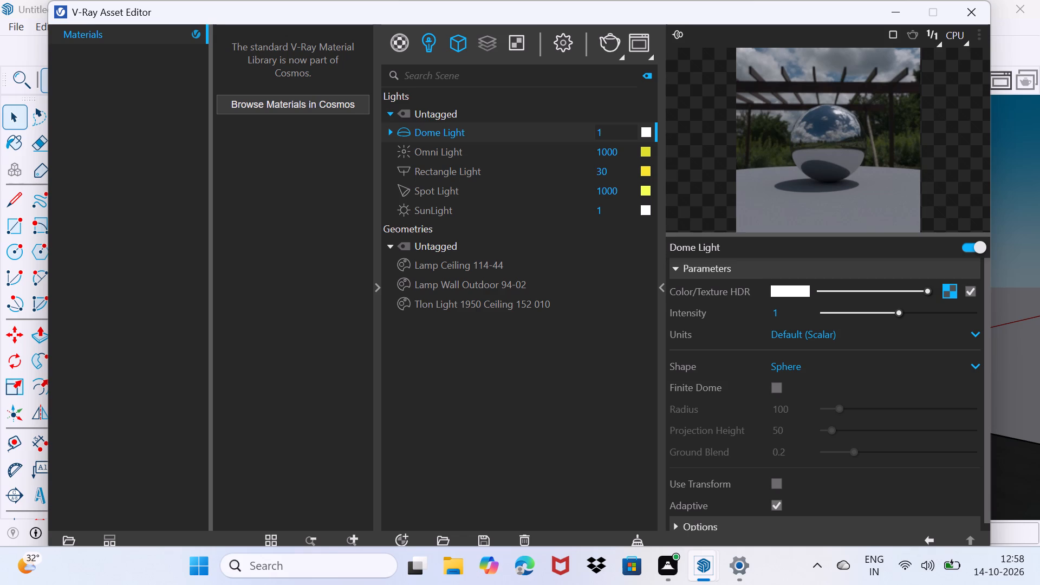
# Start a V-Ray render of the framed house view and set the frame buffer's exposure correction to -1.981.
pyautogui.click(607, 49)
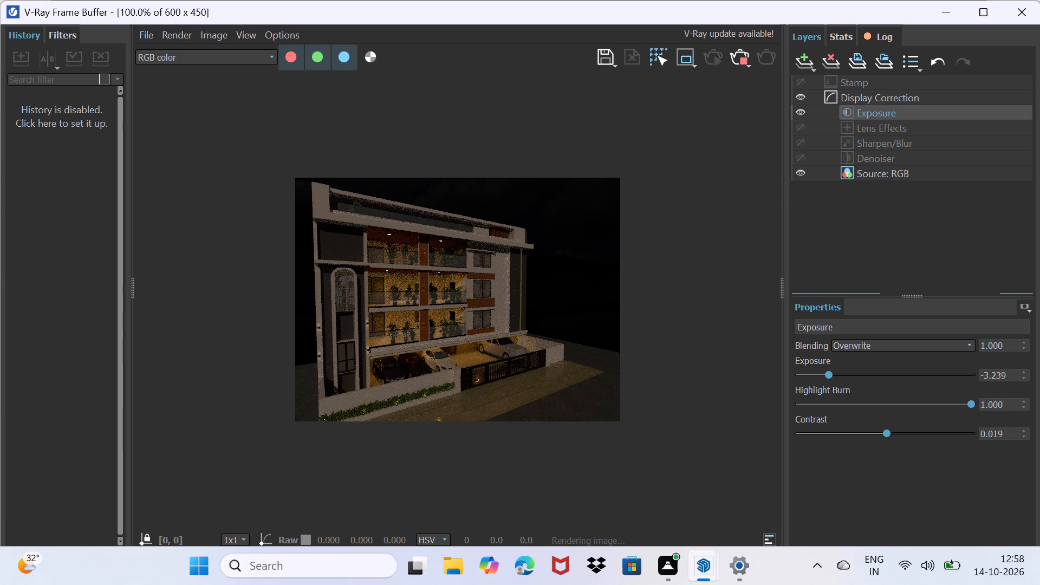
pyautogui.moveTo(827, 380); pyautogui.dragTo(854, 382)
pyautogui.moveTo(831, 376); pyautogui.dragTo(851, 376)
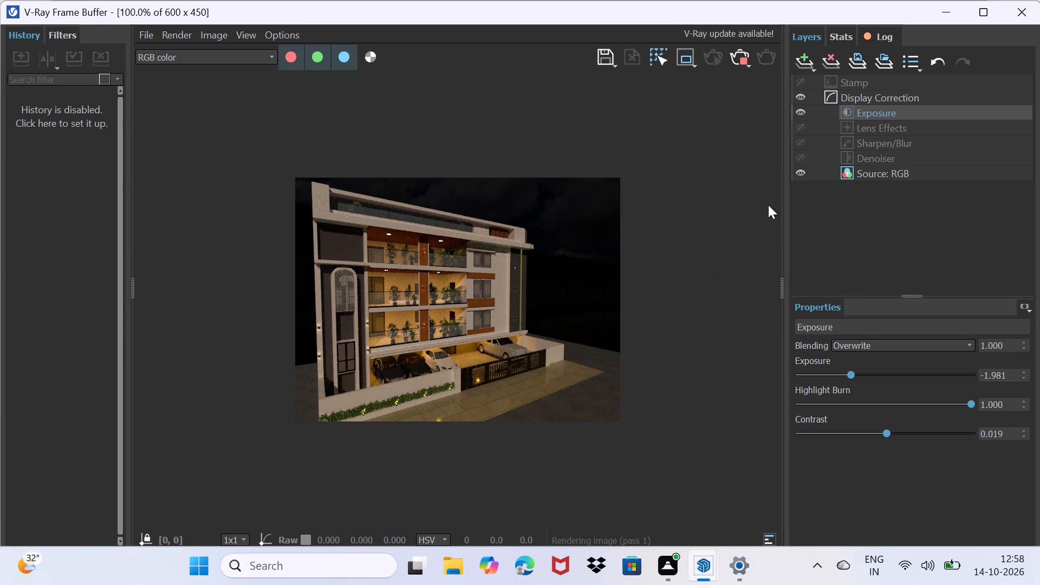
pyautogui.click(947, 10)
pyautogui.click(891, 12)
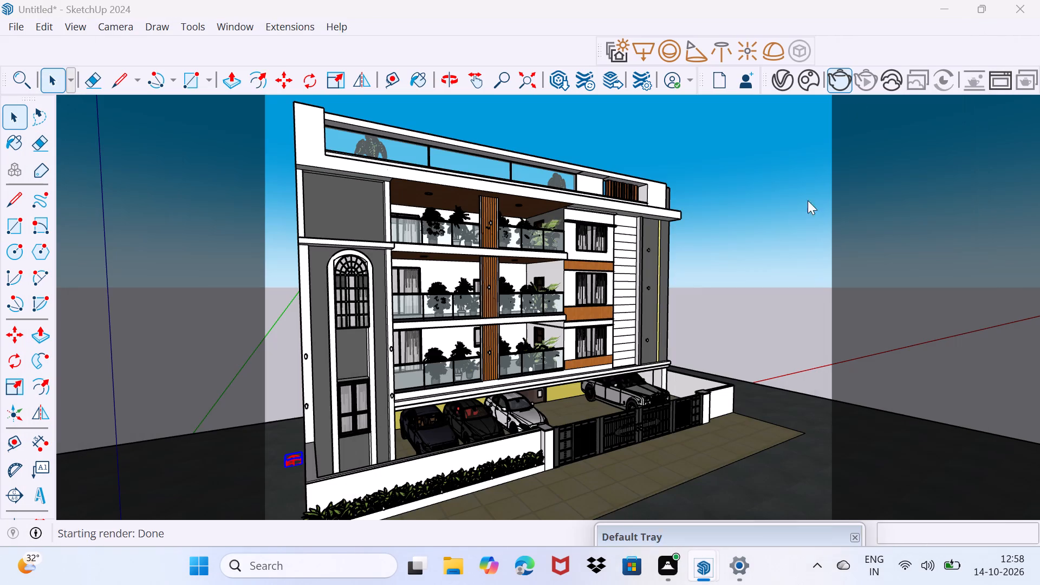
# Set the intensity of the rectangle light on the back wall of the room behind the middle-floor window to 98.6.
pyautogui.scroll(3, 561, 324)
pyautogui.scroll(4, 604, 310)
pyautogui.moveTo(604, 307); pyautogui.dragTo(550, 334, button='middle')
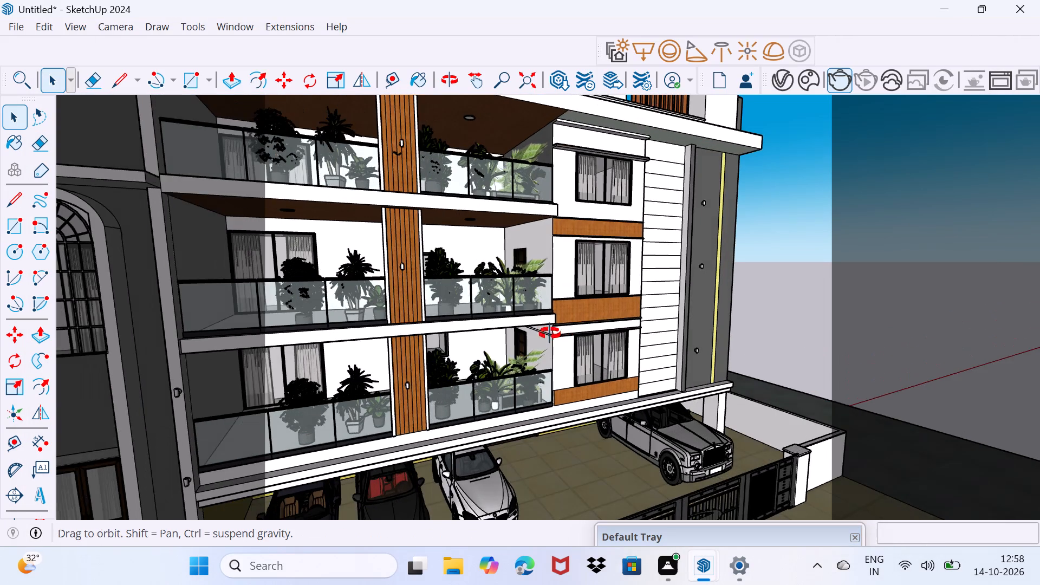
pyautogui.moveTo(550, 334); pyautogui.dragTo(531, 323, button='middle')
pyautogui.scroll(10, 610, 279)
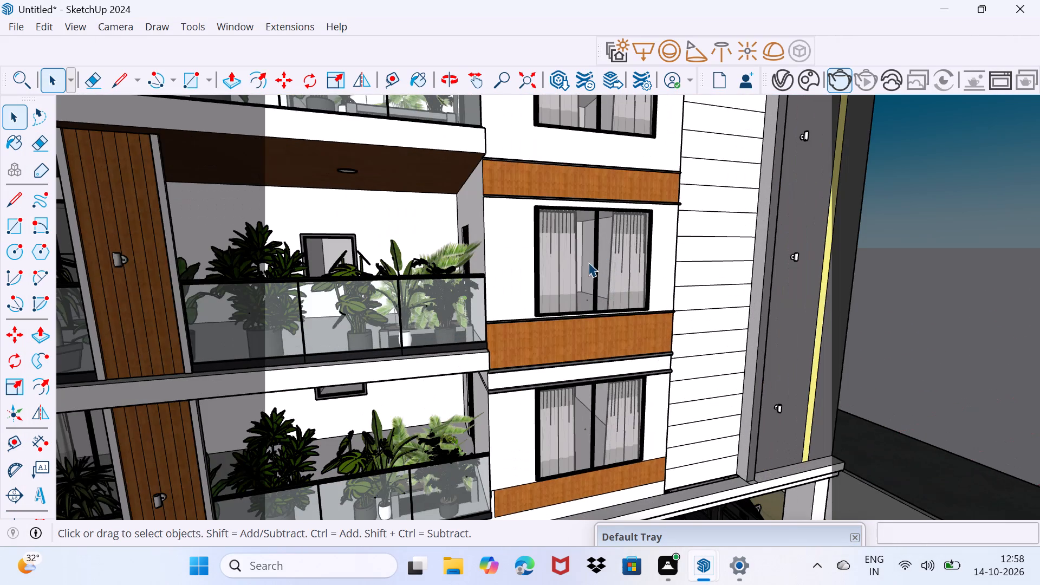
pyautogui.scroll(19, 588, 262)
pyautogui.scroll(6, 563, 235)
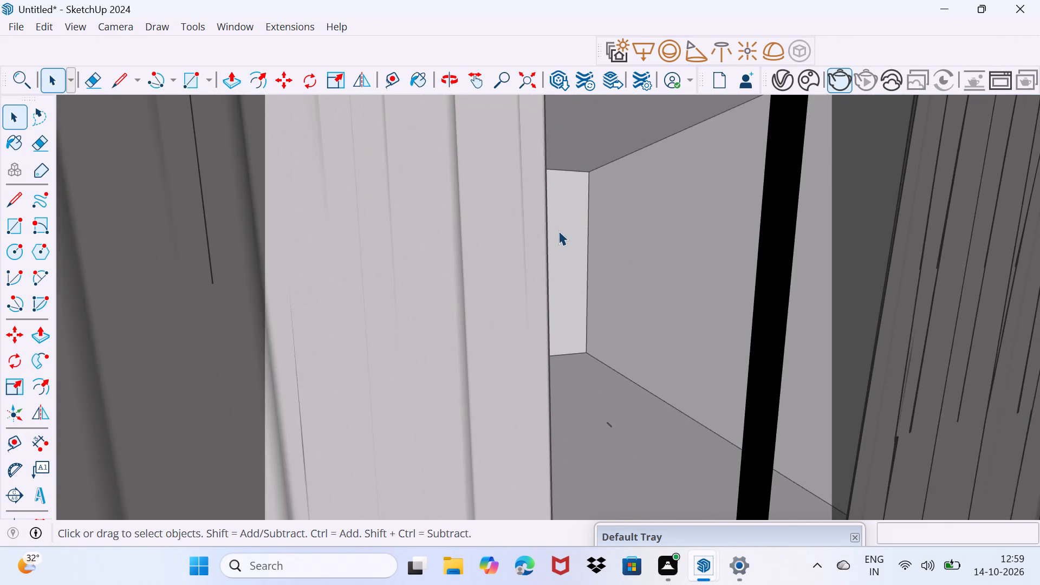
pyautogui.moveTo(558, 231); pyautogui.dragTo(466, 246, button='middle')
pyautogui.scroll(7, 583, 251)
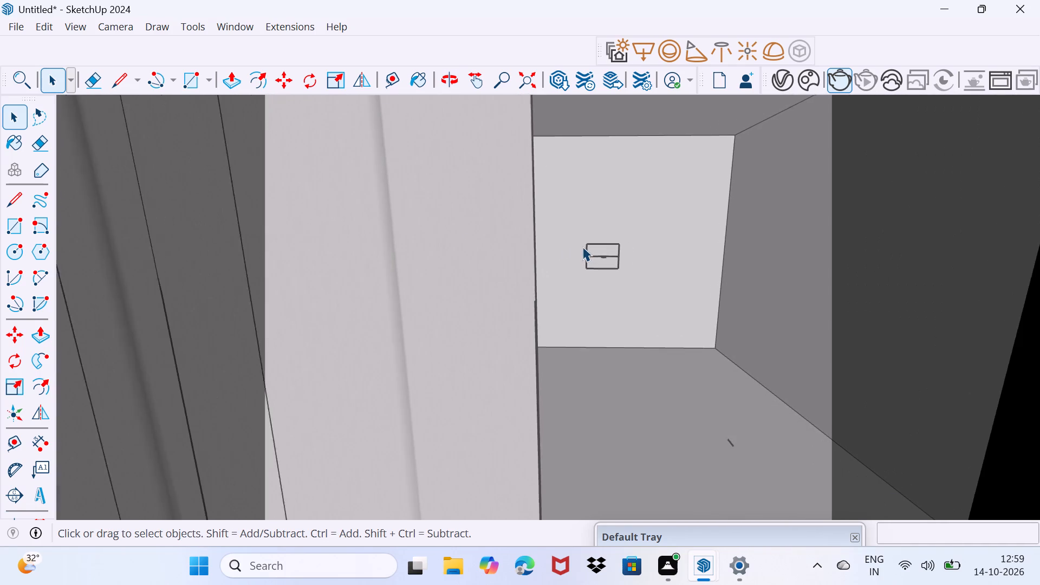
pyautogui.scroll(19, 582, 246)
pyautogui.scroll(7, 581, 237)
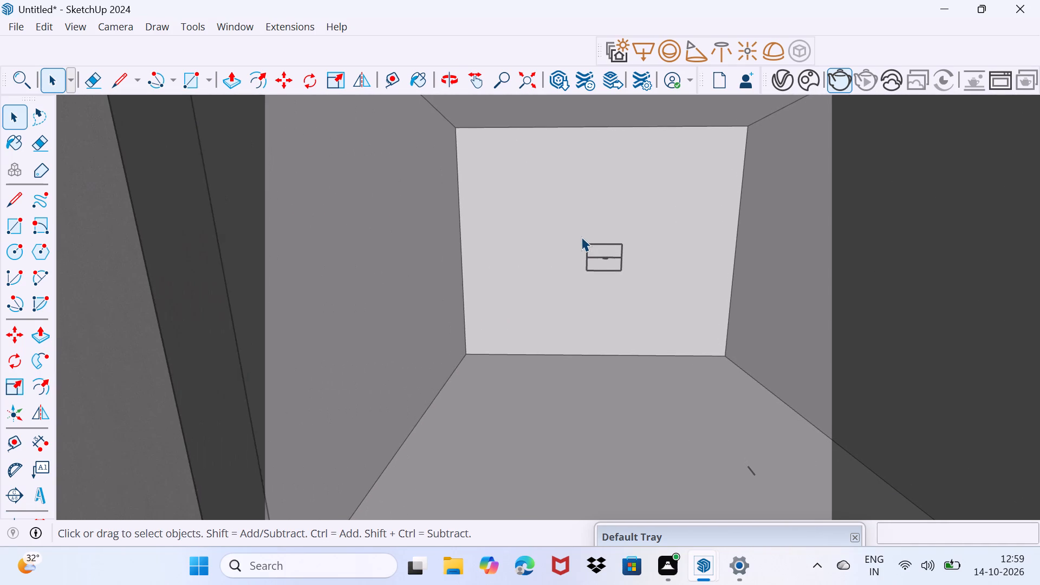
pyautogui.scroll(15, 581, 237)
pyautogui.scroll(6, 576, 231)
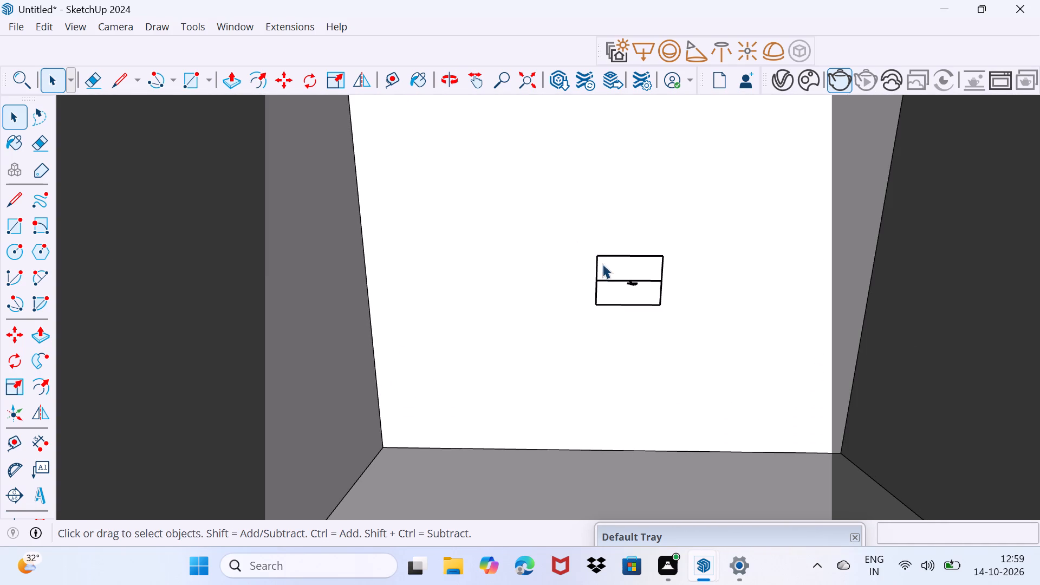
pyautogui.click(619, 282)
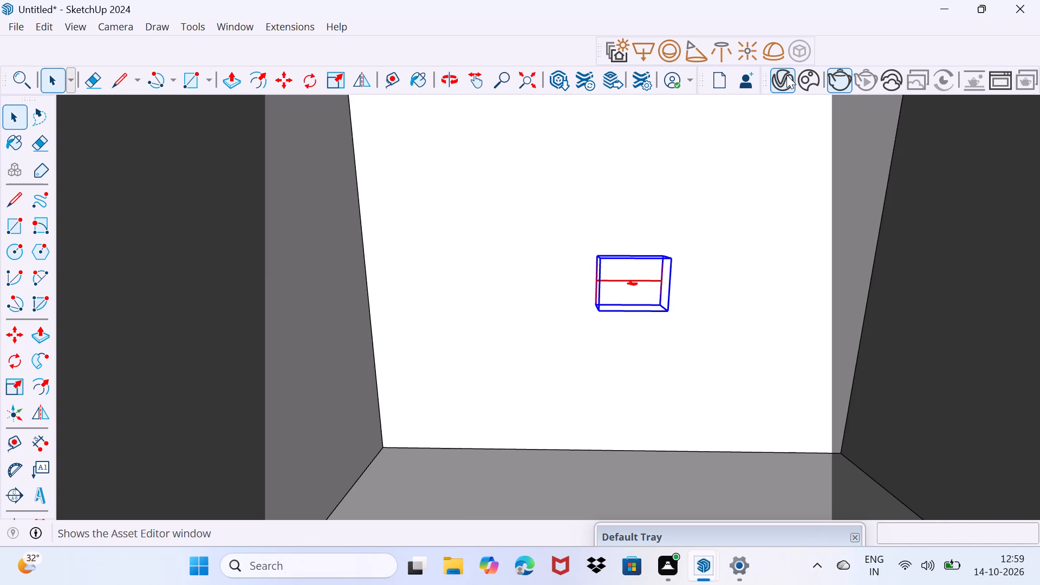
pyautogui.click(786, 75)
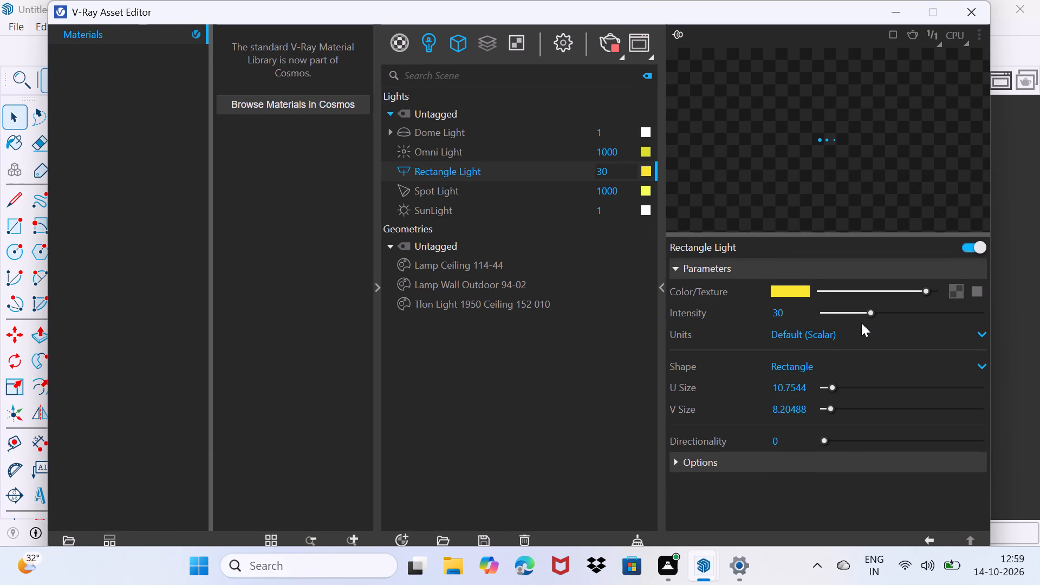
pyautogui.moveTo(868, 313); pyautogui.dragTo(970, 309)
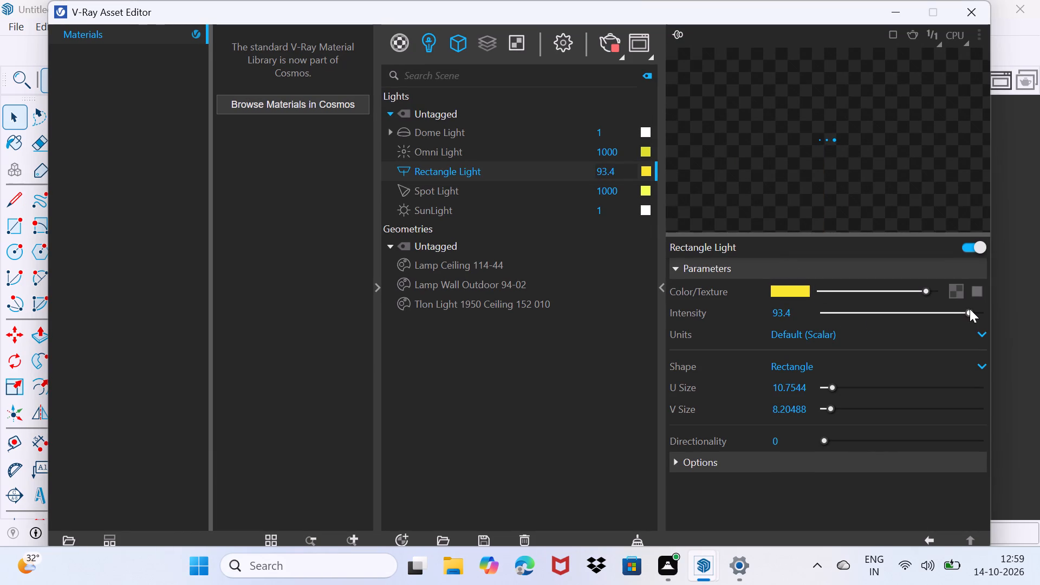
pyautogui.moveTo(970, 309); pyautogui.dragTo(978, 309)
pyautogui.click(886, 12)
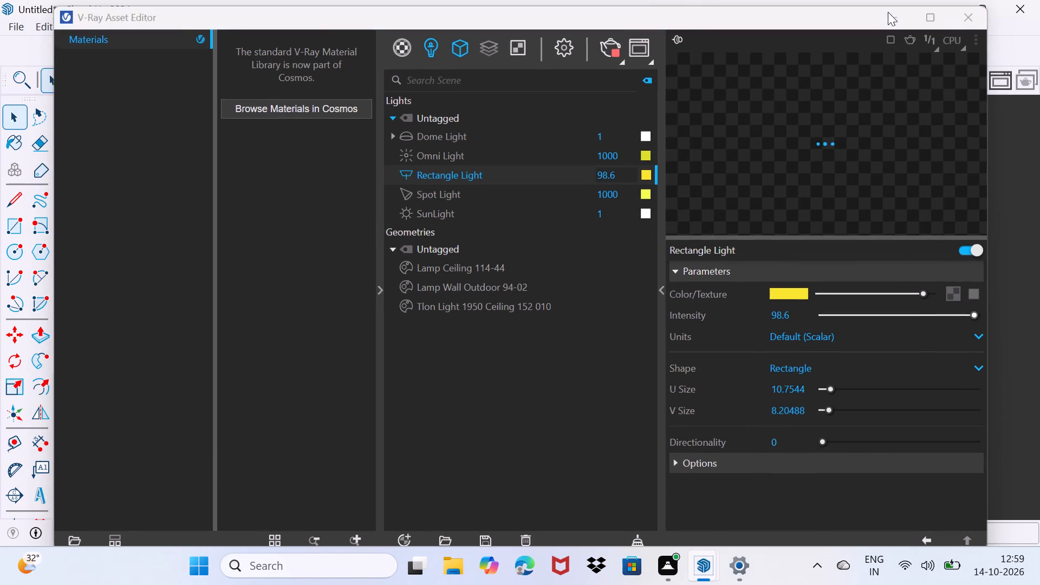
# Set the intensity of the ceiling spot light in the room behind the curtained balcony window to 2000.
pyautogui.scroll(-4, 524, 252)
pyautogui.scroll(-18, 523, 271)
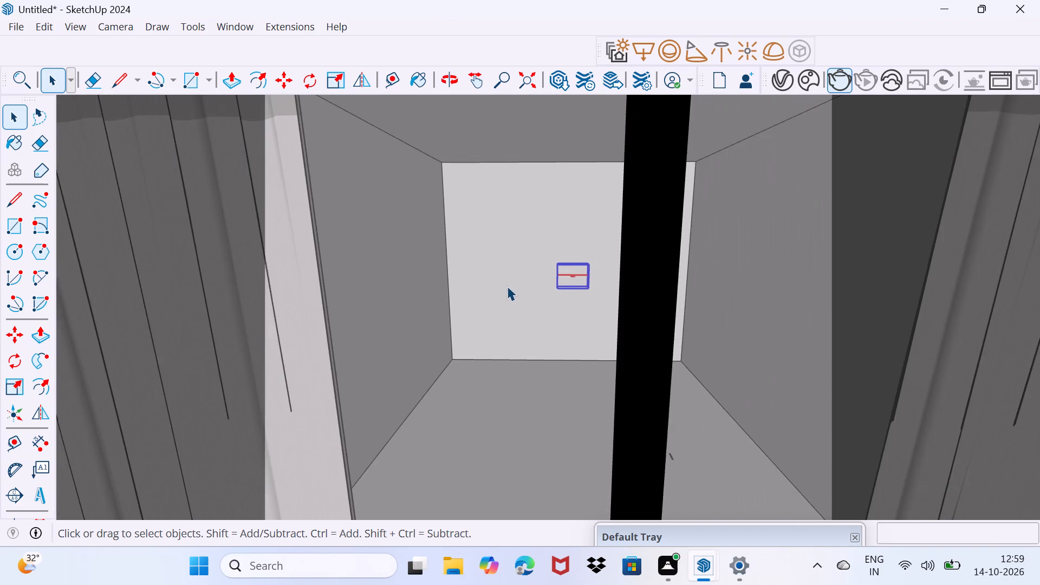
pyautogui.scroll(-20, 507, 286)
pyautogui.scroll(-9, 507, 286)
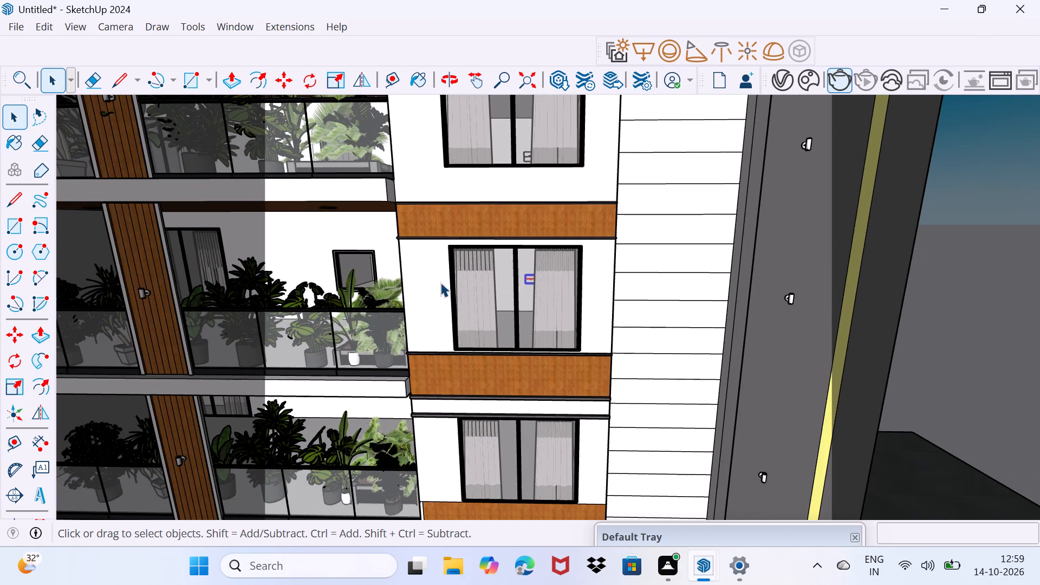
pyautogui.keyDown('shift'); pyautogui.moveTo(380, 279); pyautogui.dragTo(518, 290, button='middle'); pyautogui.keyUp('shift')
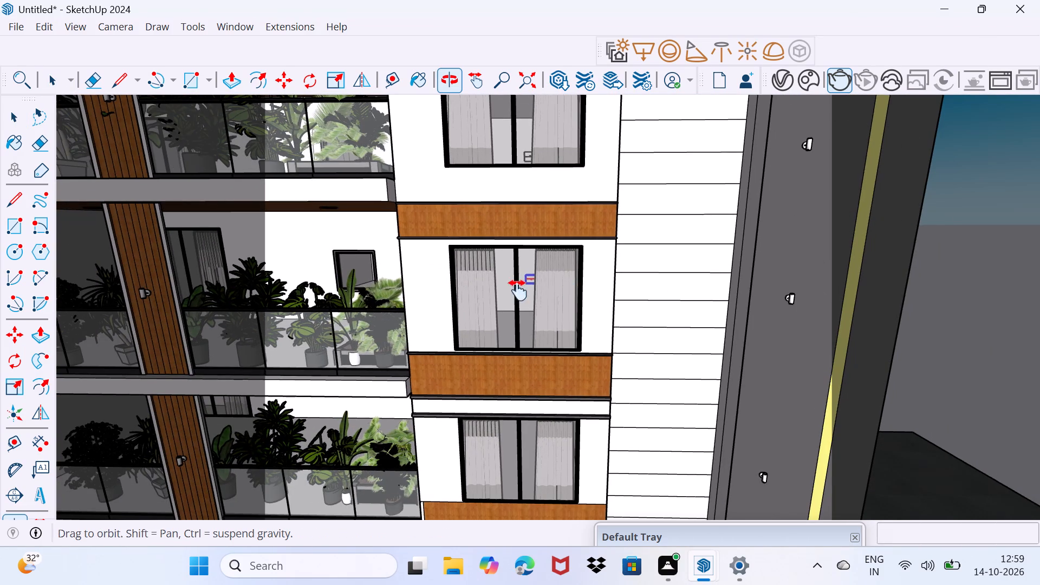
pyautogui.keyDown('shift'); pyautogui.moveTo(518, 290); pyautogui.dragTo(820, 295, button='middle'); pyautogui.keyUp('shift')
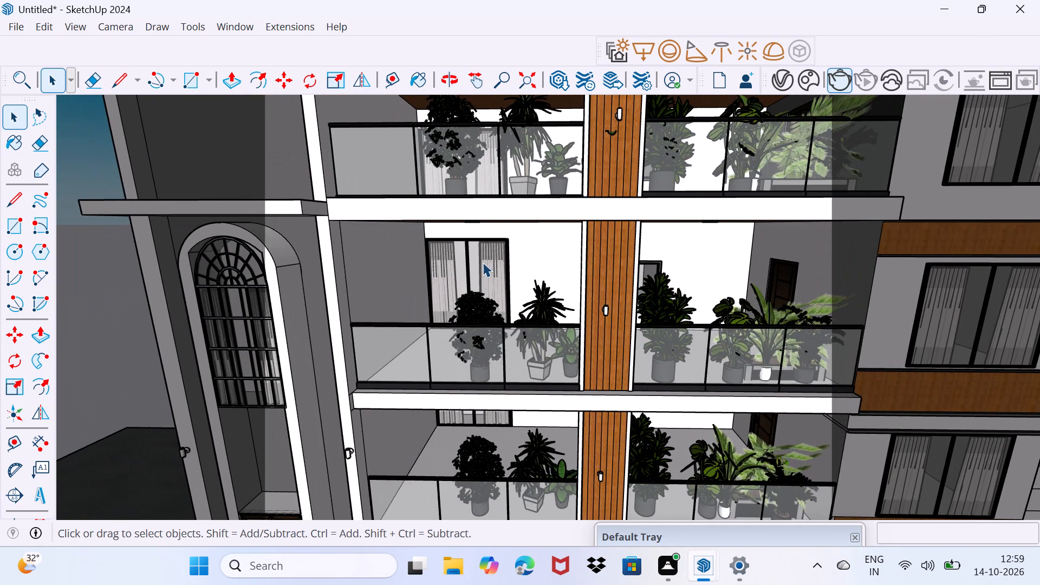
pyautogui.scroll(16, 483, 262)
pyautogui.moveTo(467, 261); pyautogui.dragTo(507, 242, button='middle')
pyautogui.scroll(10, 487, 235)
pyautogui.keyDown('shift'); pyautogui.moveTo(503, 178); pyautogui.dragTo(505, 272, button='middle'); pyautogui.keyUp('shift')
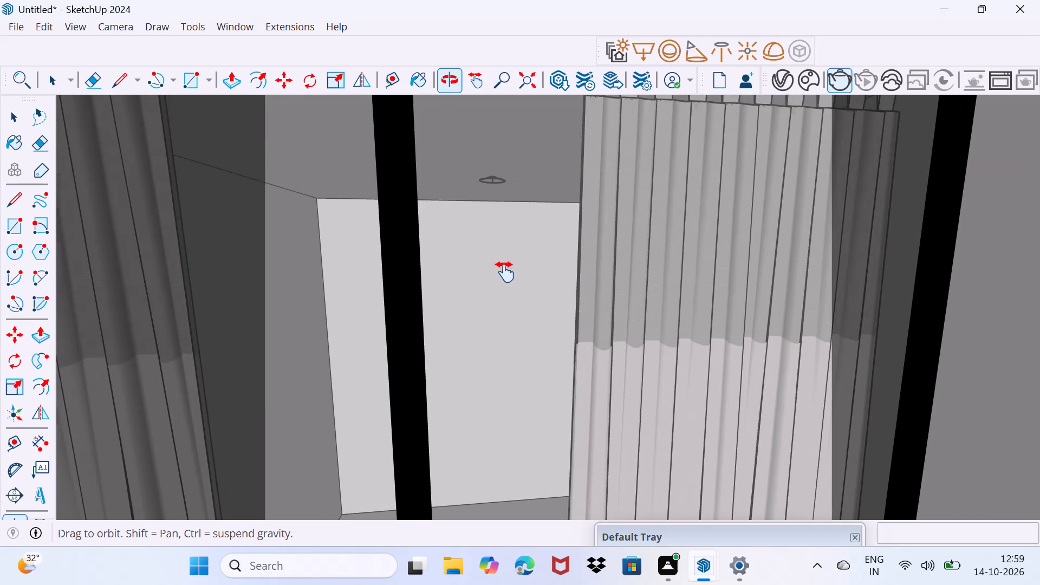
pyautogui.keyDown('shift'); pyautogui.moveTo(505, 272); pyautogui.dragTo(508, 349, button='middle'); pyautogui.keyUp('shift')
pyautogui.scroll(12, 493, 263)
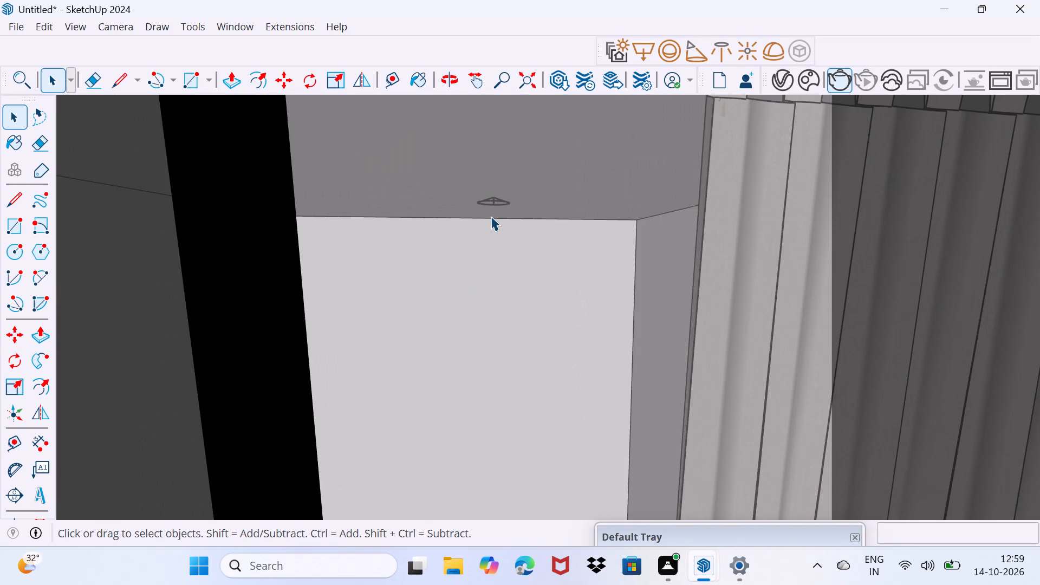
pyautogui.scroll(18, 491, 216)
pyautogui.scroll(6, 490, 217)
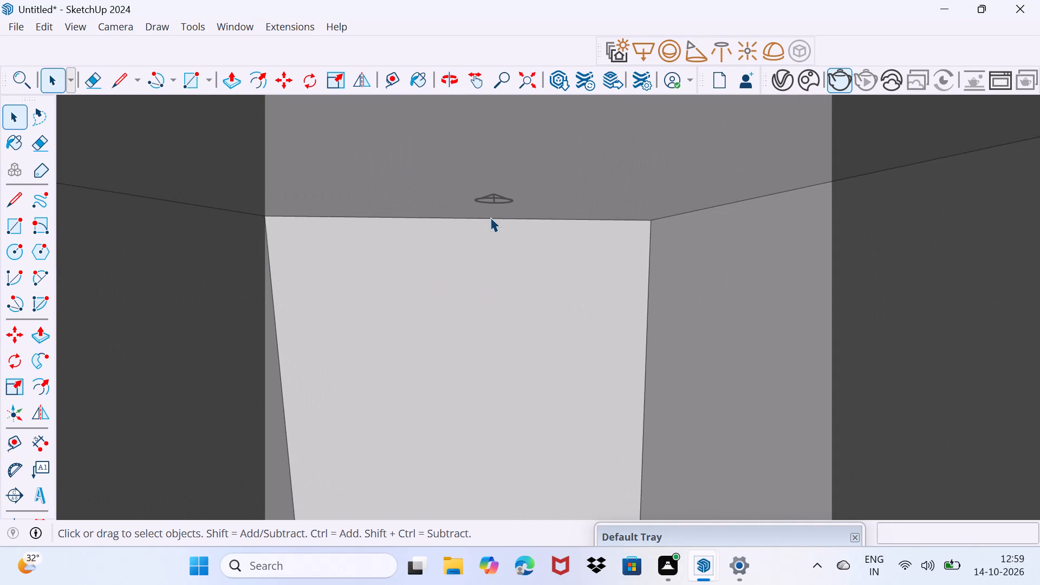
pyautogui.scroll(16, 490, 217)
pyautogui.scroll(7, 489, 219)
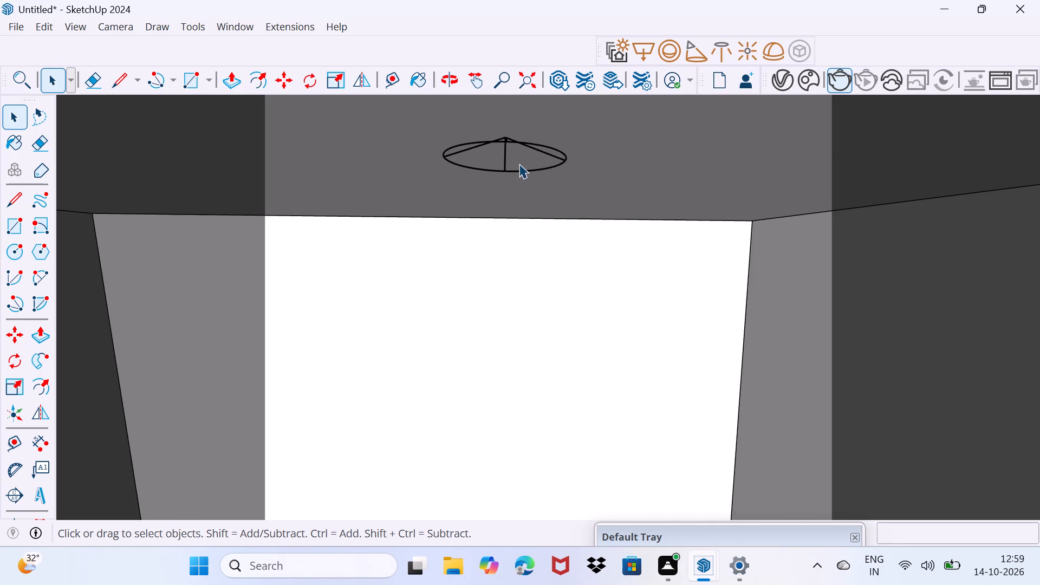
pyautogui.click(506, 159)
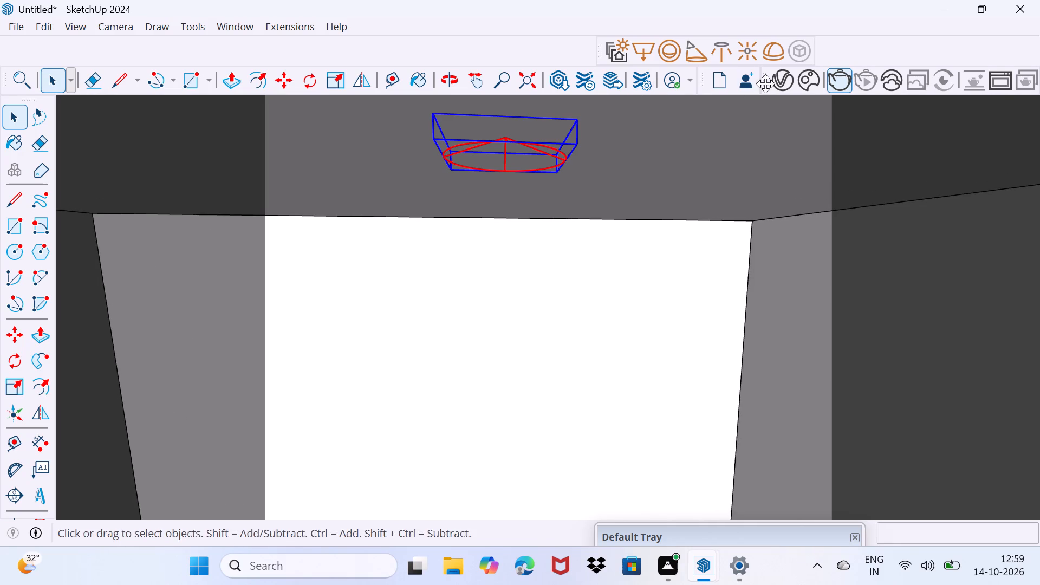
pyautogui.click(777, 83)
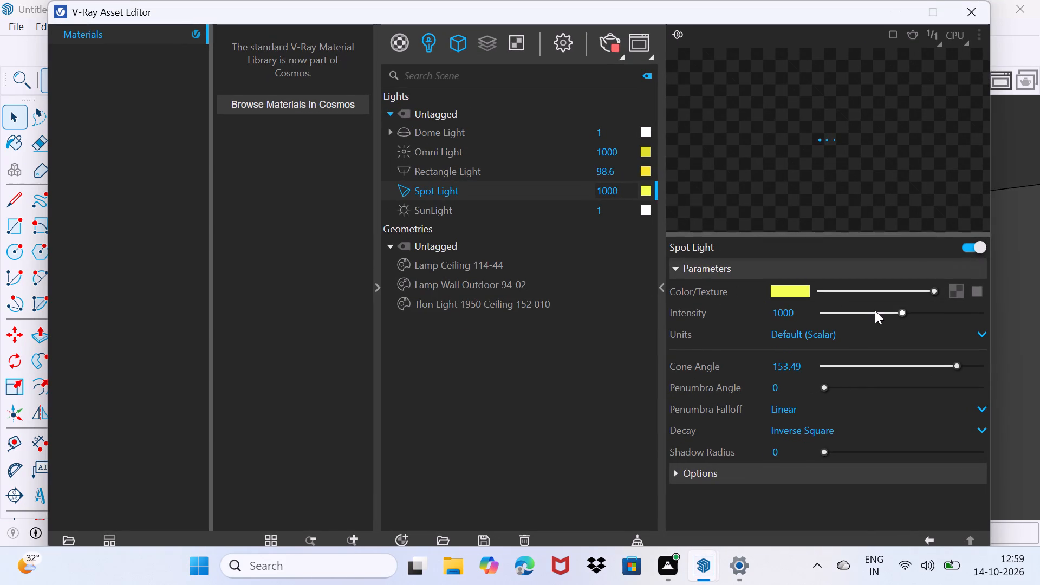
pyautogui.moveTo(895, 310); pyautogui.dragTo(943, 300)
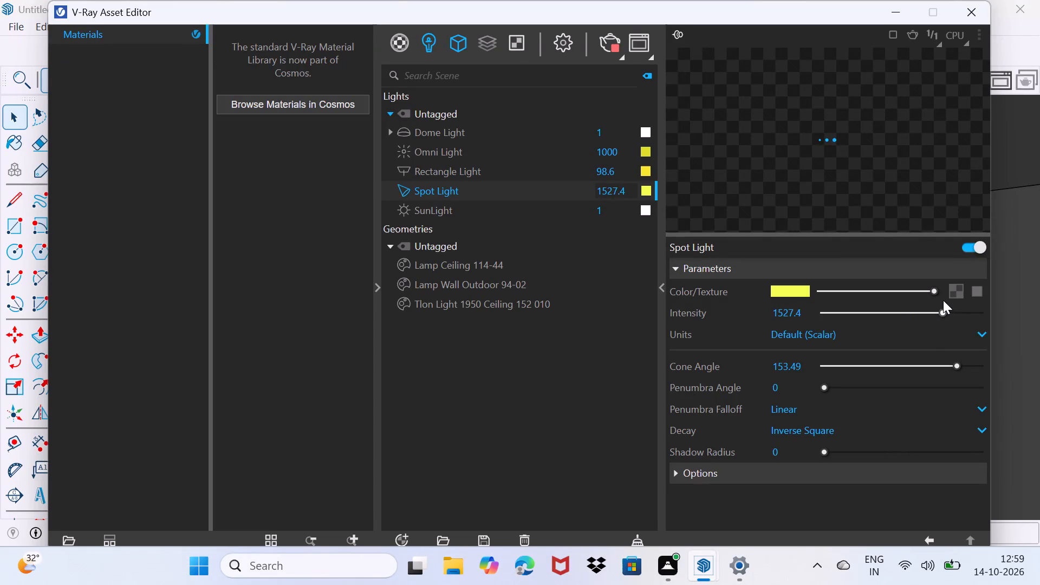
pyautogui.moveTo(943, 300); pyautogui.dragTo(1022, 292)
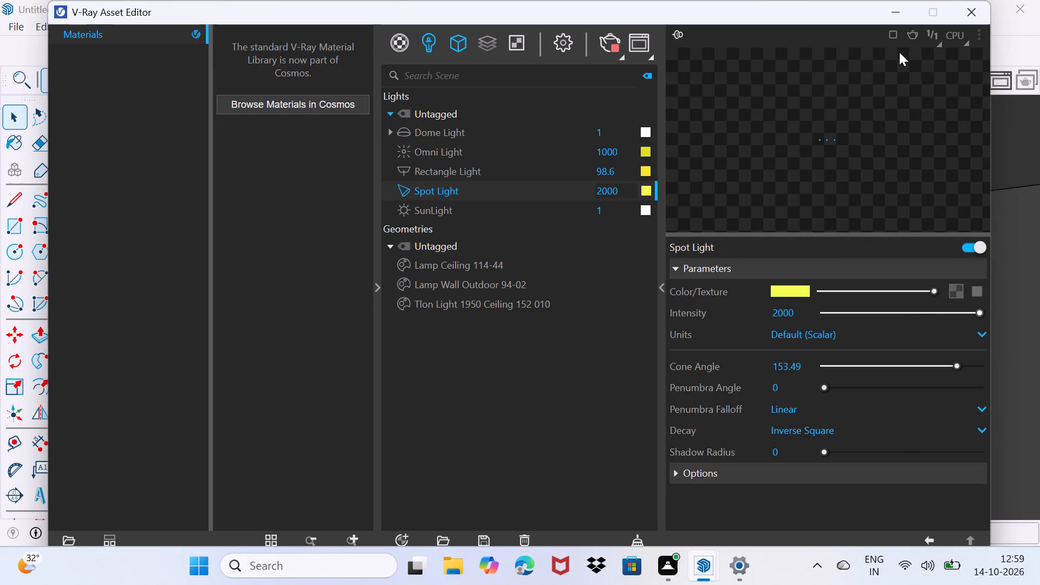
pyautogui.click(890, 12)
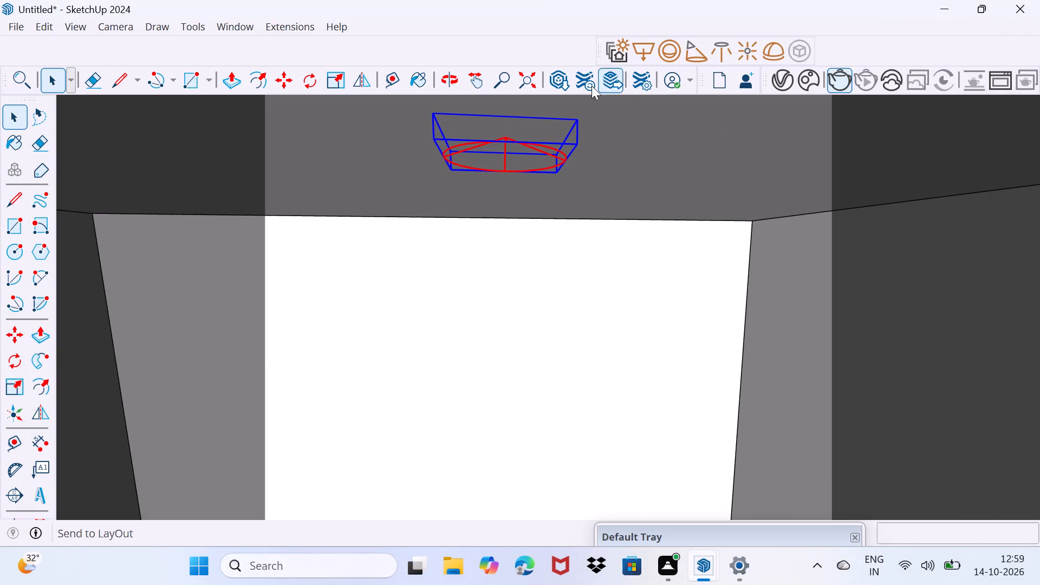
# Set the intensity of the omni light near the ceiling of the room behind the tower's lower curtained double door to 2000.
pyautogui.click(535, 76)
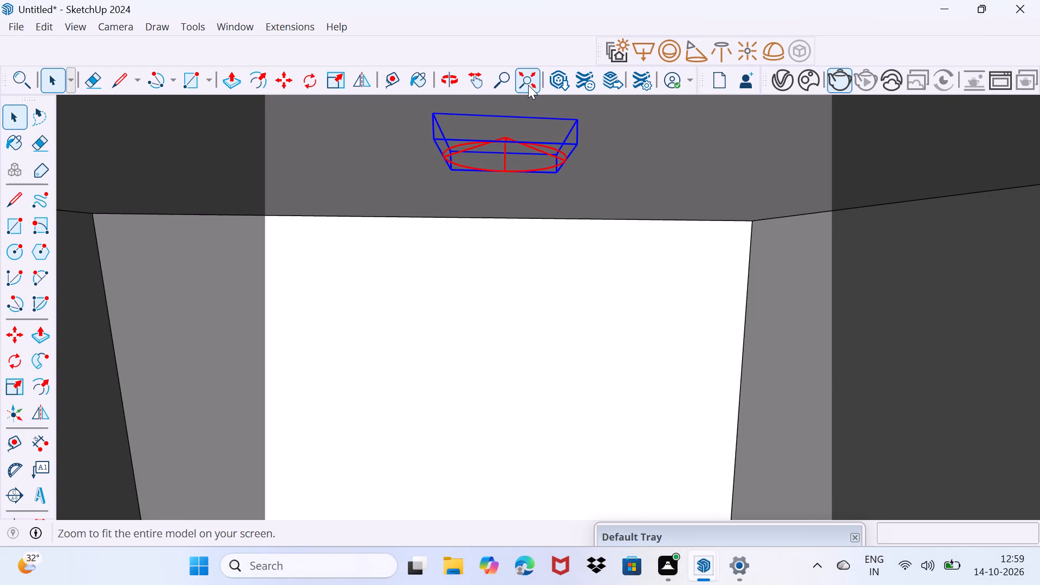
pyautogui.click(460, 295)
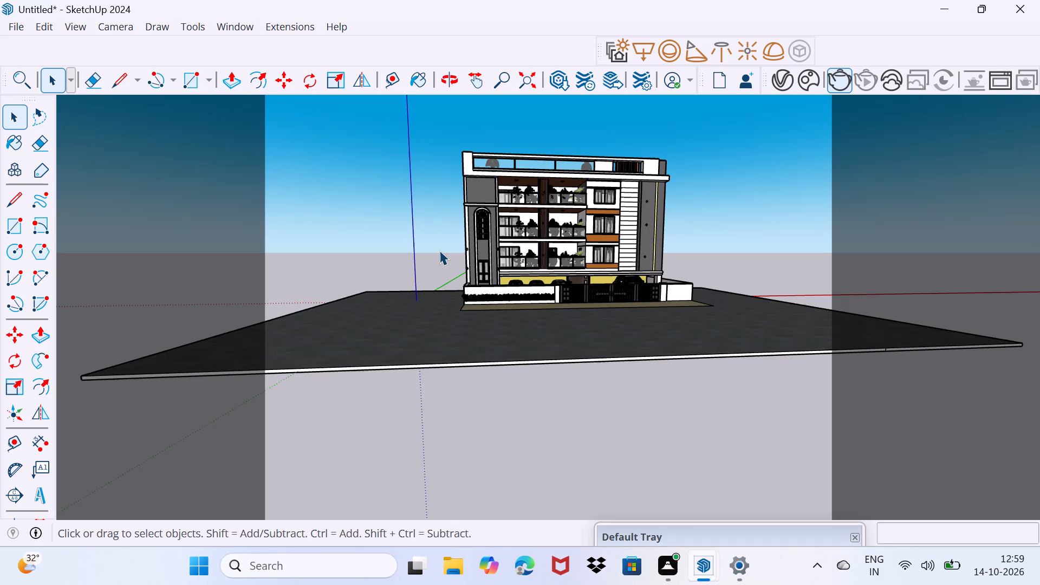
pyautogui.scroll(9, 476, 248)
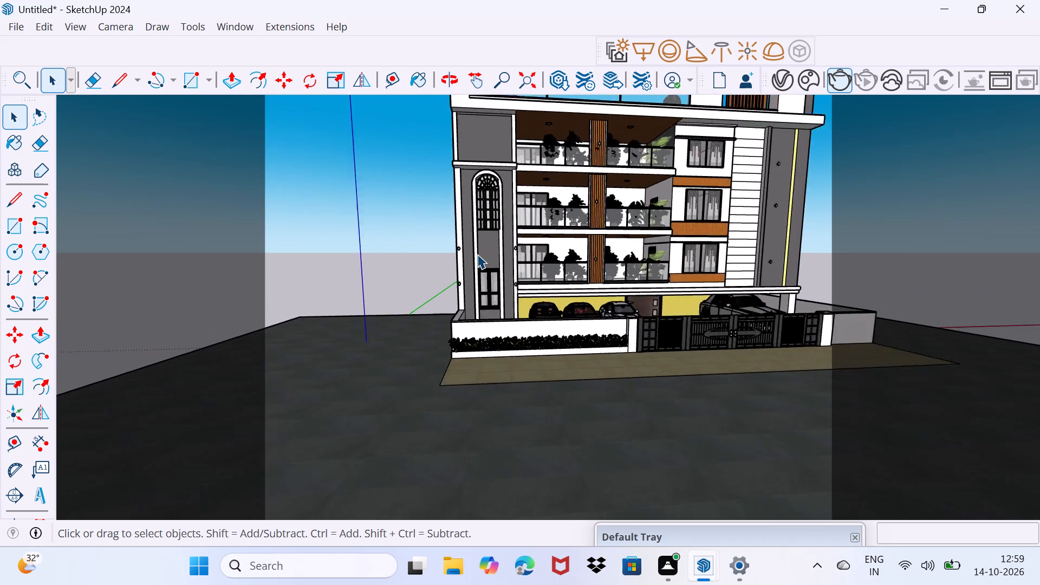
pyautogui.scroll(11, 480, 256)
pyautogui.moveTo(483, 347); pyautogui.dragTo(488, 318, button='middle')
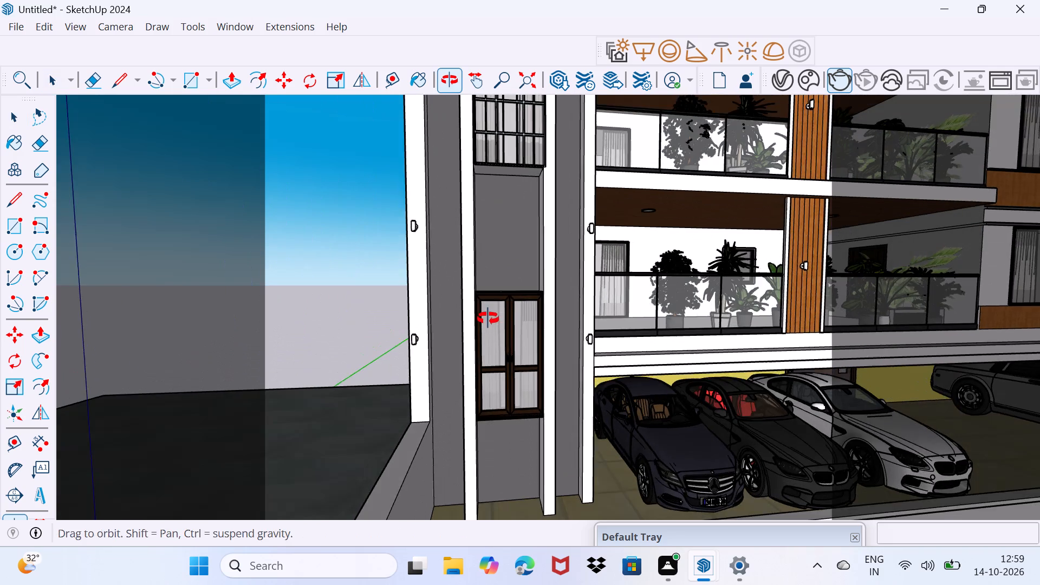
pyautogui.moveTo(488, 318); pyautogui.dragTo(488, 311, button='middle')
pyautogui.scroll(18, 508, 323)
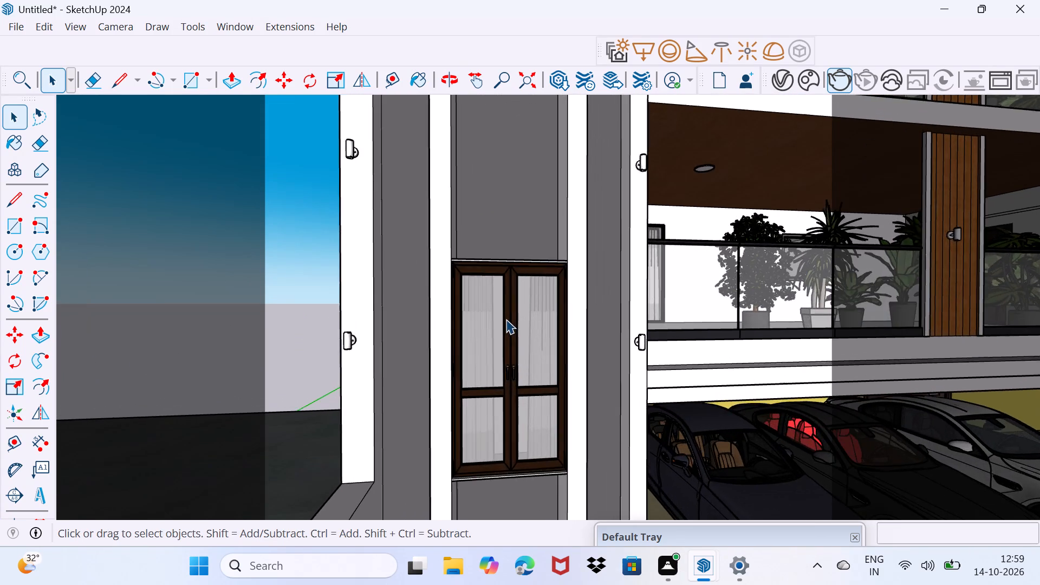
pyautogui.scroll(17, 506, 319)
pyautogui.scroll(12, 490, 312)
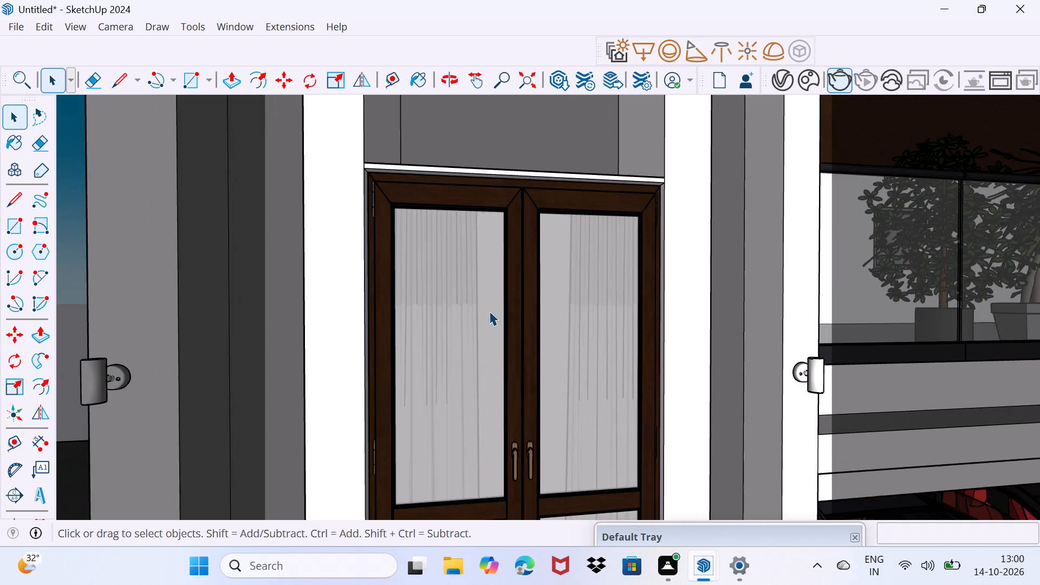
pyautogui.scroll(18, 489, 311)
pyautogui.scroll(5, 487, 305)
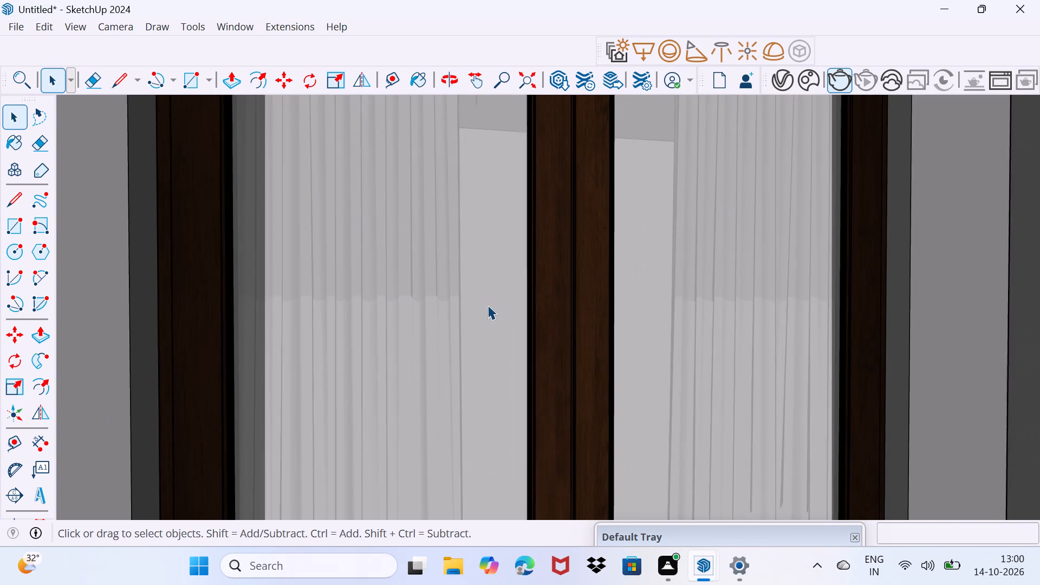
pyautogui.scroll(16, 487, 305)
pyautogui.scroll(12, 486, 301)
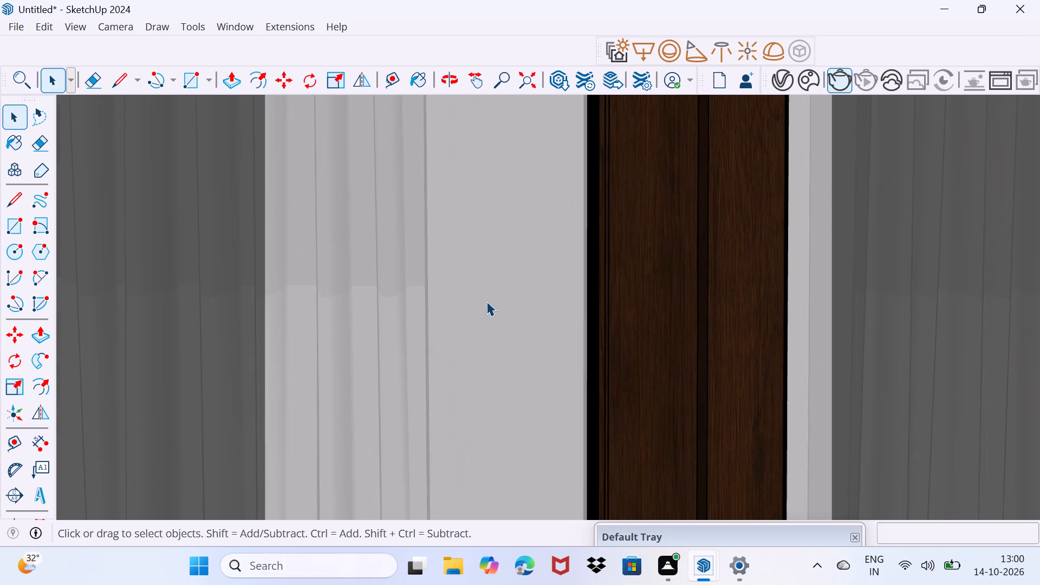
pyautogui.scroll(17, 486, 301)
pyautogui.scroll(17, 485, 298)
pyautogui.scroll(15, 485, 297)
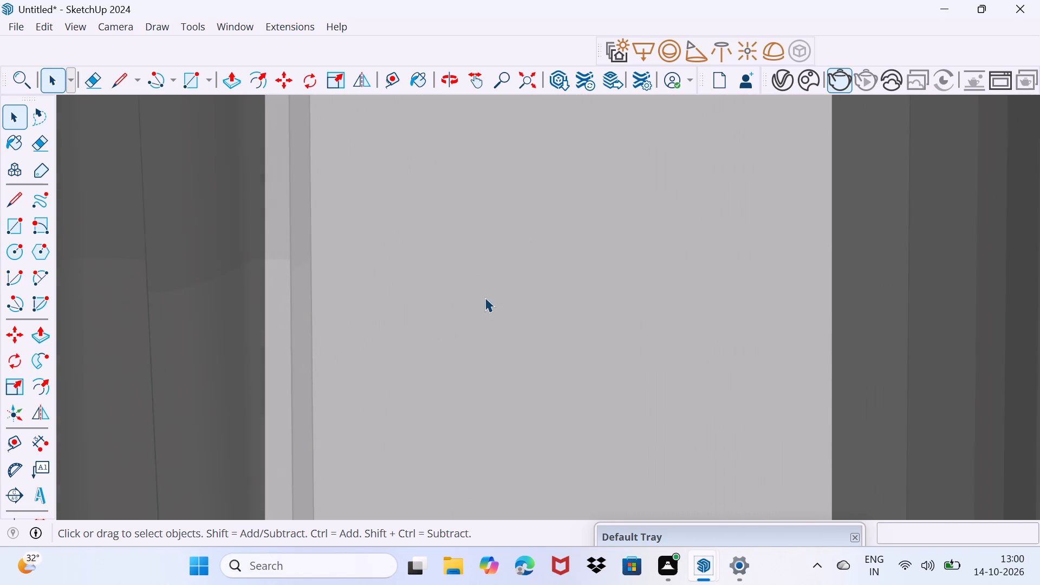
pyautogui.scroll(19, 485, 297)
pyautogui.scroll(8, 485, 297)
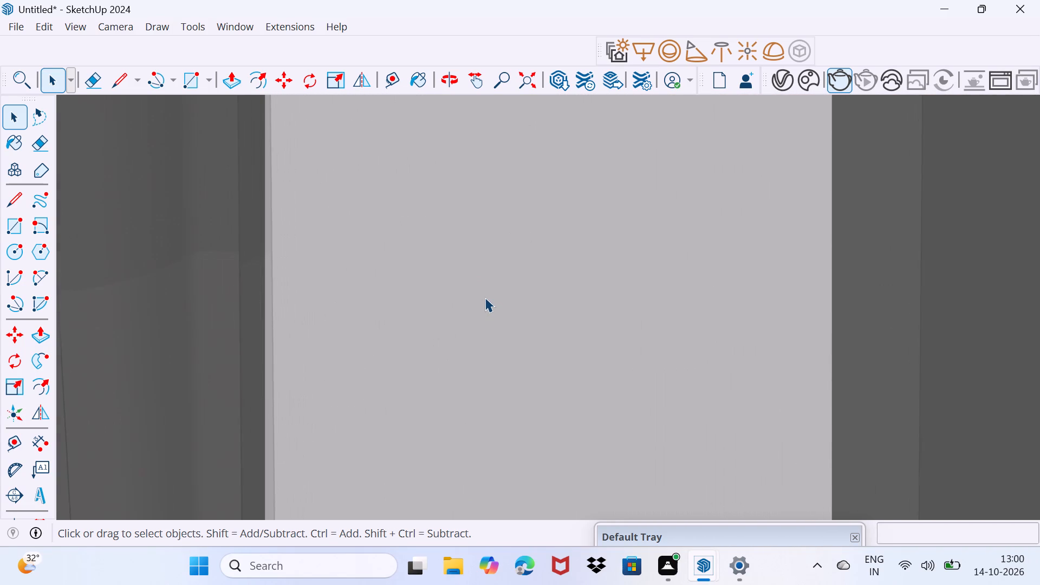
pyautogui.scroll(18, 485, 297)
pyautogui.scroll(8, 485, 297)
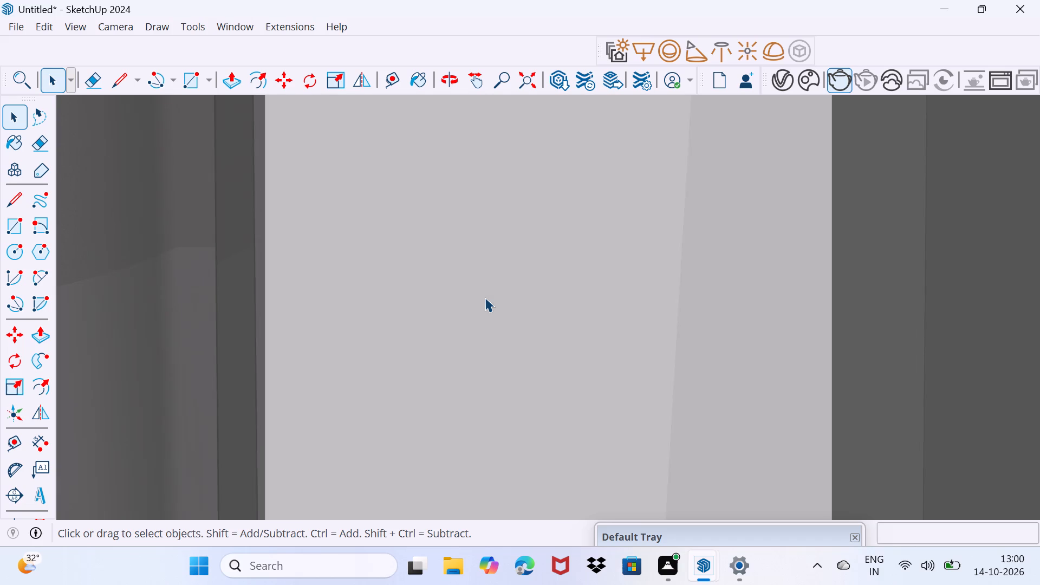
pyautogui.scroll(7, 485, 297)
pyautogui.scroll(-2, 485, 297)
pyautogui.scroll(17, 485, 297)
pyautogui.scroll(5, 485, 297)
pyautogui.scroll(-2, 485, 297)
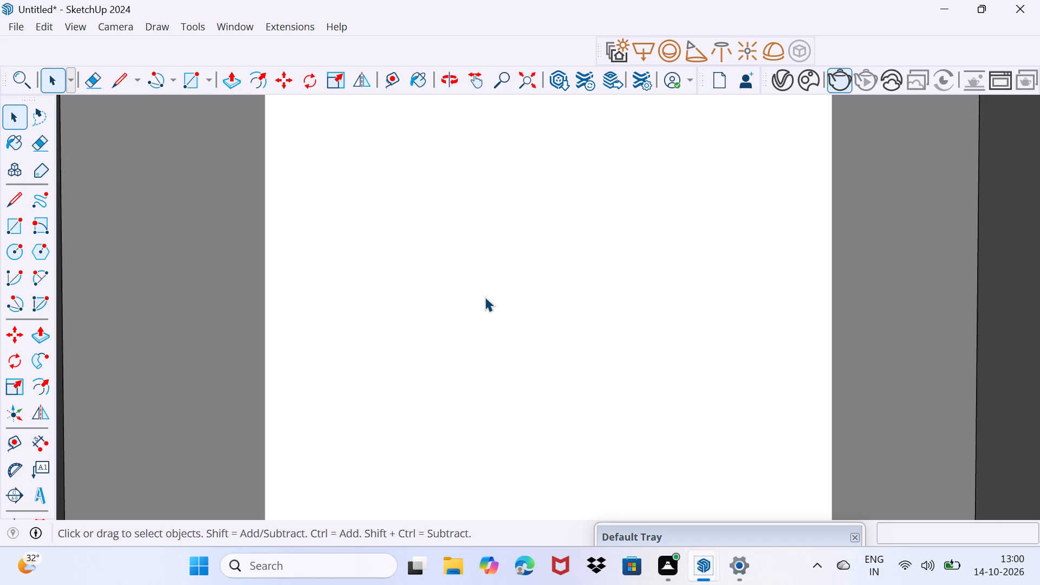
pyautogui.keyDown('shift'); pyautogui.moveTo(485, 297); pyautogui.dragTo(477, 349, button='middle'); pyautogui.keyUp('shift')
pyautogui.moveTo(498, 293); pyautogui.dragTo(460, 419, button='middle')
pyautogui.moveTo(485, 313); pyautogui.dragTo(482, 378, button='middle')
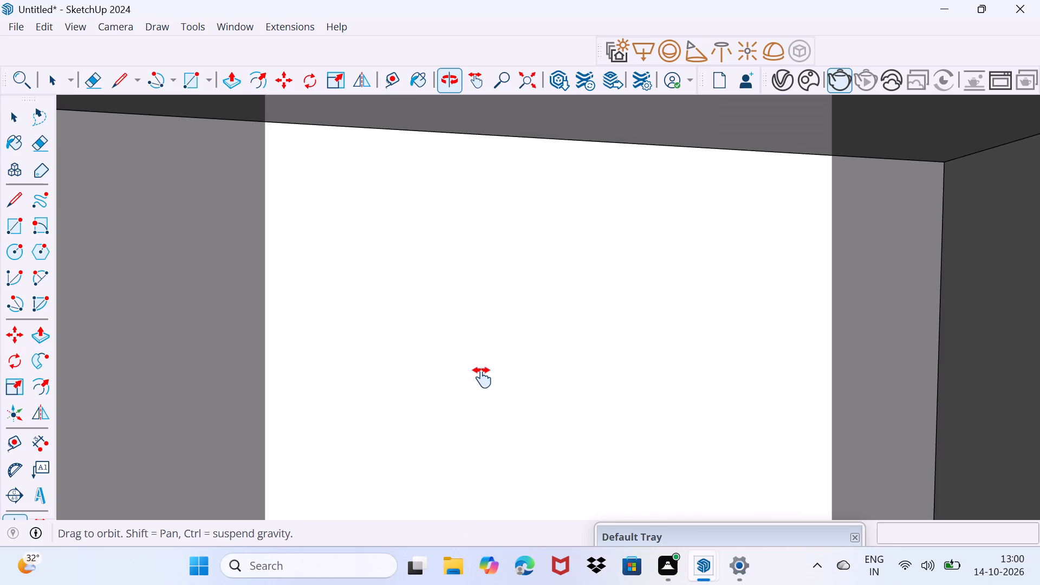
pyautogui.moveTo(482, 378); pyautogui.dragTo(483, 375, button='middle')
pyautogui.moveTo(485, 367); pyautogui.dragTo(629, 315, button='middle')
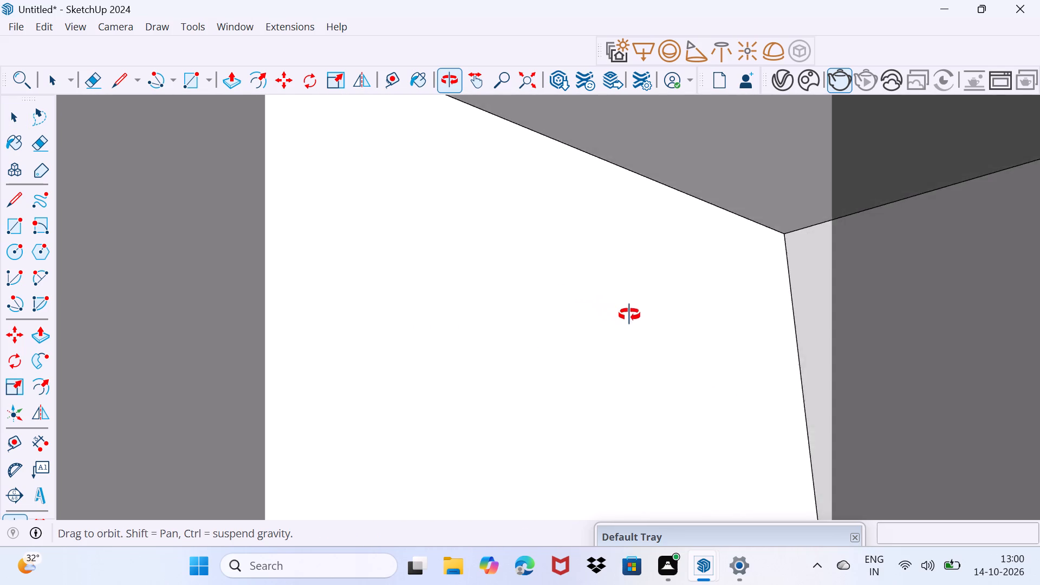
pyautogui.moveTo(629, 315); pyautogui.dragTo(586, 389, button='middle')
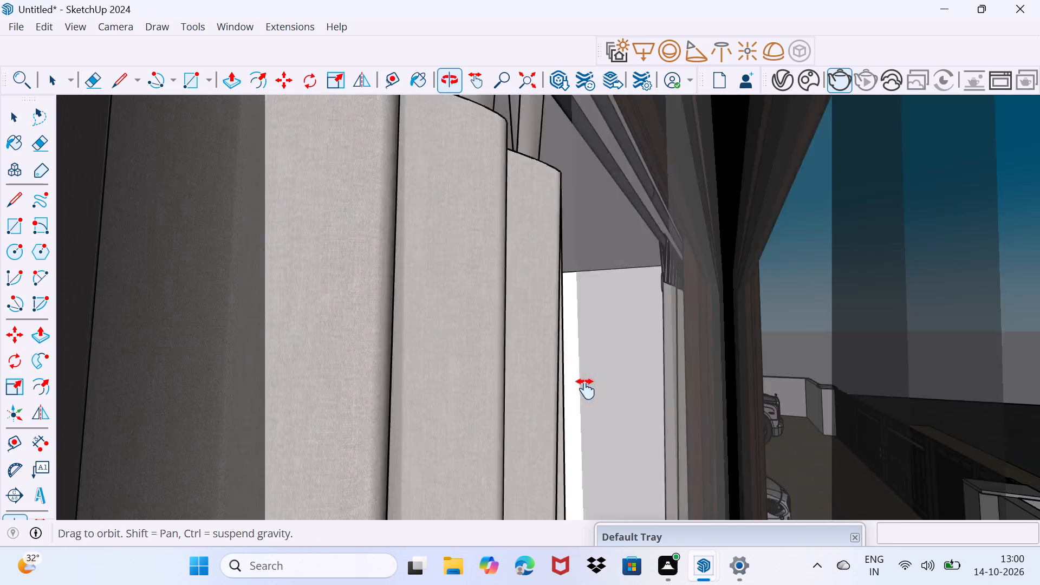
pyautogui.moveTo(586, 389); pyautogui.dragTo(633, 384, button='middle')
pyautogui.click(524, 192)
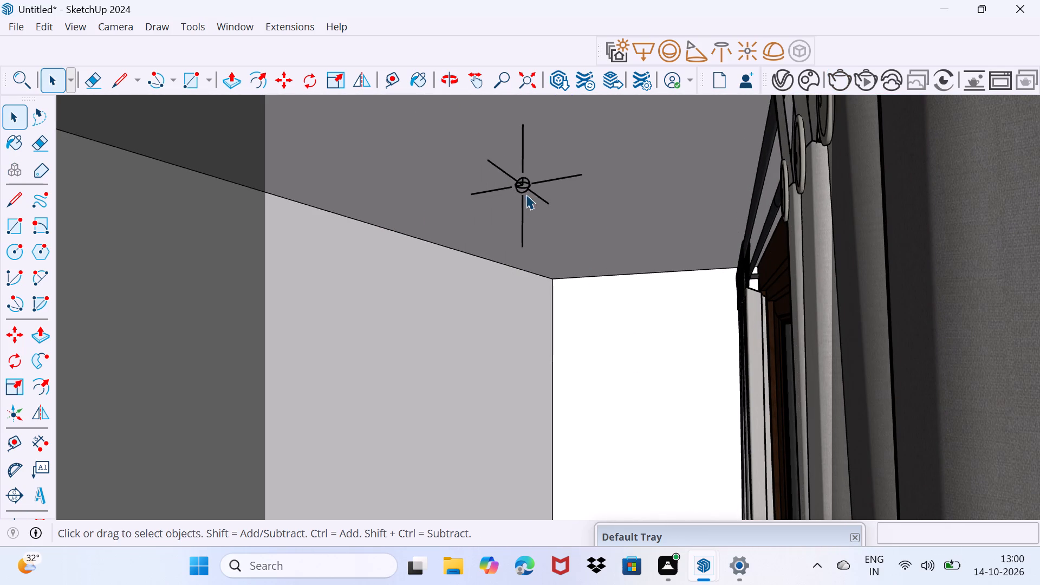
pyautogui.click(779, 79)
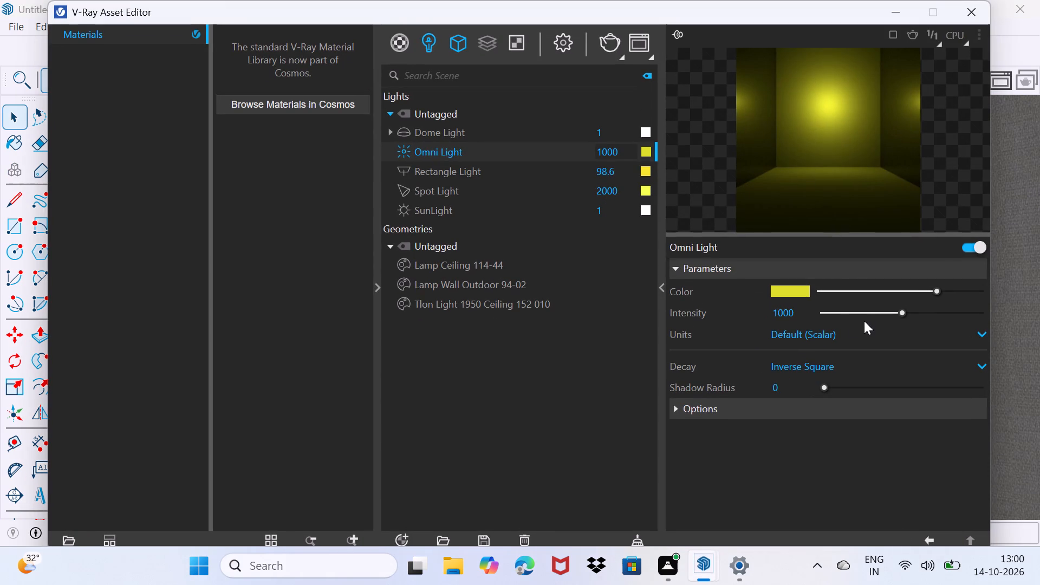
pyautogui.moveTo(905, 310); pyautogui.dragTo(1039, 297)
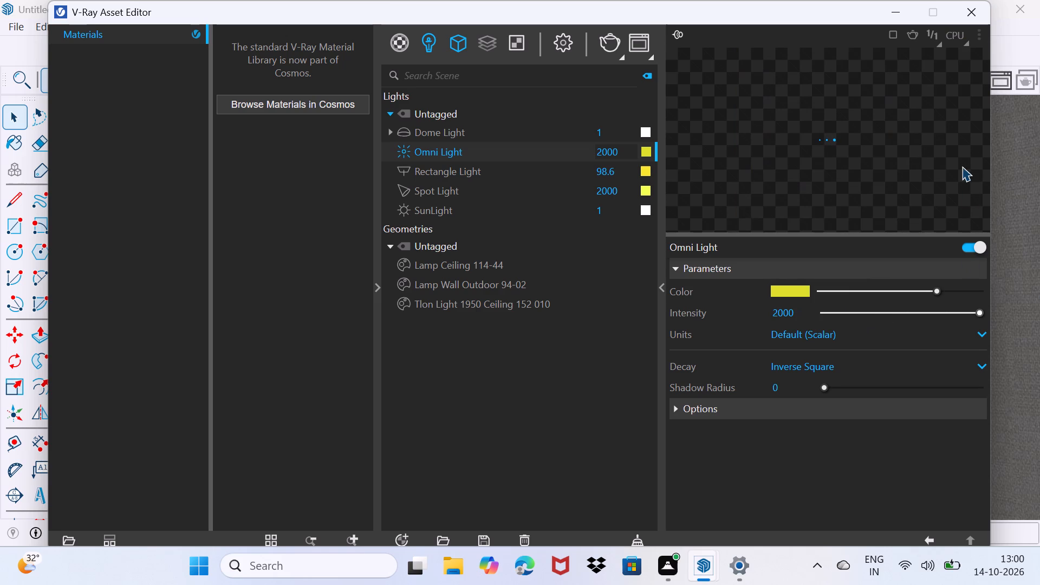
pyautogui.click(892, 5)
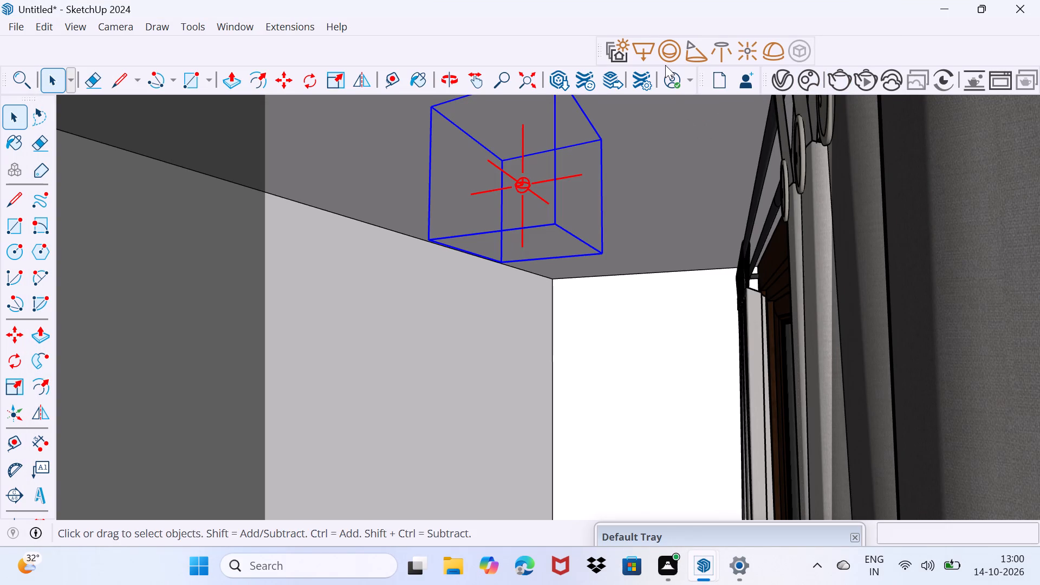
# Frame the house frontage at an angle from its front corner within the safe frame and start a V-Ray render.
pyautogui.click(527, 81)
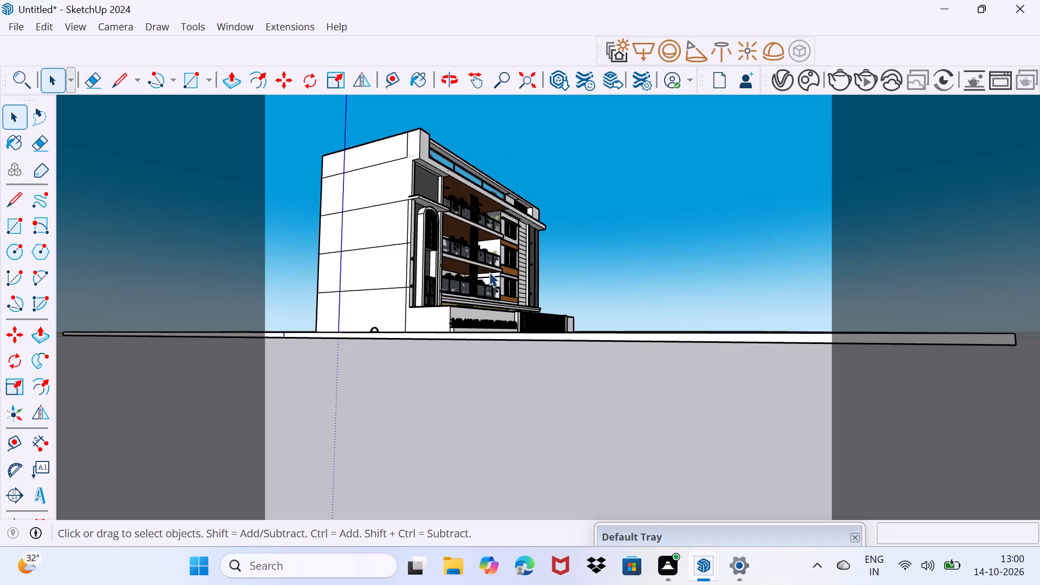
pyautogui.moveTo(489, 274); pyautogui.dragTo(400, 346, button='middle')
pyautogui.scroll(6, 448, 335)
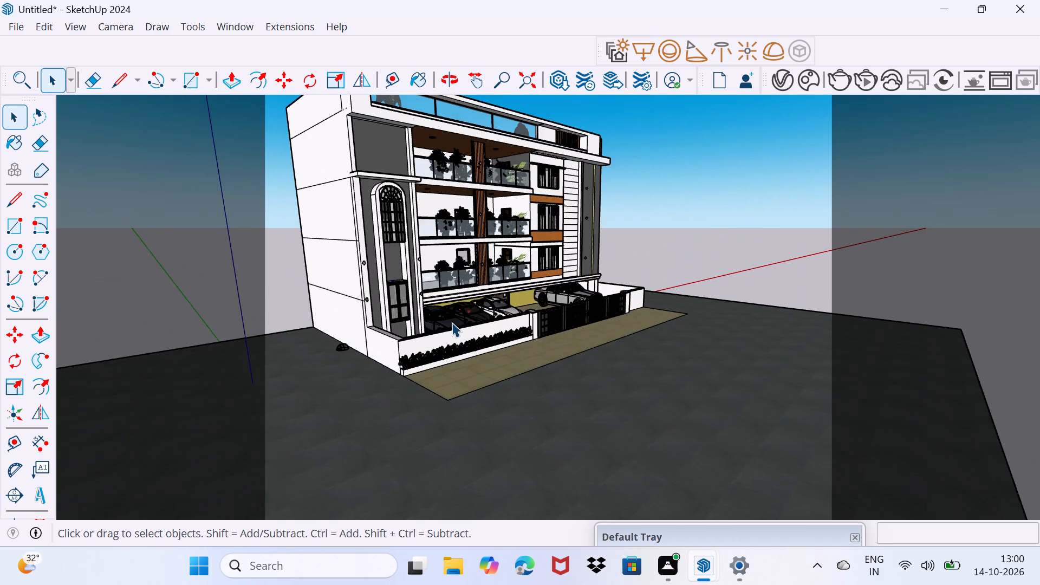
pyautogui.scroll(2, 452, 322)
pyautogui.moveTo(450, 318); pyautogui.dragTo(348, 333, button='middle')
pyautogui.moveTo(426, 308); pyautogui.dragTo(341, 375, button='middle')
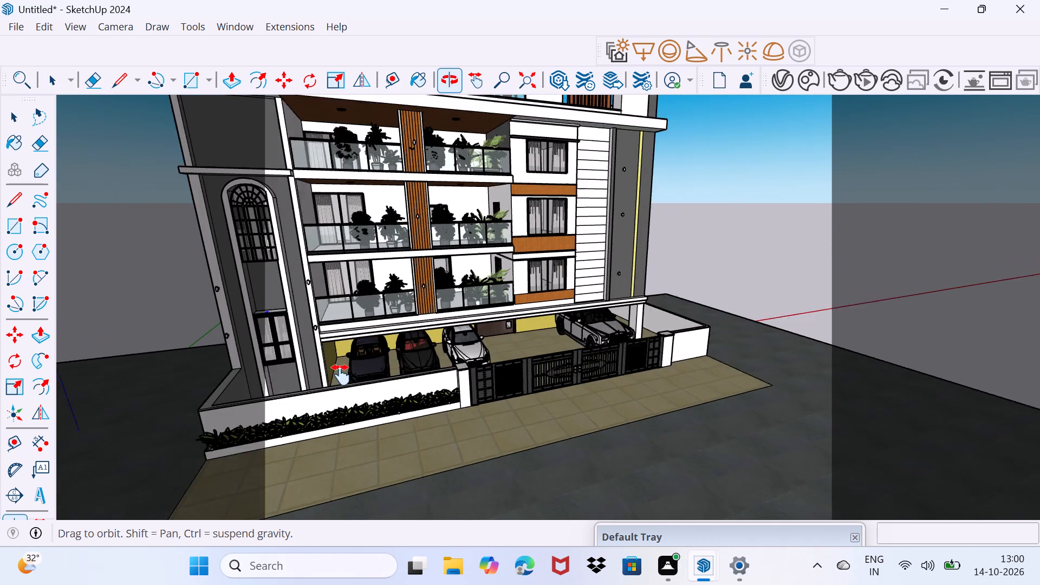
pyautogui.moveTo(341, 375); pyautogui.dragTo(357, 377, button='middle')
pyautogui.moveTo(382, 379); pyautogui.dragTo(437, 358, button='middle')
pyautogui.keyDown('shift'); pyautogui.moveTo(378, 354); pyautogui.dragTo(465, 348, button='middle'); pyautogui.keyUp('shift')
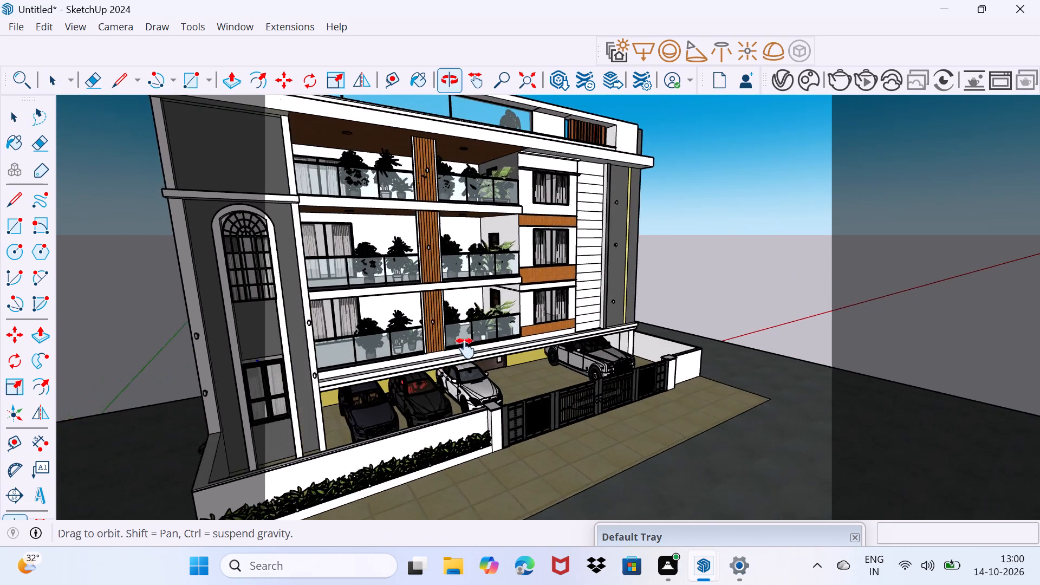
pyautogui.keyDown('shift'); pyautogui.moveTo(465, 348); pyautogui.dragTo(493, 352, button='middle'); pyautogui.keyUp('shift')
pyautogui.scroll(-4, 493, 352)
pyautogui.keyDown('shift'); pyautogui.moveTo(484, 357); pyautogui.dragTo(426, 398, button='middle'); pyautogui.keyUp('shift')
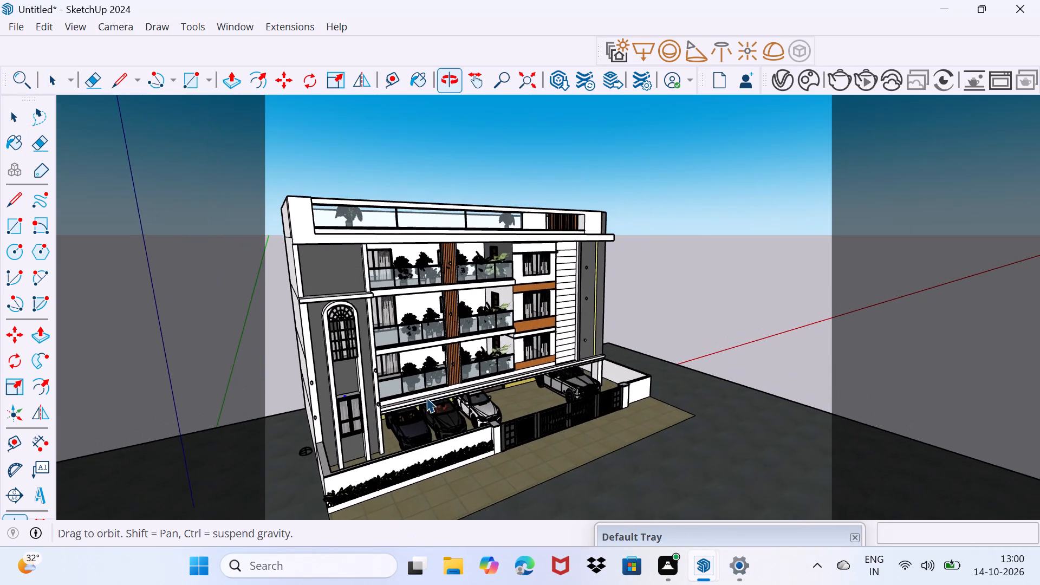
pyautogui.keyDown('shift'); pyautogui.moveTo(426, 398); pyautogui.dragTo(430, 395, button='middle'); pyautogui.keyUp('shift')
pyautogui.moveTo(401, 436); pyautogui.dragTo(418, 396, button='middle')
pyautogui.scroll(3, 421, 398)
pyautogui.keyDown('shift'); pyautogui.middleClick(422, 389); pyautogui.keyUp('shift')
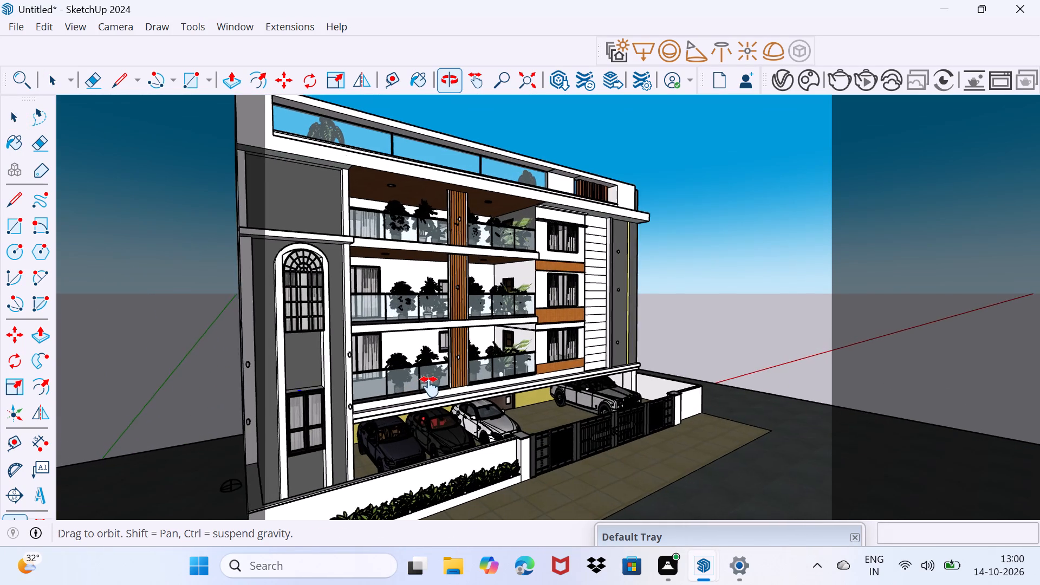
pyautogui.scroll(2, 428, 388)
pyautogui.scroll(-1, 428, 388)
pyautogui.moveTo(428, 388); pyautogui.dragTo(420, 397, button='middle')
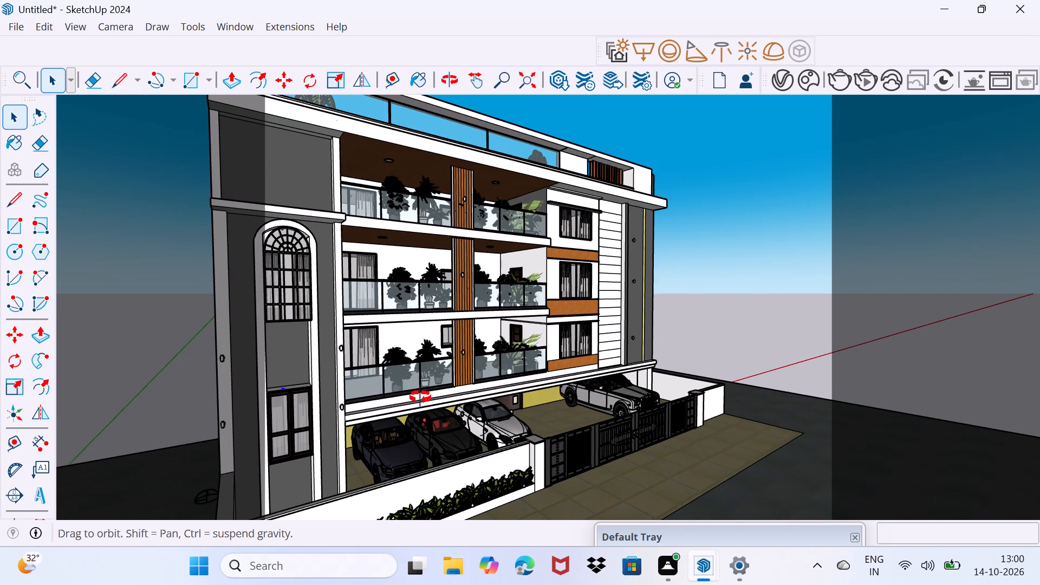
pyautogui.moveTo(420, 397); pyautogui.dragTo(422, 400, button='middle')
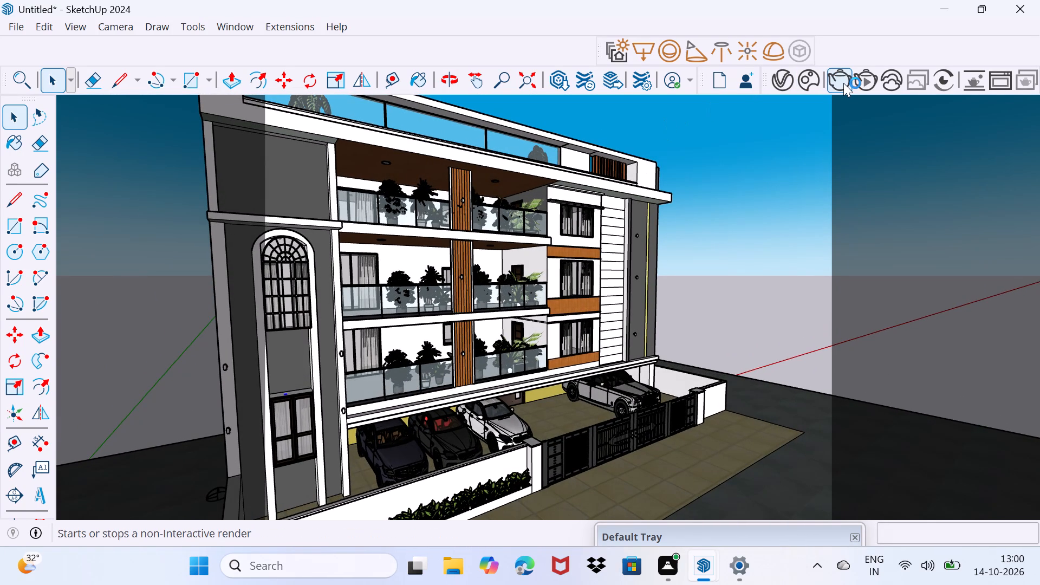
pyautogui.click(843, 83)
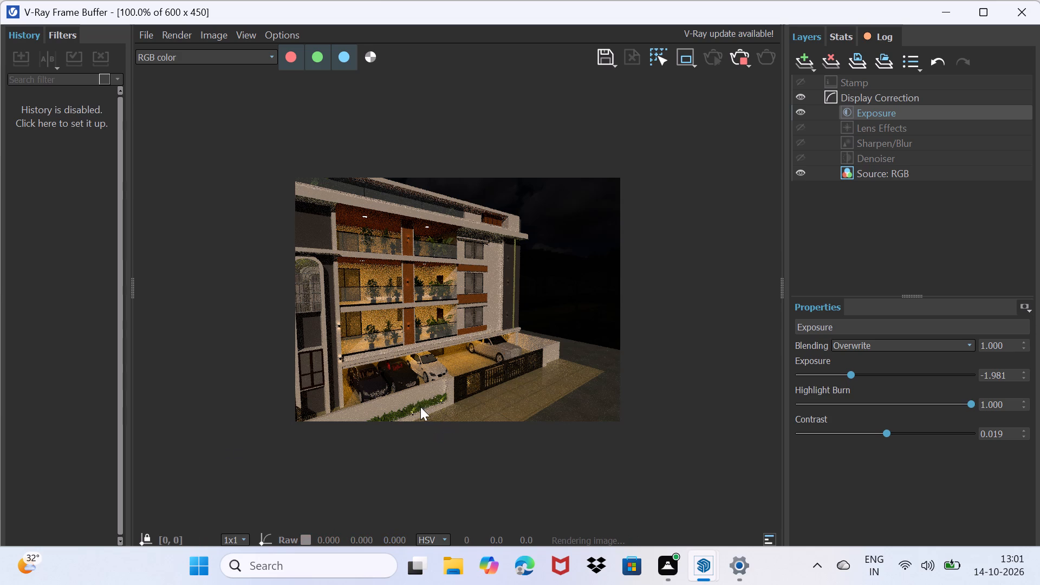
# Examine the lit balconies, windows and parking area in the new render up close and as a whole.
pyautogui.scroll(3, 326, 351)
pyautogui.scroll(-4, 282, 363)
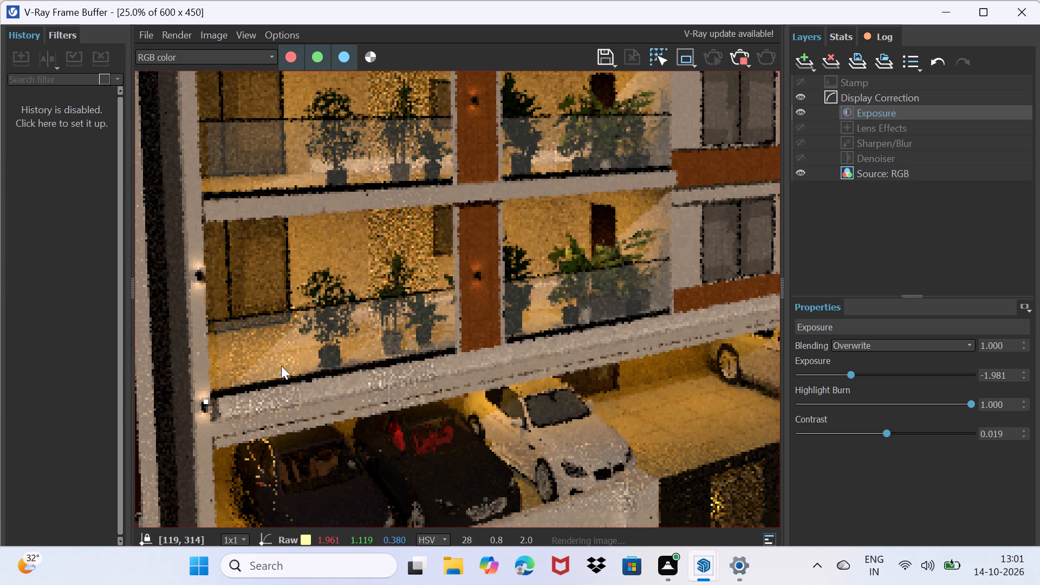
pyautogui.scroll(-4, 278, 356)
pyautogui.scroll(-4, 430, 314)
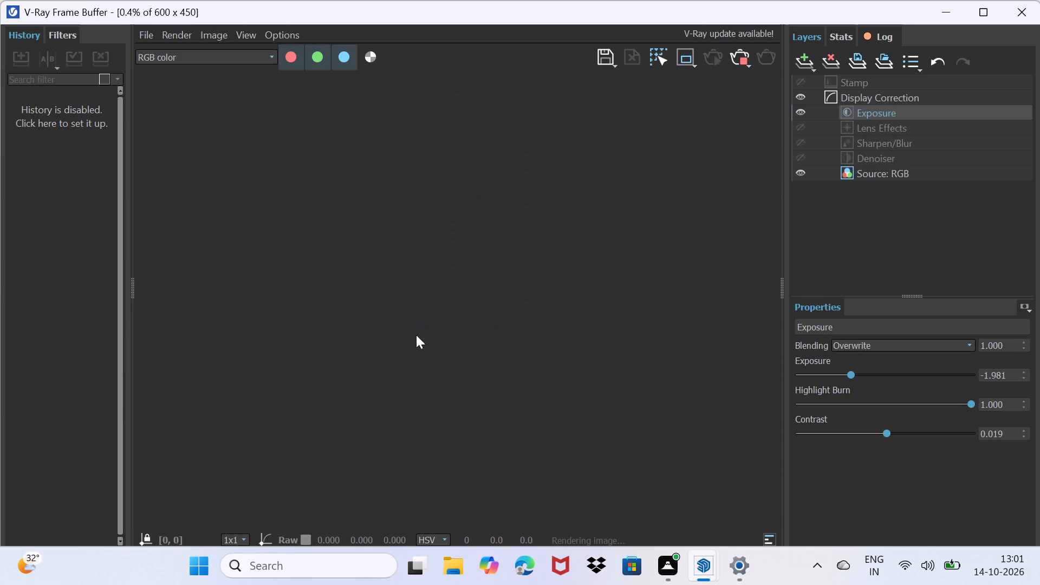
pyautogui.scroll(3, 408, 304)
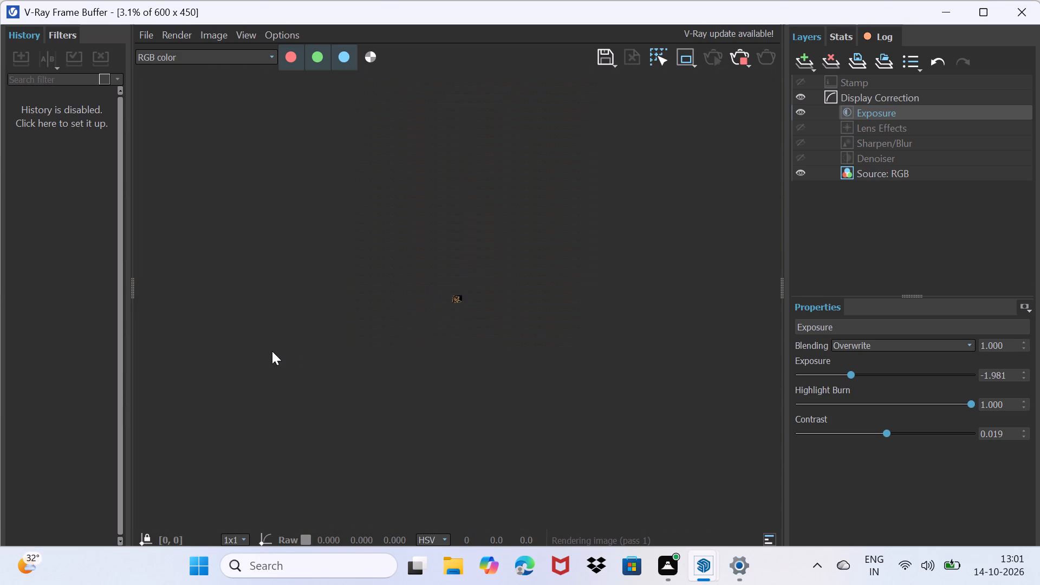
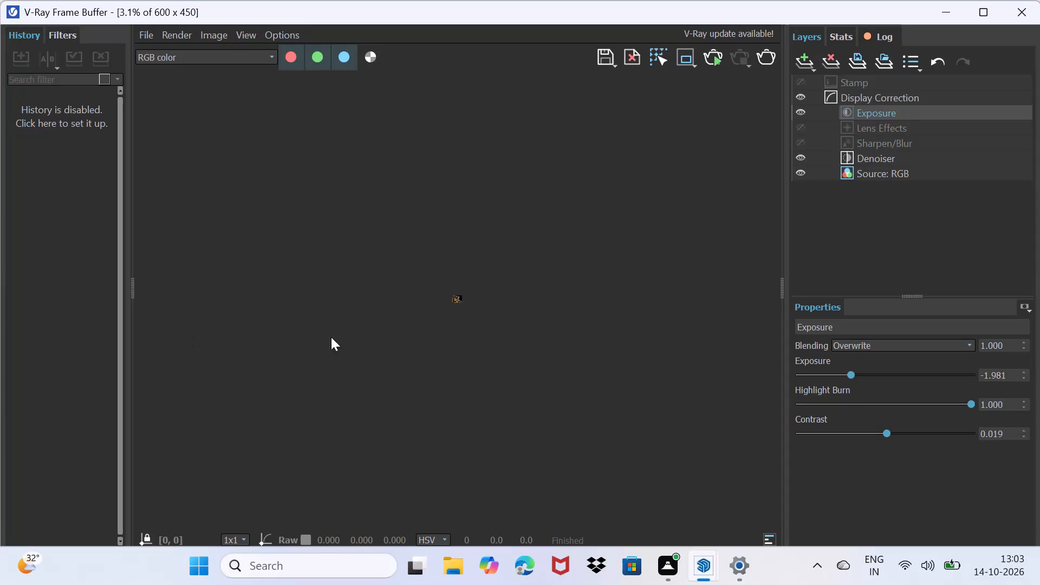
# Examine the balconies, parked cars and facade lighting in the finished night render of the building.
pyautogui.scroll(-2, 399, 343)
pyautogui.scroll(8, 439, 320)
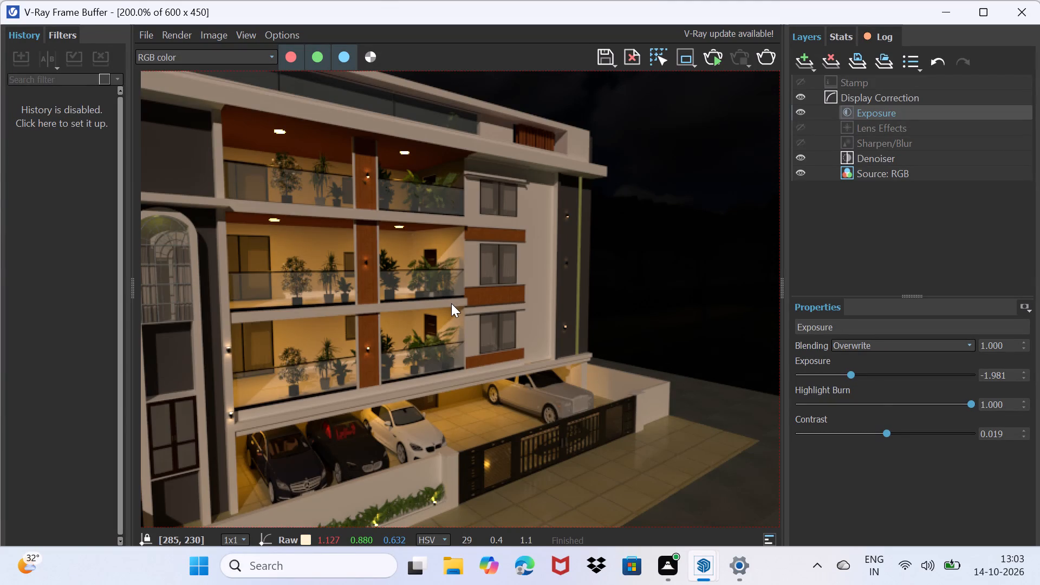
pyautogui.moveTo(456, 300); pyautogui.dragTo(559, 284, button='middle')
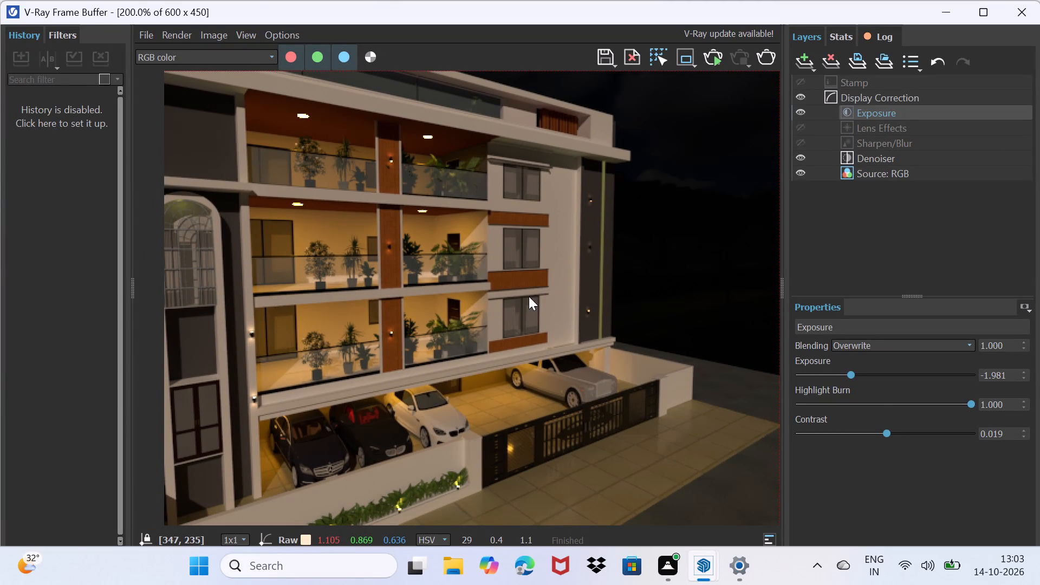
pyautogui.moveTo(418, 403); pyautogui.dragTo(460, 349, button='middle')
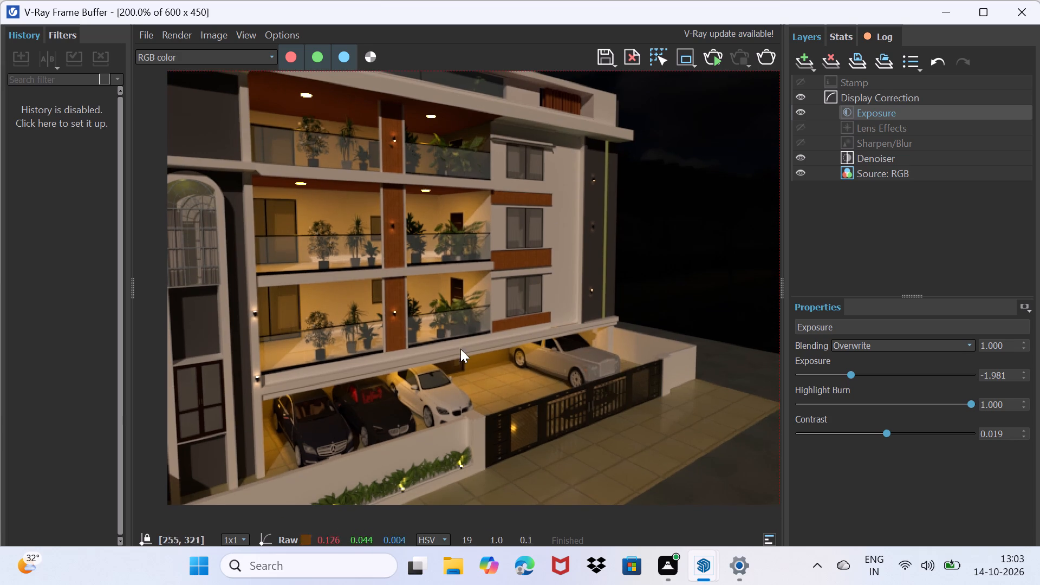
pyautogui.moveTo(460, 349); pyautogui.dragTo(502, 317, button='middle')
pyautogui.scroll(-2, 456, 363)
pyautogui.scroll(2, 436, 363)
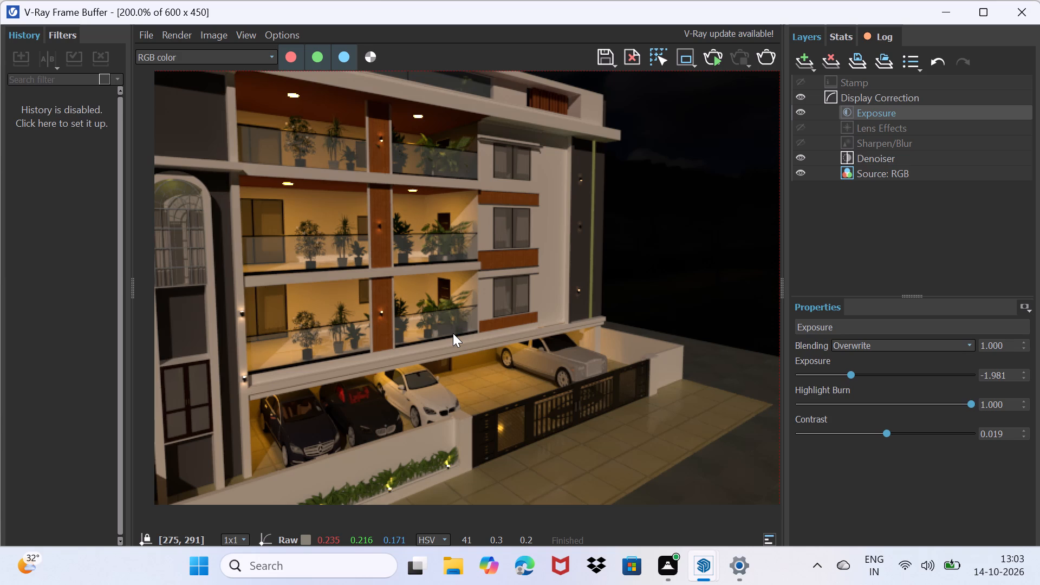
pyautogui.scroll(1, 390, 338)
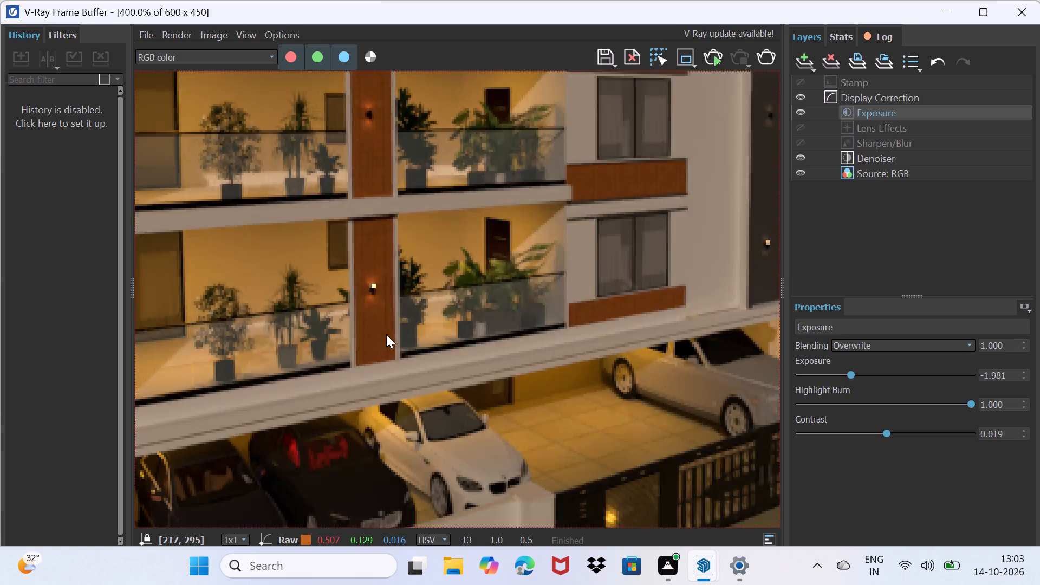
pyautogui.scroll(1, 386, 334)
pyautogui.scroll(-2, 382, 331)
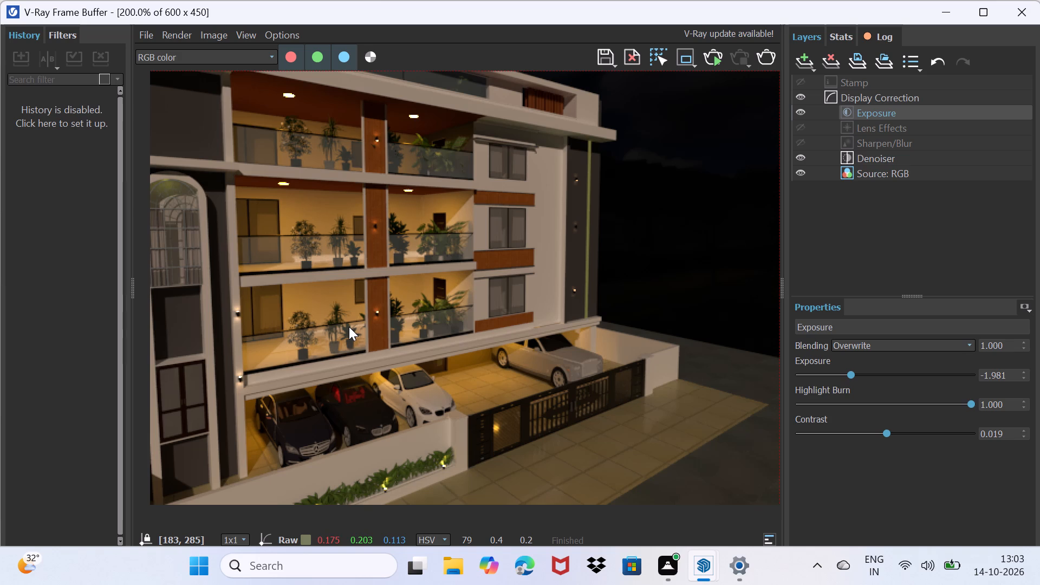
pyautogui.scroll(-1, 365, 321)
pyautogui.moveTo(366, 327); pyautogui.dragTo(361, 340, button='middle')
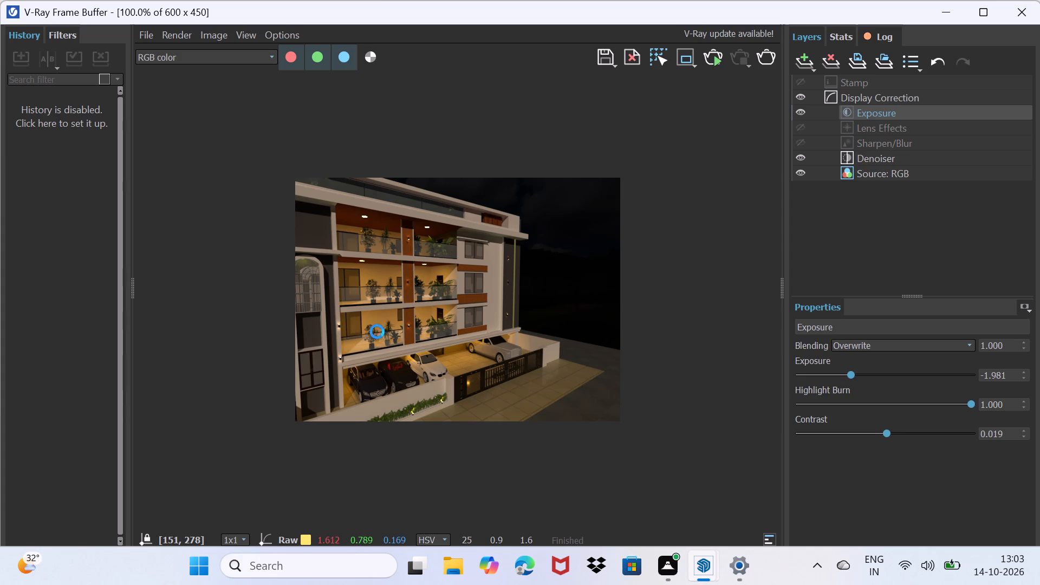
pyautogui.scroll(1, 384, 363)
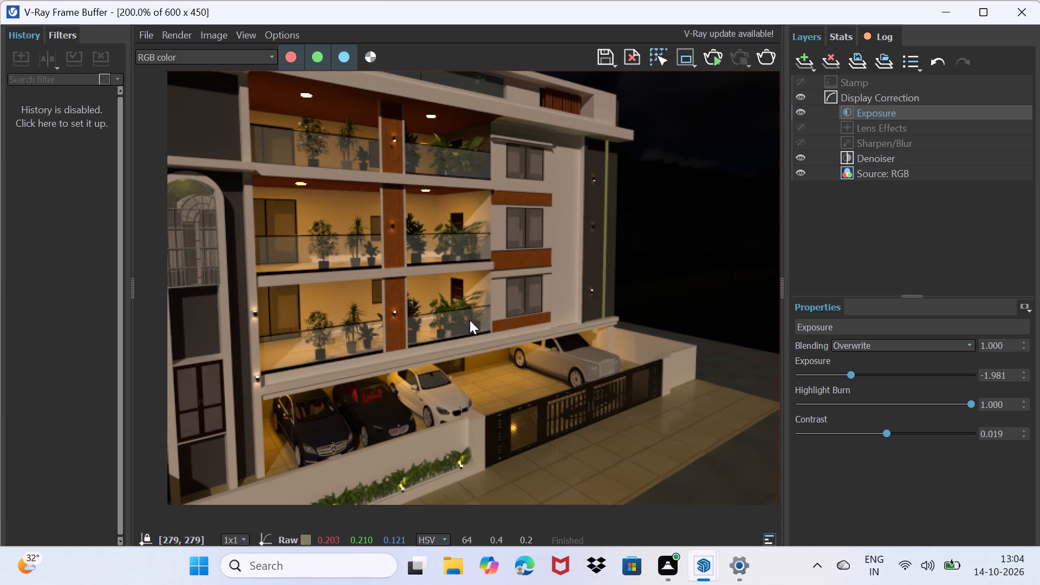
pyautogui.moveTo(470, 320); pyautogui.dragTo(446, 339, button='middle')
pyautogui.moveTo(446, 339); pyautogui.dragTo(523, 323, button='middle')
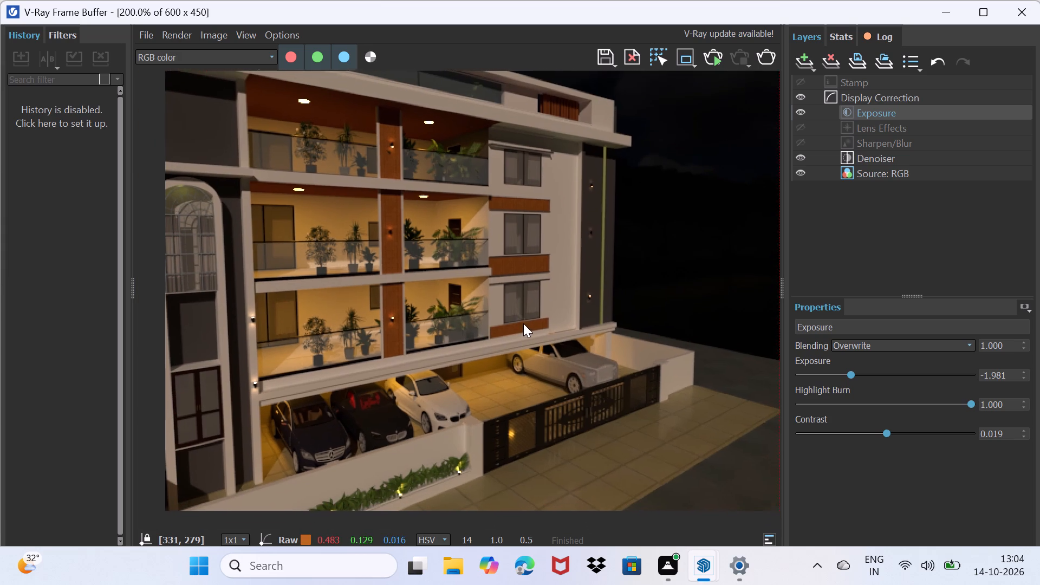
pyautogui.moveTo(523, 323); pyautogui.dragTo(508, 303, button='middle')
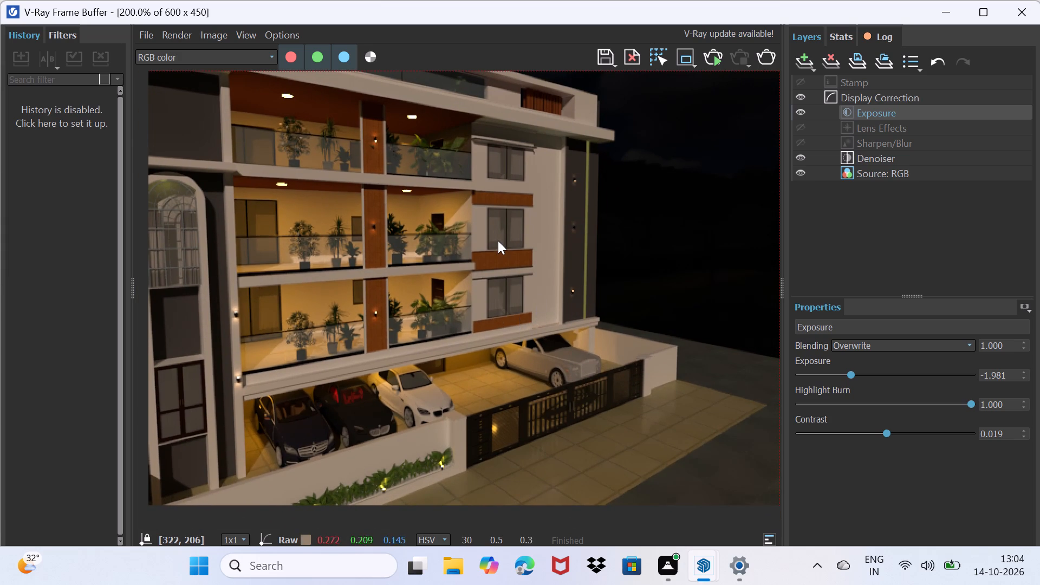
pyautogui.scroll(4, 498, 240)
pyautogui.scroll(-4, 499, 233)
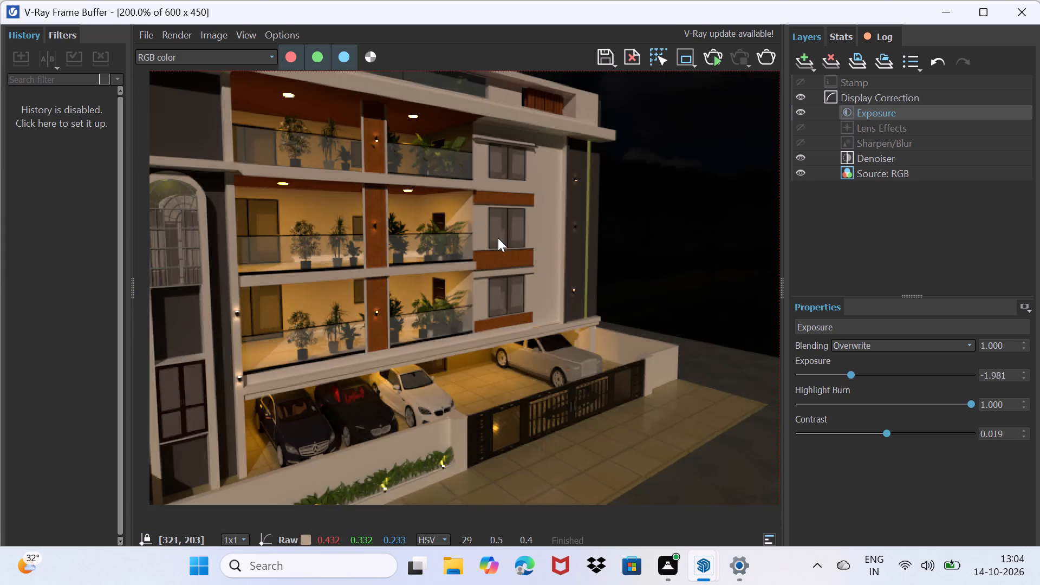
pyautogui.scroll(-2, 498, 238)
pyautogui.scroll(3, 424, 283)
pyautogui.scroll(-2, 424, 283)
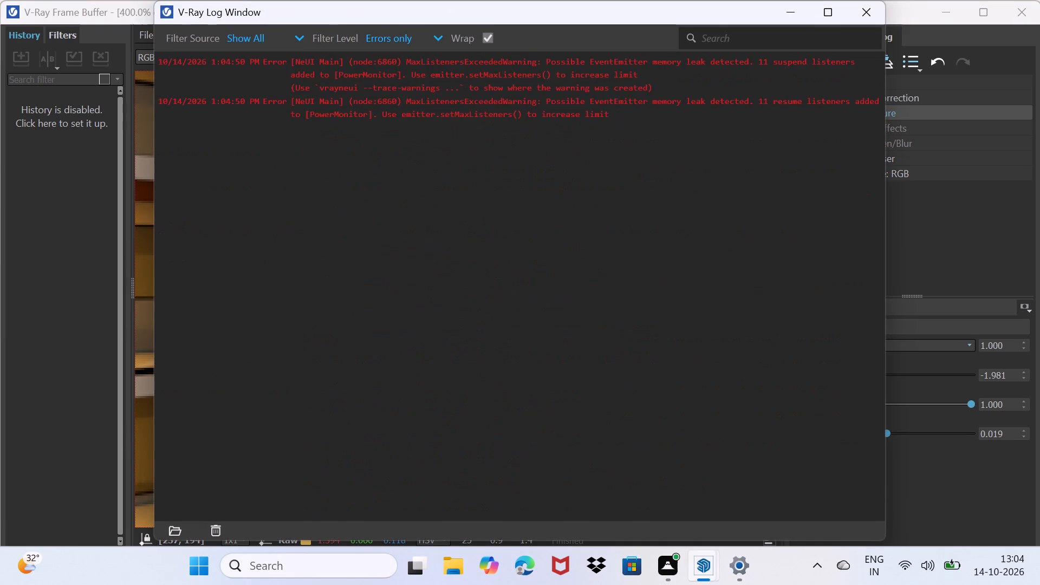
# Close the V-Ray log window and inspect the night render again, up close and as a whole.
pyautogui.click(871, 16)
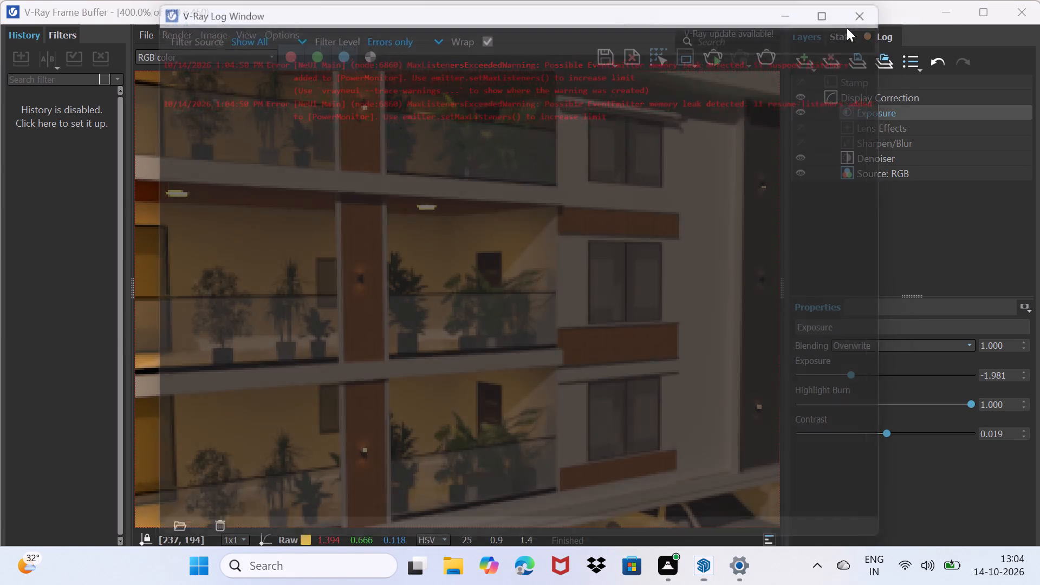
pyautogui.scroll(-3, 521, 278)
pyautogui.scroll(1, 453, 307)
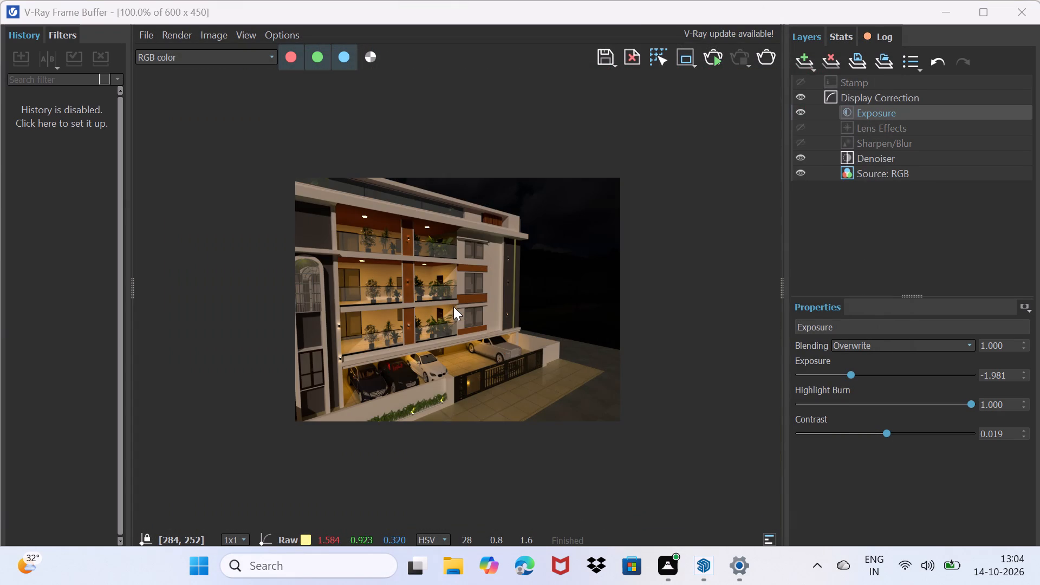
pyautogui.moveTo(337, 380); pyautogui.dragTo(345, 383, button='middle')
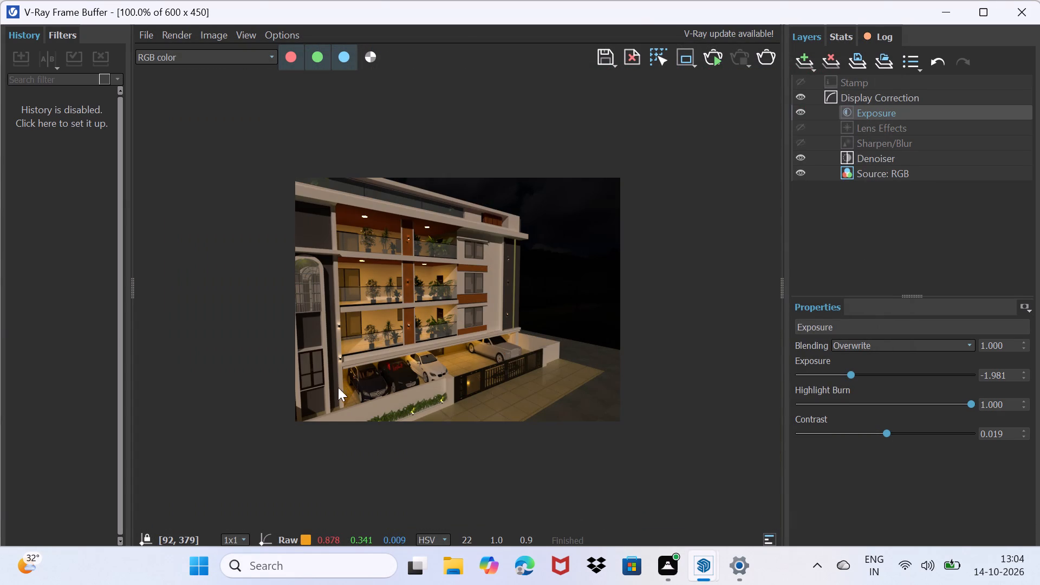
pyautogui.scroll(1, 315, 401)
pyautogui.scroll(-1, 315, 399)
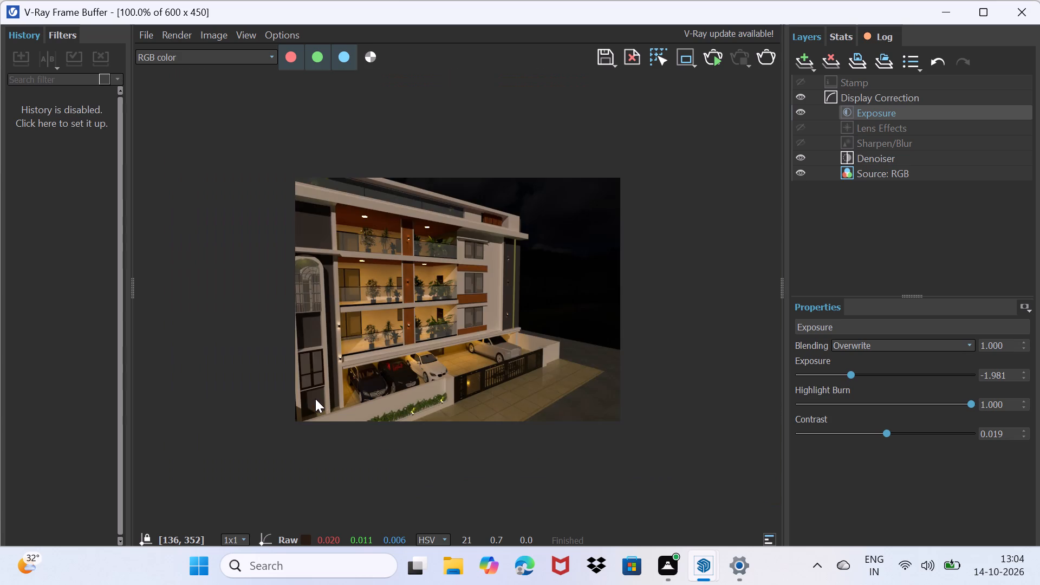
pyautogui.scroll(1, 315, 399)
pyautogui.scroll(-1, 315, 399)
pyautogui.scroll(1, 315, 399)
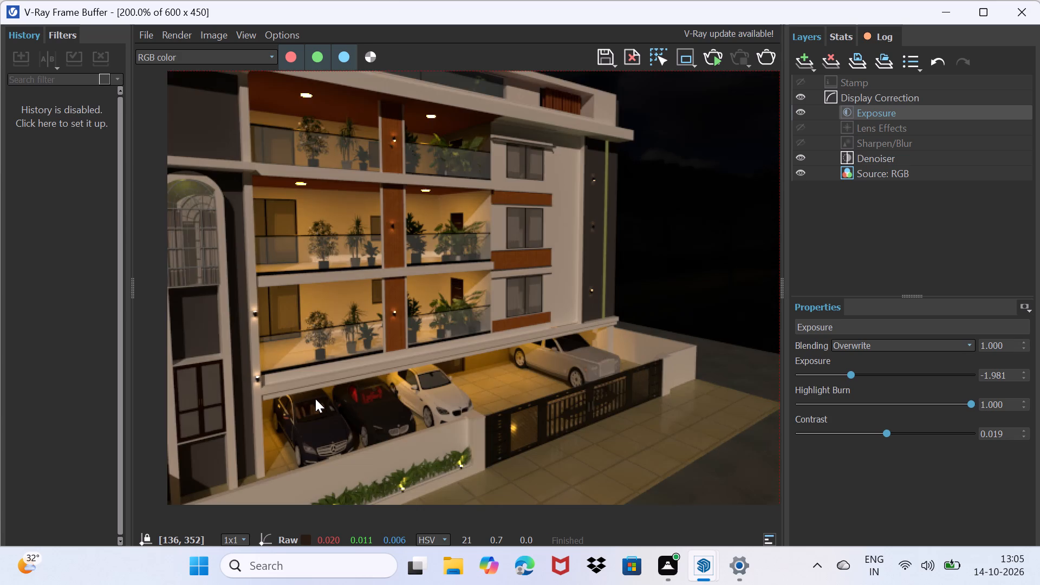
pyautogui.scroll(-1, 315, 399)
pyautogui.scroll(1, 315, 399)
pyautogui.scroll(-1, 315, 399)
pyautogui.scroll(1, 315, 399)
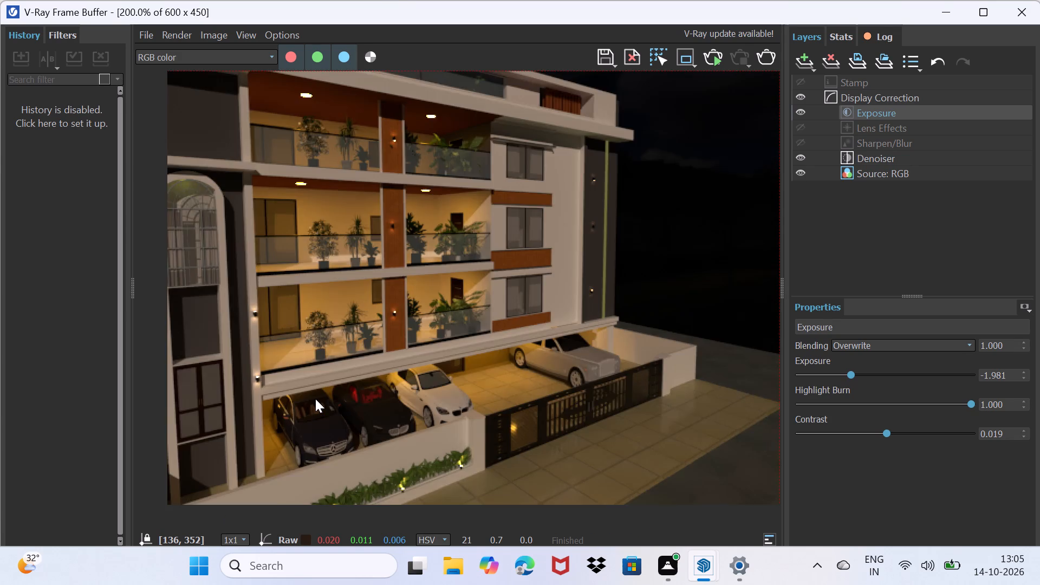
pyautogui.scroll(-1, 315, 399)
pyautogui.scroll(1, 315, 396)
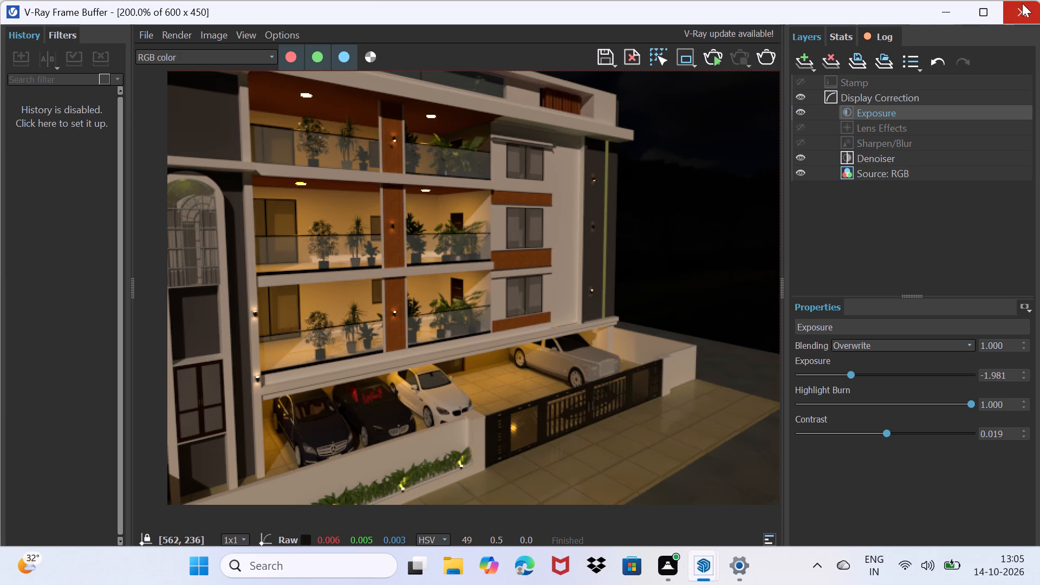
# Return to the SketchUp model at the grey wall with the vertical strip and create a new Generic V-Ray material.
pyautogui.click(957, 11)
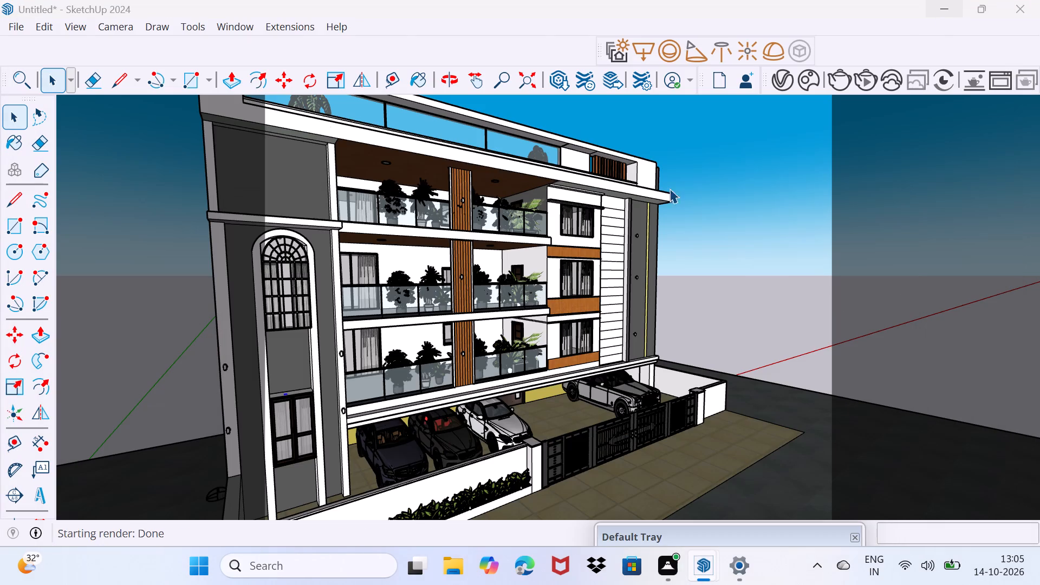
pyautogui.scroll(2, 525, 290)
pyautogui.moveTo(678, 262); pyautogui.dragTo(485, 271, button='middle')
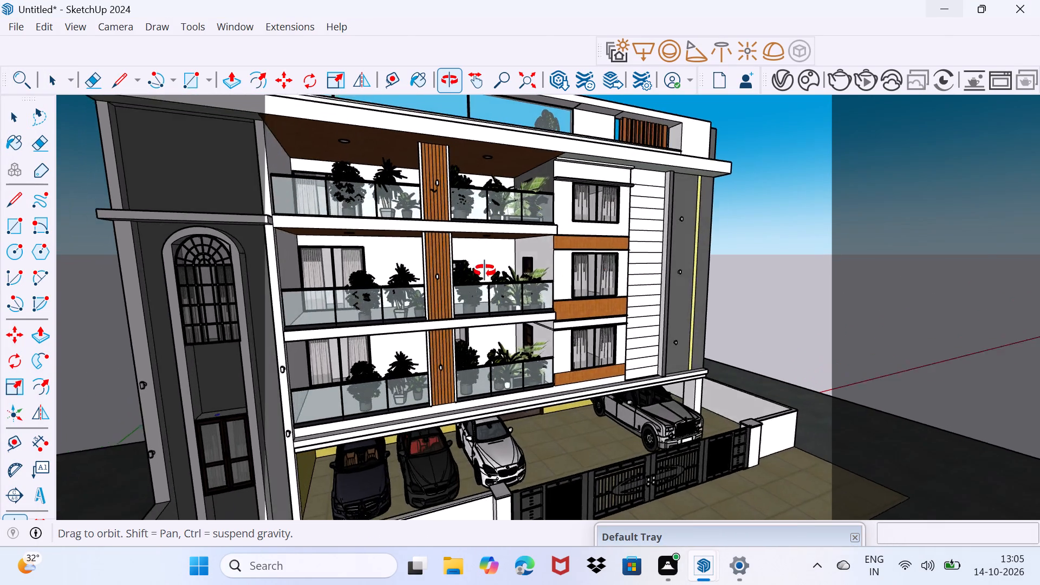
pyautogui.moveTo(485, 271); pyautogui.dragTo(485, 270, button='middle')
pyautogui.scroll(7, 756, 279)
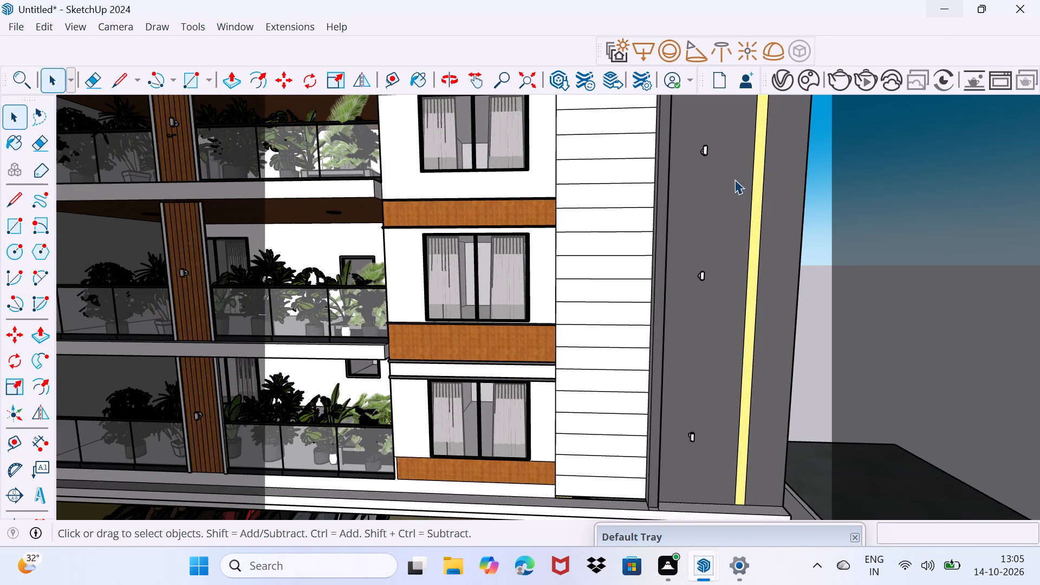
pyautogui.click(779, 87)
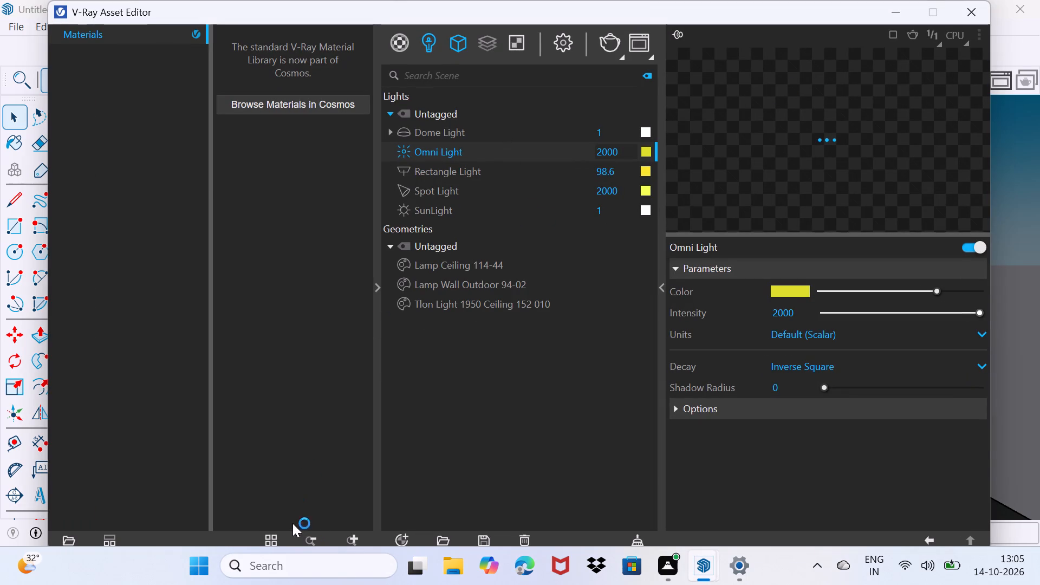
pyautogui.click(402, 535)
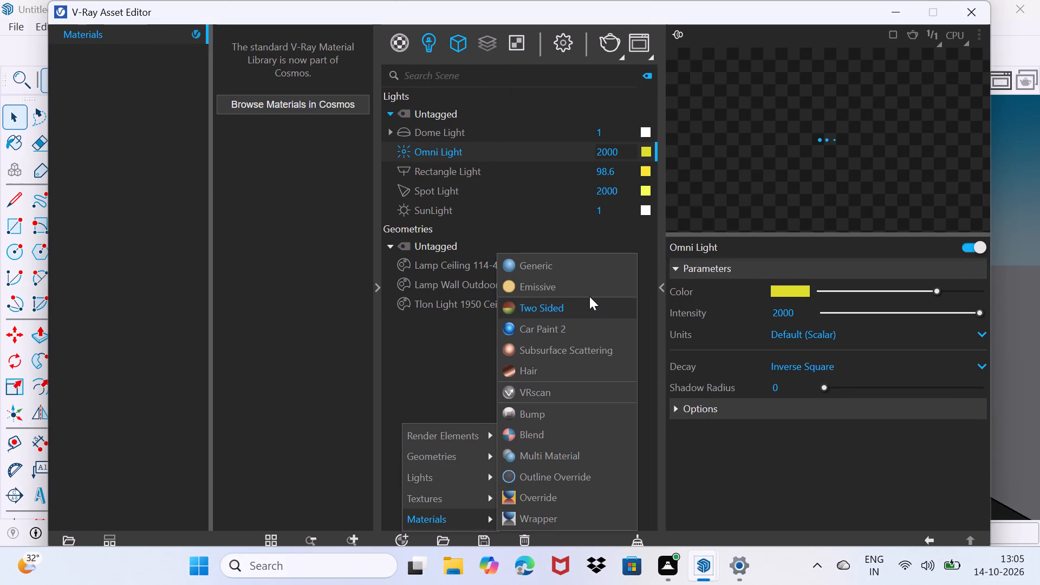
pyautogui.click(593, 274)
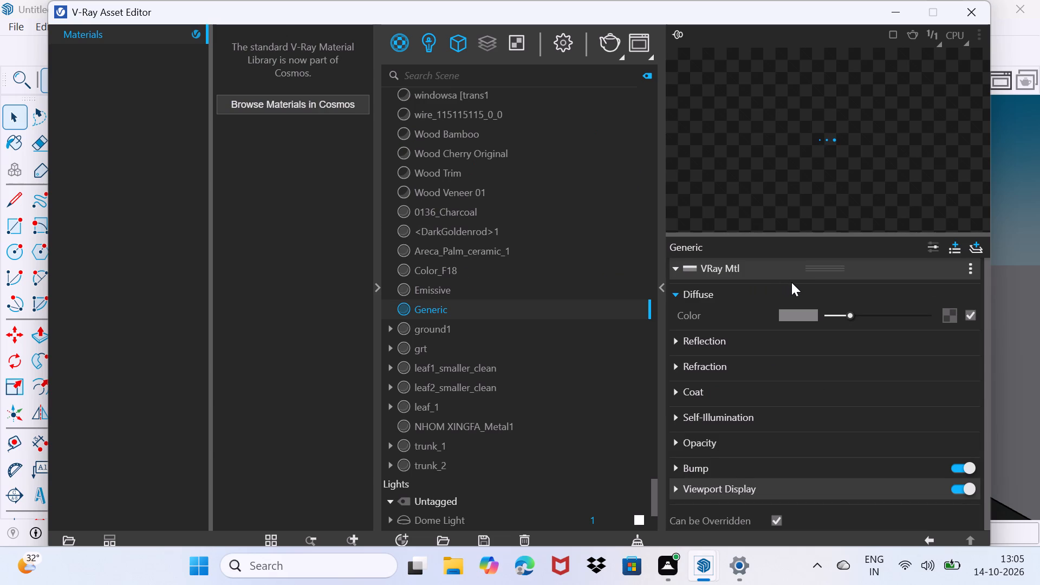
# Set the Generic material's diffuse color to light yellow, R 0.972, G 0.886, B 0.405.
pyautogui.click(791, 319)
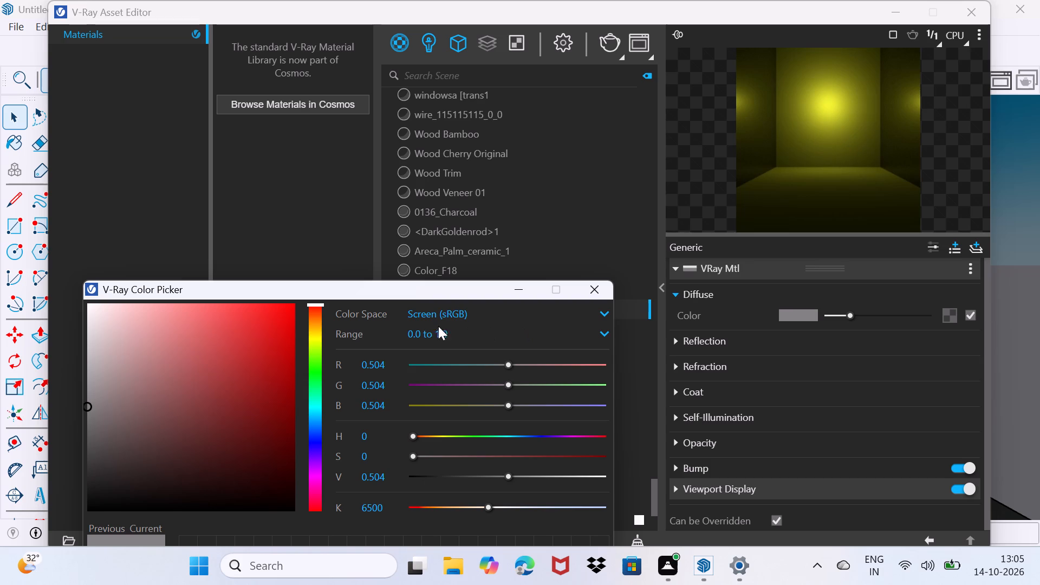
pyautogui.click(317, 333)
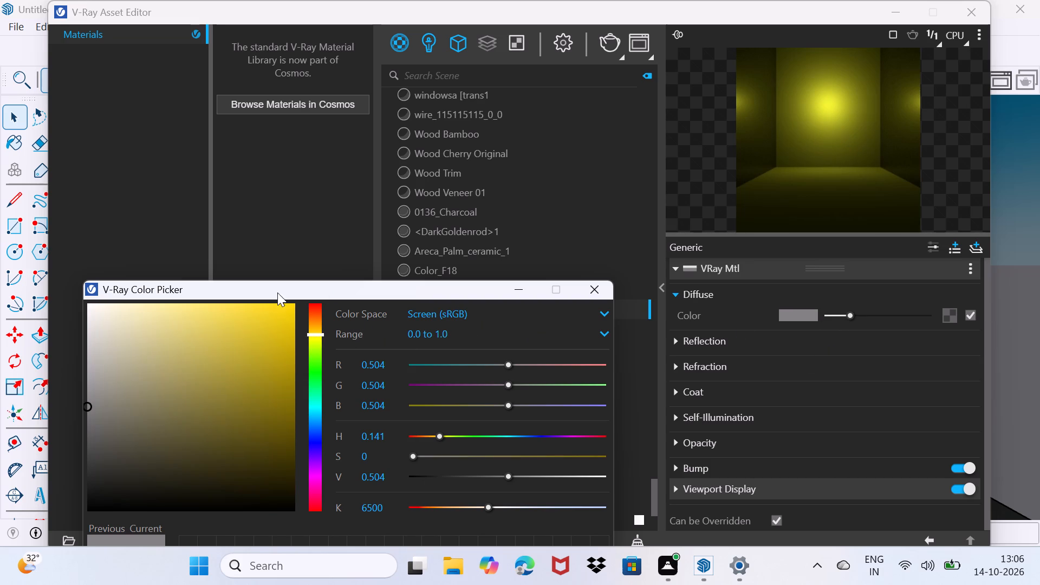
pyautogui.click(214, 323)
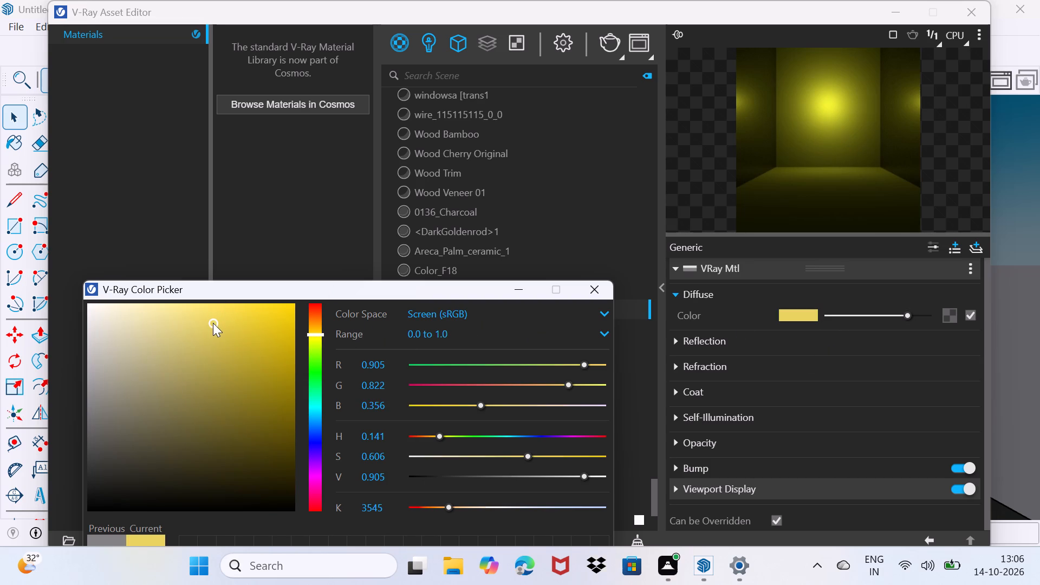
pyautogui.moveTo(217, 323); pyautogui.dragTo(209, 309)
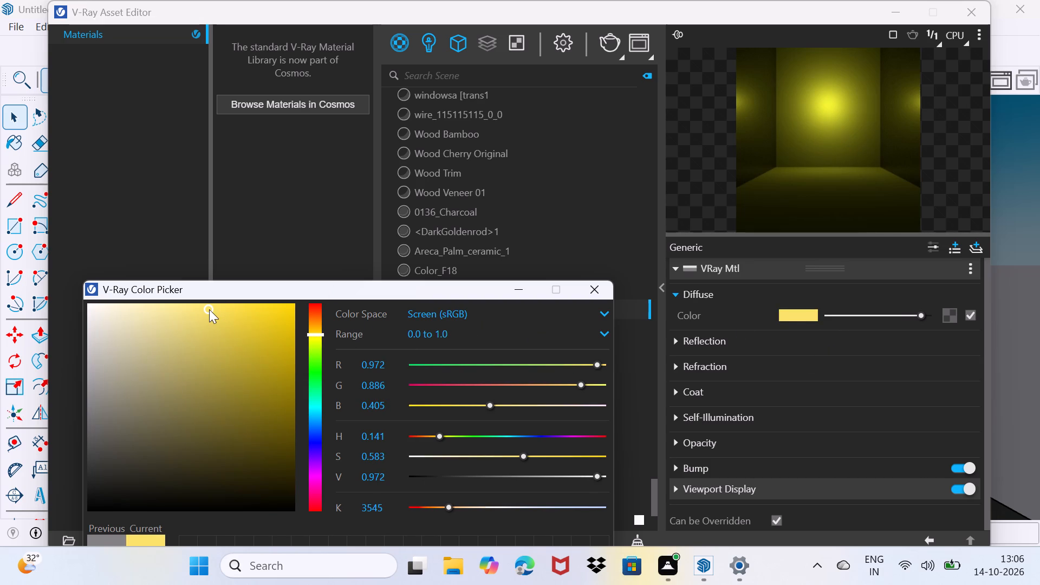
pyautogui.click(900, 11)
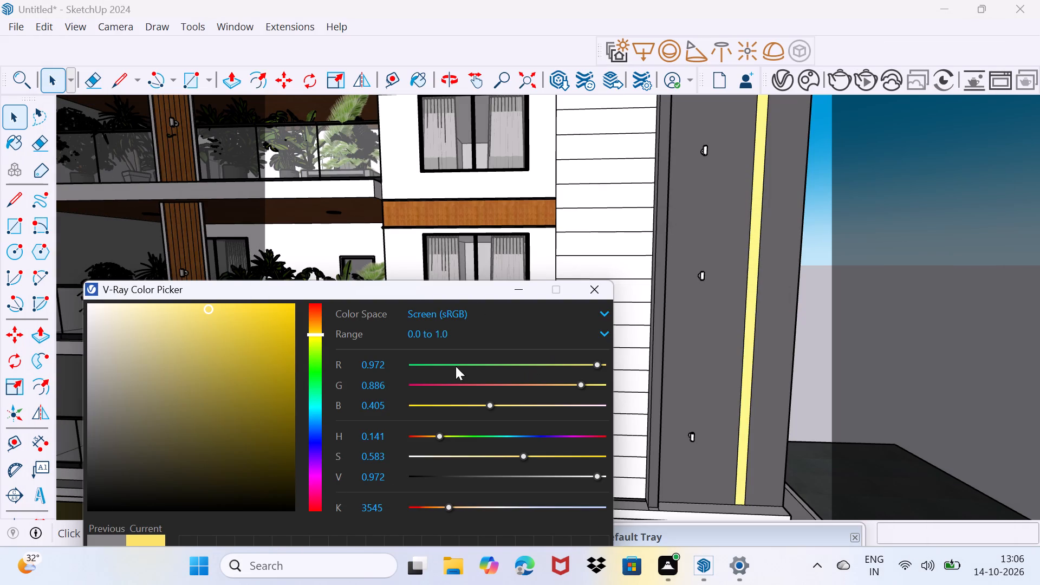
# Paint the vertical strip on the grey facade wall, including its segments above the roof slab, with the light yellow Generic material.
pyautogui.moveTo(691, 535); pyautogui.dragTo(898, 417)
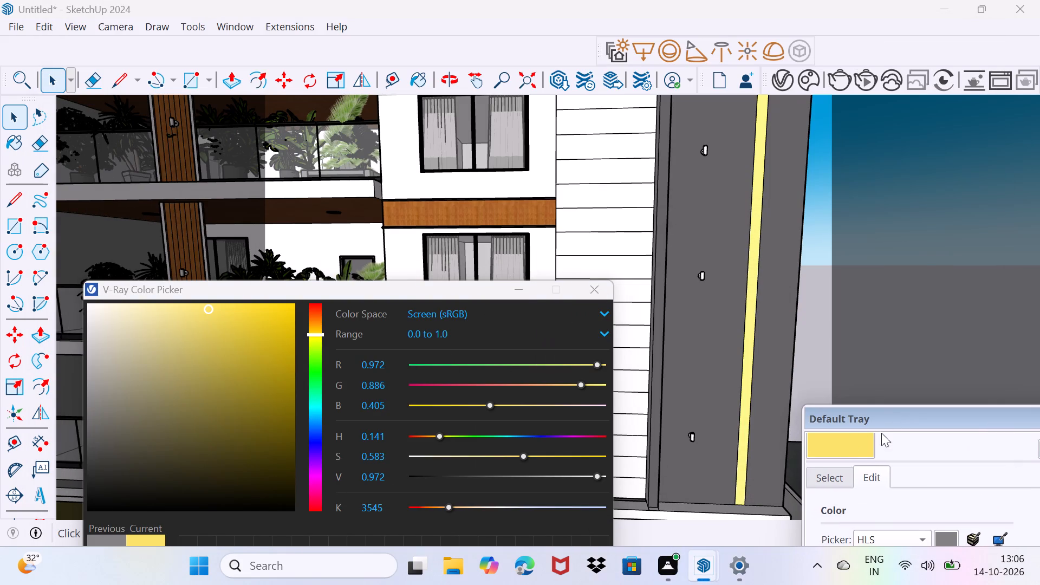
pyautogui.click(838, 455)
pyautogui.click(744, 418)
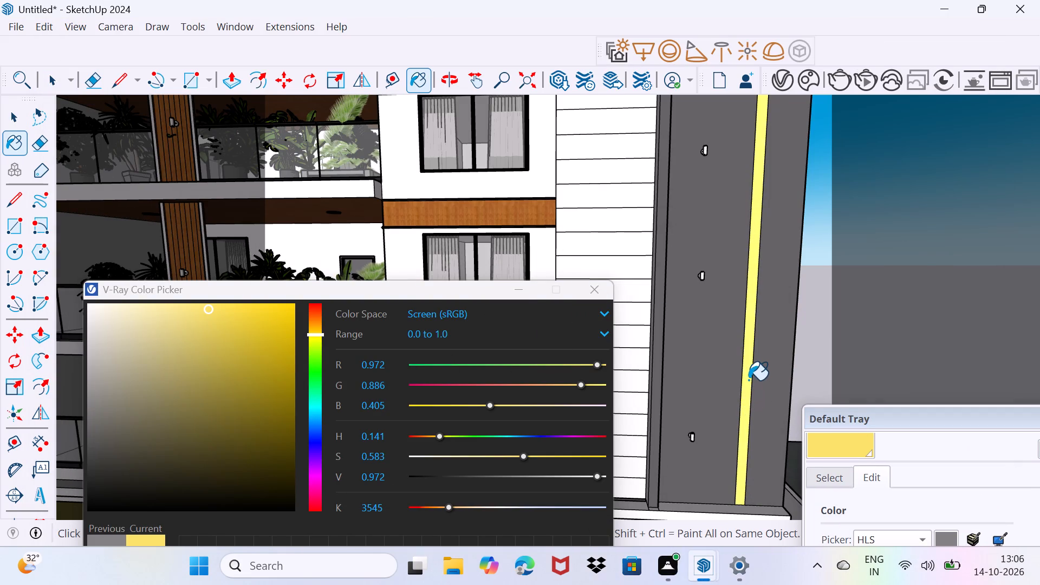
pyautogui.scroll(1, 757, 324)
pyautogui.moveTo(761, 328); pyautogui.dragTo(714, 398, button='middle')
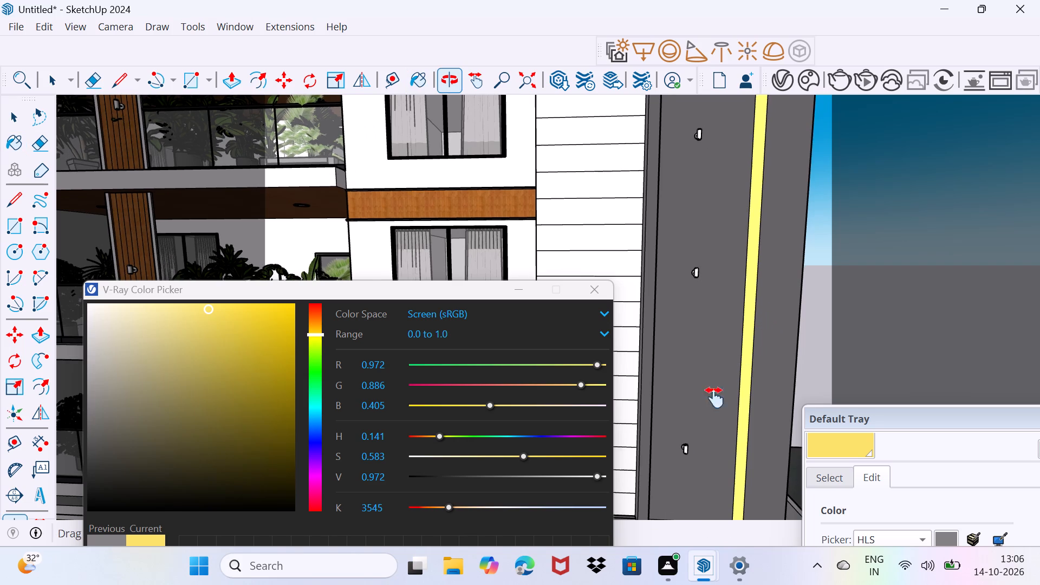
pyautogui.moveTo(714, 398); pyautogui.dragTo(627, 513, button='middle')
pyautogui.scroll(2, 631, 172)
pyautogui.click(620, 156)
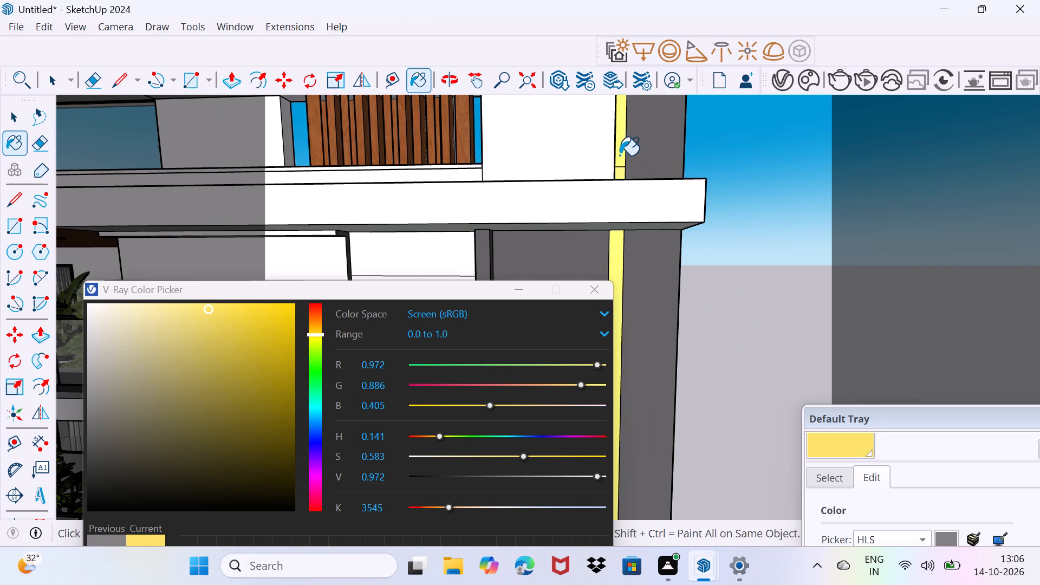
pyautogui.scroll(4, 620, 155)
pyautogui.click(619, 180)
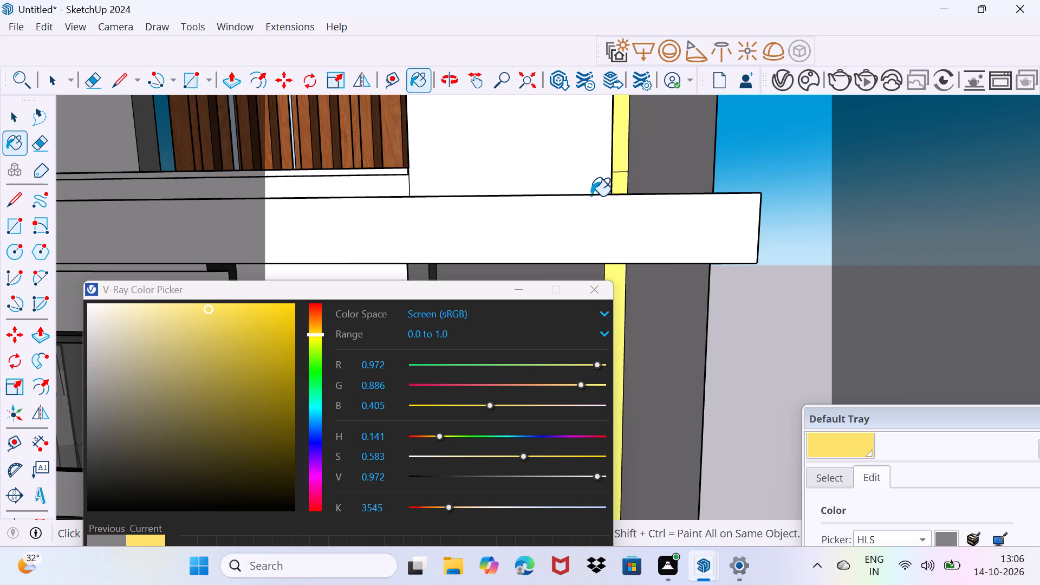
pyautogui.scroll(-9, 574, 221)
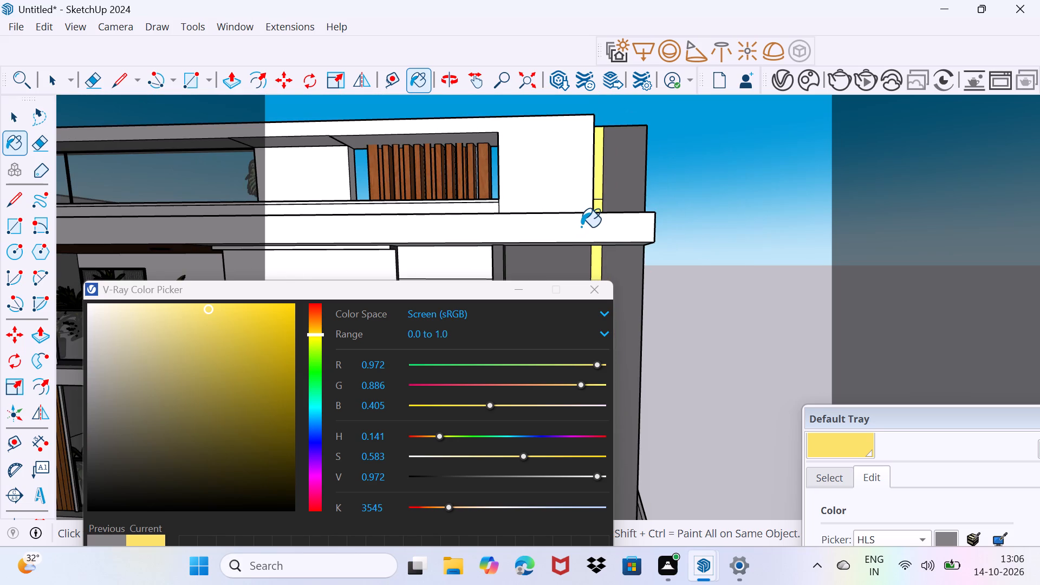
pyautogui.press('space')
# Close the Default Tray and the V-Ray Color Picker to clear the model view.
pyautogui.moveTo(871, 414); pyautogui.dragTo(822, 438)
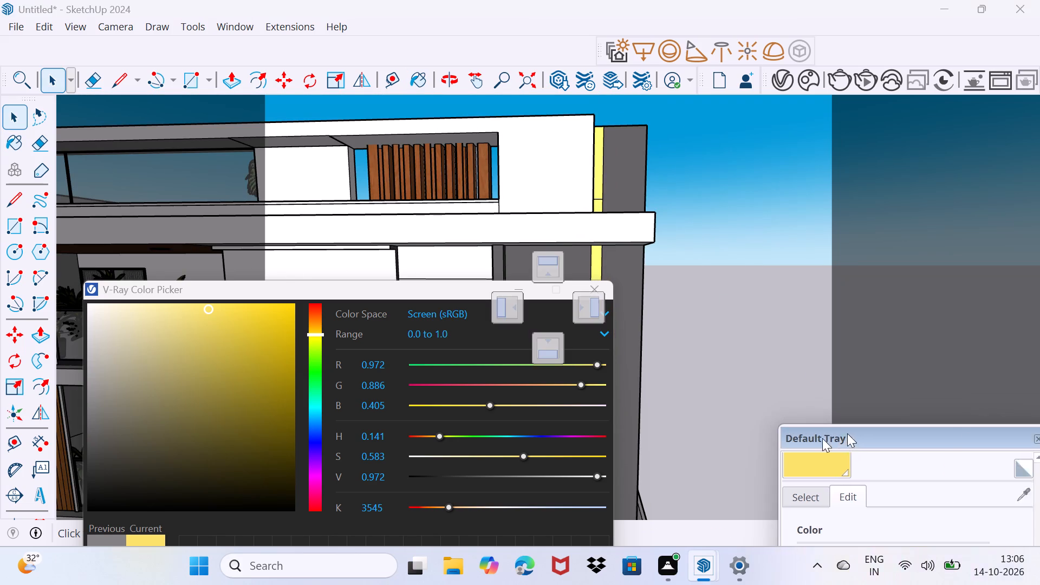
pyautogui.moveTo(822, 438); pyautogui.dragTo(691, 391)
pyautogui.click(886, 398)
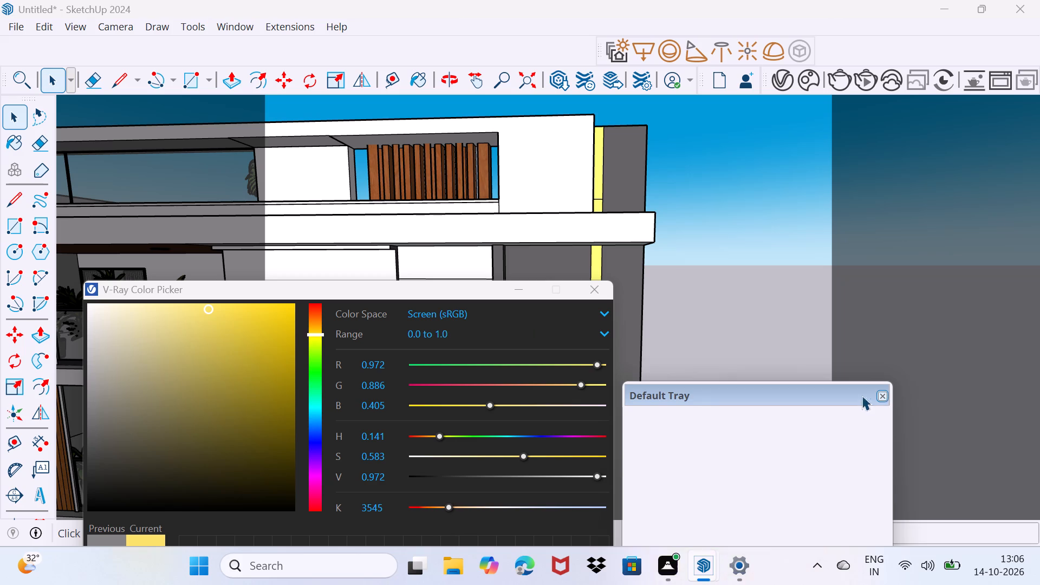
pyautogui.click(597, 296)
# Frame the building in an angled front view showing the arched-window tower, balconies, yellow strip, parked cars and gate.
pyautogui.scroll(-3, 503, 261)
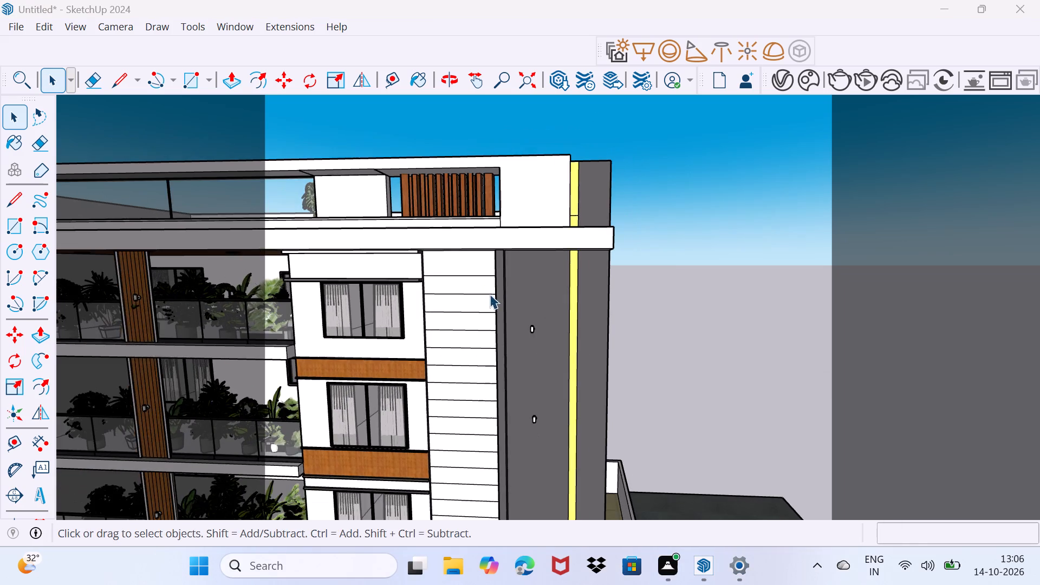
pyautogui.moveTo(490, 294); pyautogui.dragTo(802, 292, button='middle')
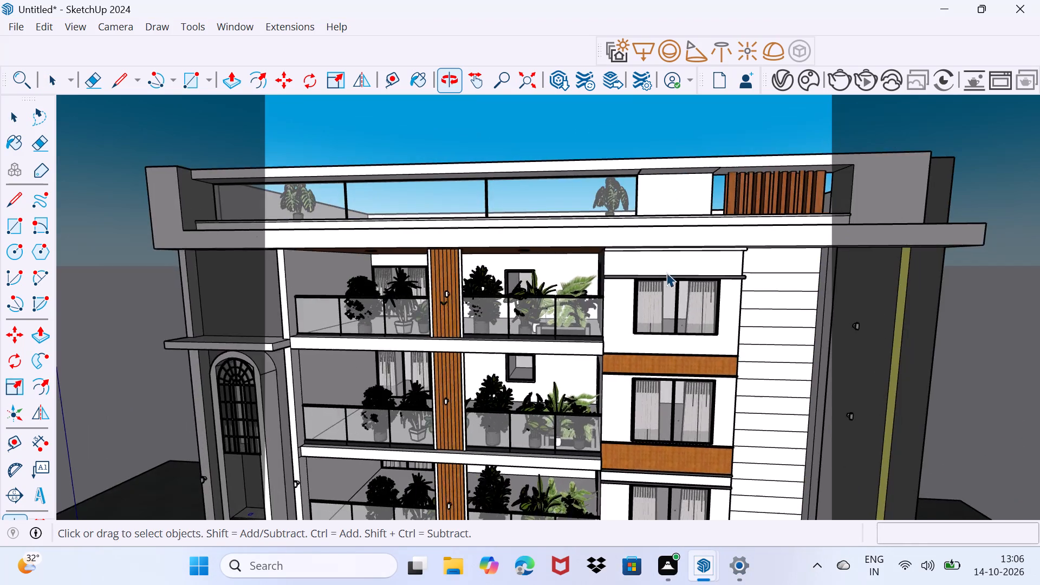
pyautogui.scroll(-3, 666, 272)
pyautogui.moveTo(596, 356); pyautogui.dragTo(661, 282, button='middle')
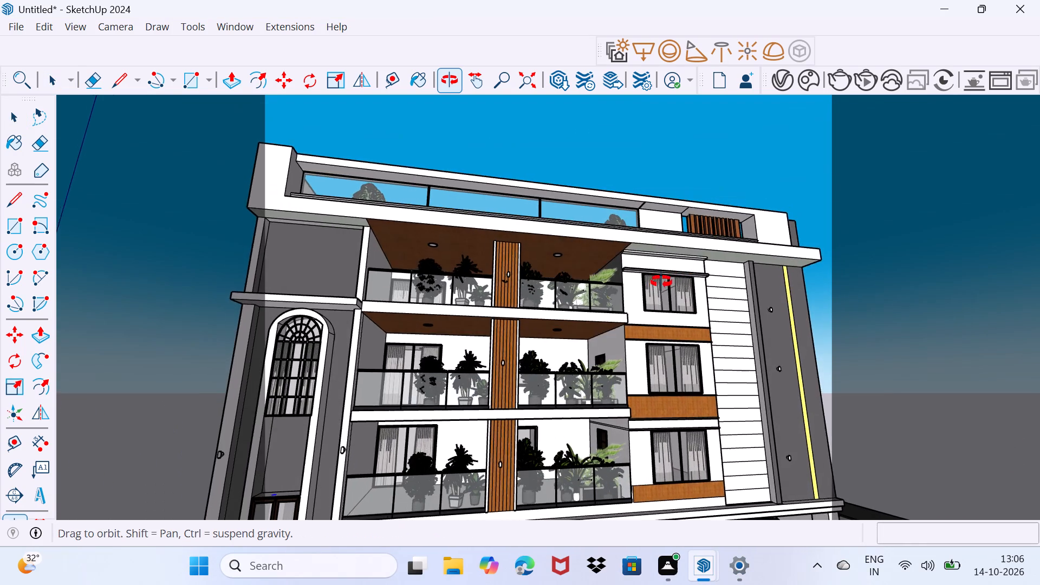
pyautogui.moveTo(661, 282); pyautogui.dragTo(660, 284, button='middle')
pyautogui.scroll(-3, 616, 335)
pyautogui.keyDown('shift'); pyautogui.moveTo(582, 383); pyautogui.dragTo(594, 328, button='middle'); pyautogui.keyUp('shift')
pyautogui.moveTo(564, 336); pyautogui.dragTo(560, 340, button='middle')
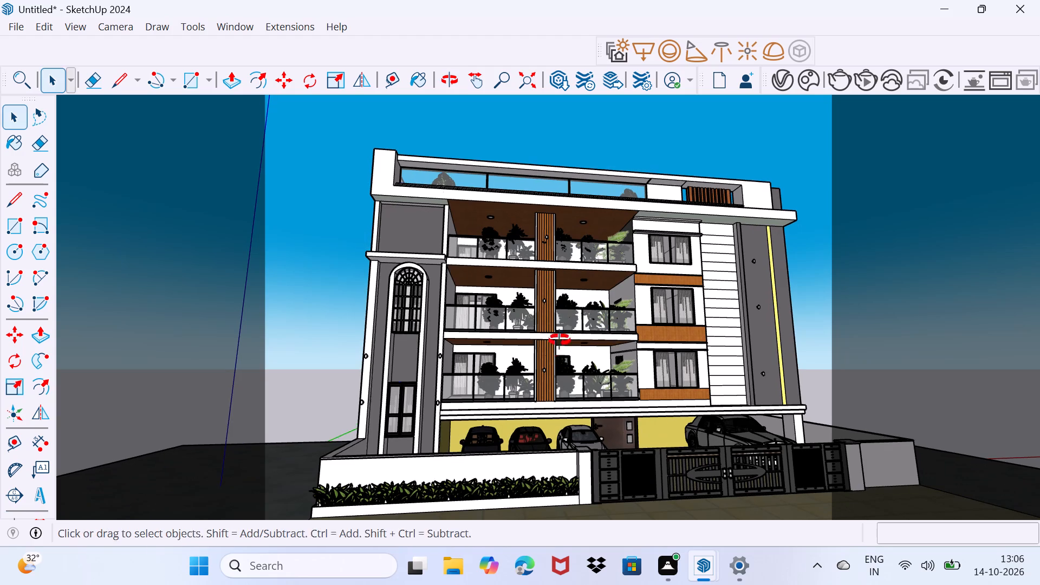
pyautogui.moveTo(560, 340); pyautogui.dragTo(549, 366, button='middle')
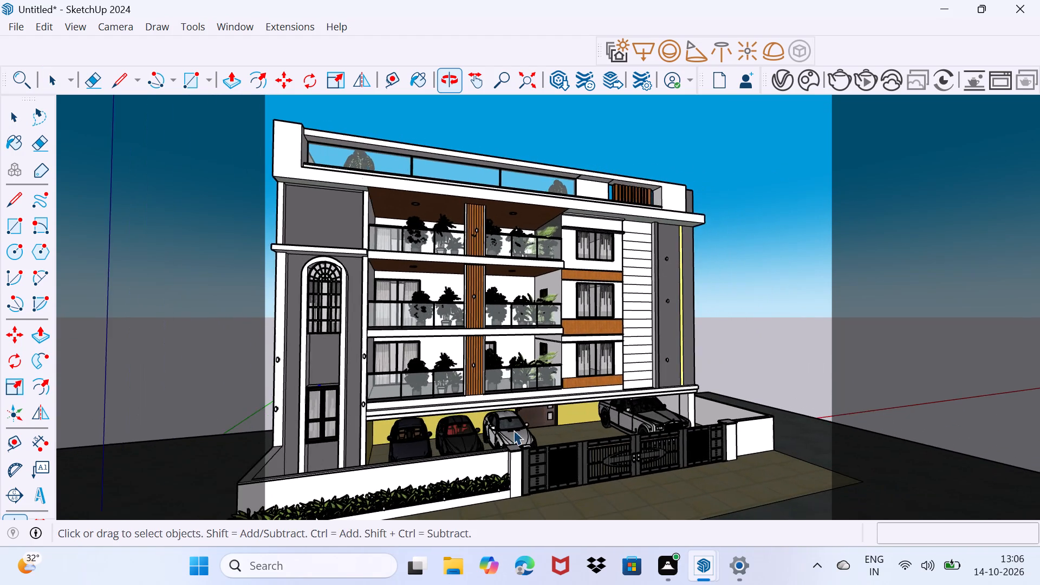
pyautogui.scroll(1, 505, 437)
pyautogui.moveTo(499, 422); pyautogui.dragTo(532, 414, button='middle')
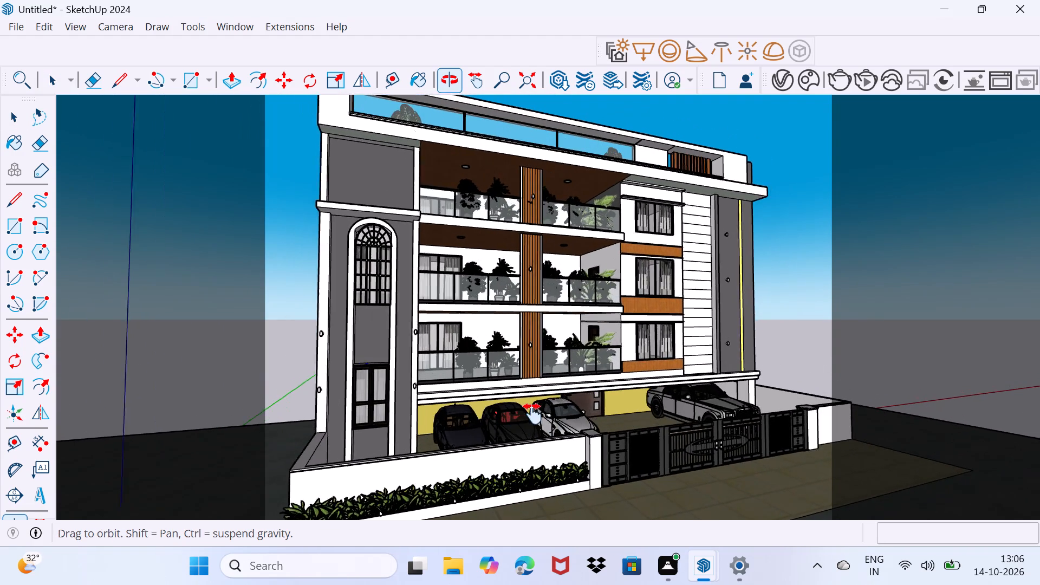
pyautogui.moveTo(532, 414); pyautogui.dragTo(529, 414, button='middle')
pyautogui.scroll(2, 480, 463)
pyautogui.moveTo(487, 452); pyautogui.dragTo(545, 453, button='middle')
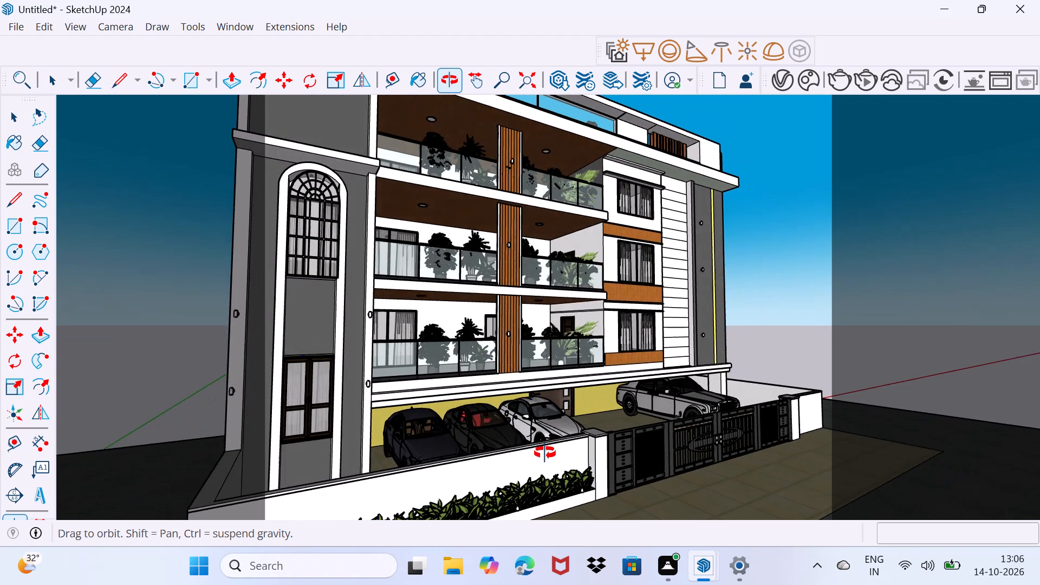
pyautogui.moveTo(545, 453); pyautogui.dragTo(547, 453, button='middle')
pyautogui.keyDown('shift'); pyautogui.scroll(-3, 553, 358); pyautogui.keyUp('shift')
pyautogui.moveTo(554, 360); pyautogui.dragTo(545, 387, button='middle')
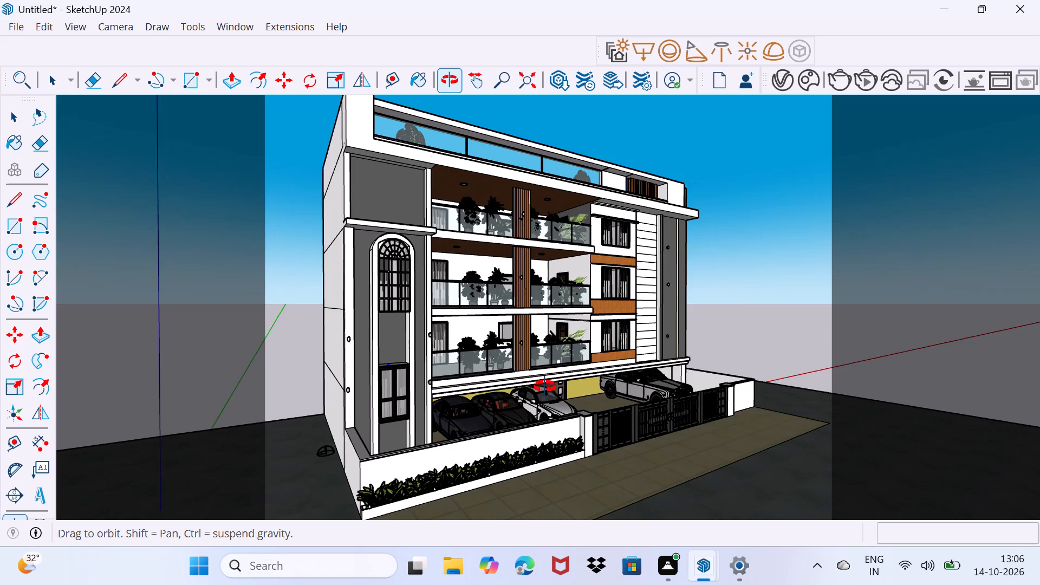
pyautogui.moveTo(545, 387); pyautogui.dragTo(488, 403, button='middle')
pyautogui.scroll(1, 473, 429)
pyautogui.moveTo(473, 425); pyautogui.dragTo(486, 404, button='middle')
pyautogui.scroll(1, 466, 396)
pyautogui.keyDown('shift'); pyautogui.moveTo(474, 386); pyautogui.dragTo(471, 407, button='middle'); pyautogui.keyUp('shift')
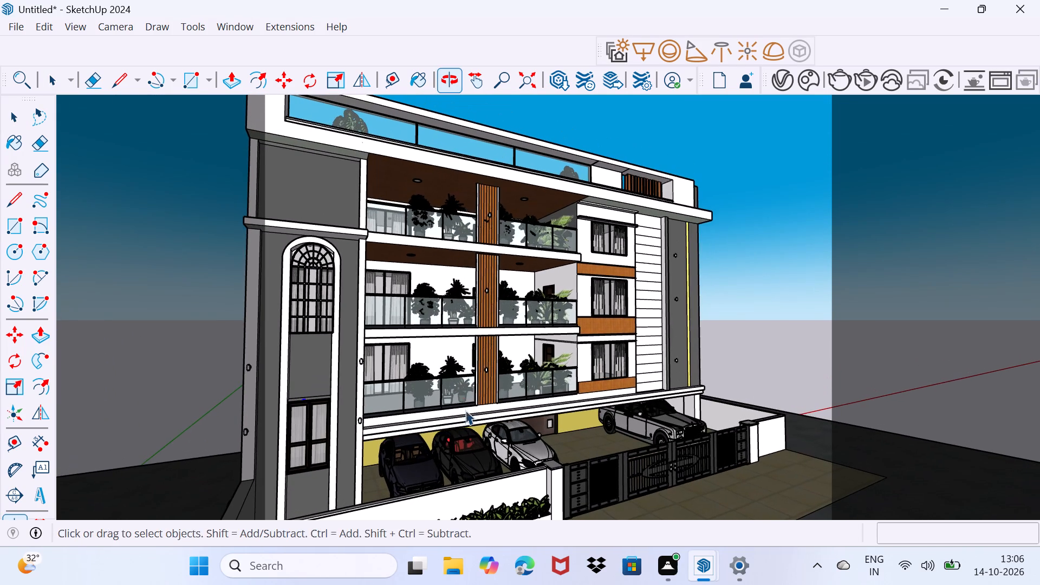
pyautogui.moveTo(454, 419); pyautogui.dragTo(465, 405, button='middle')
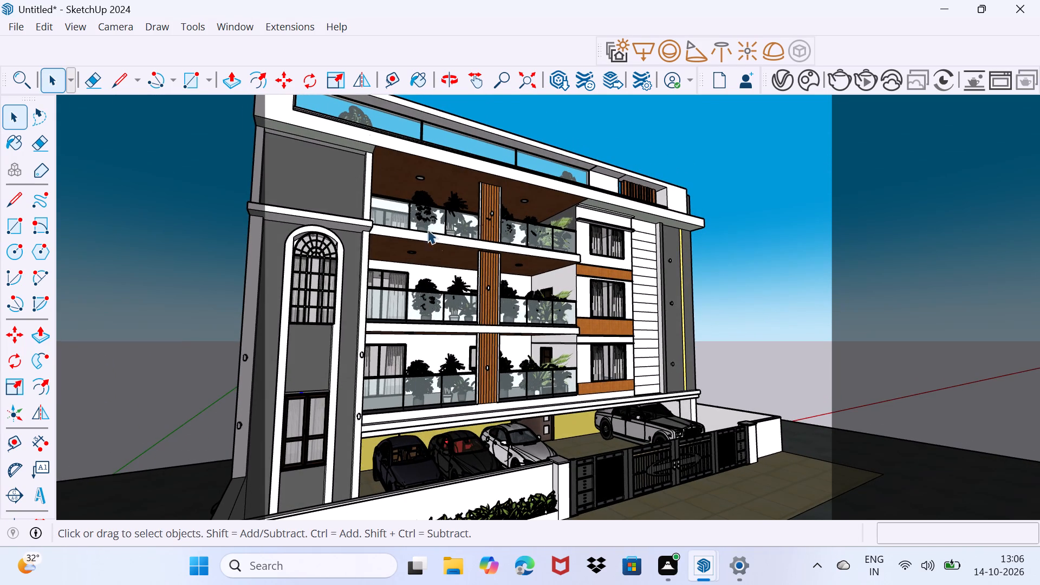
# Start a new V-Ray render of the framed building view from the Asset Editor.
pyautogui.click(787, 79)
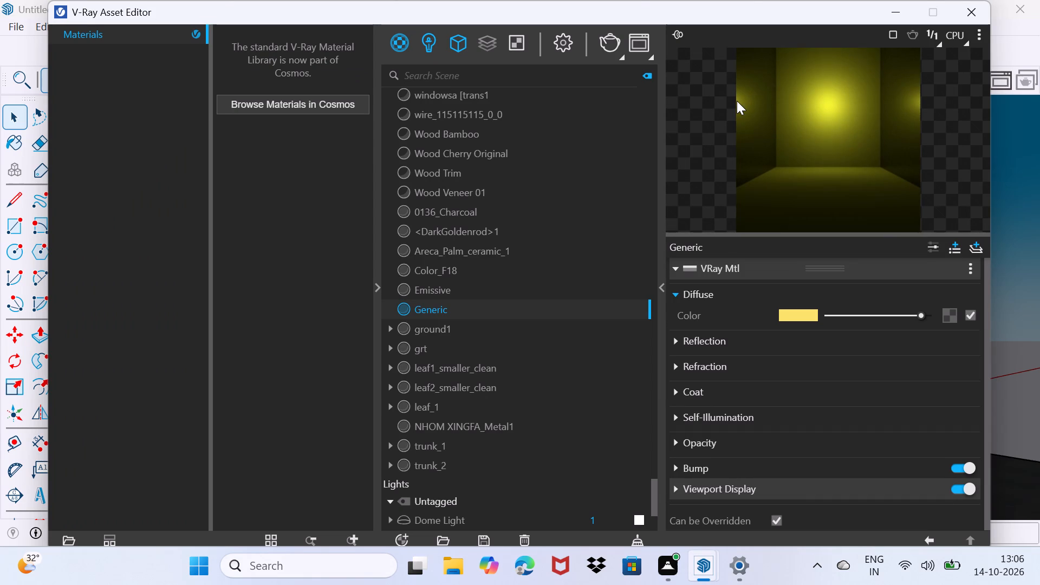
pyautogui.click(613, 42)
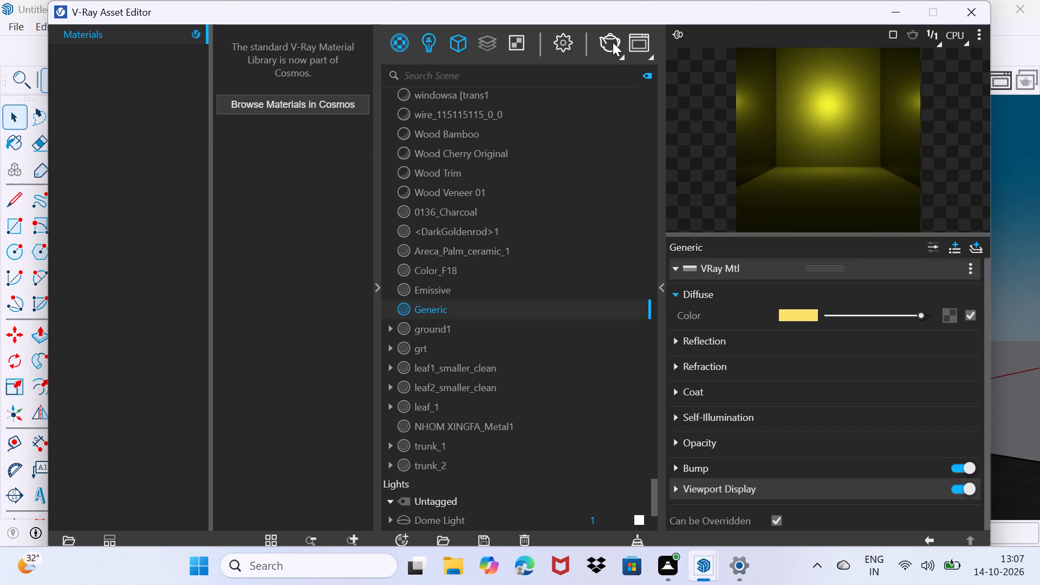
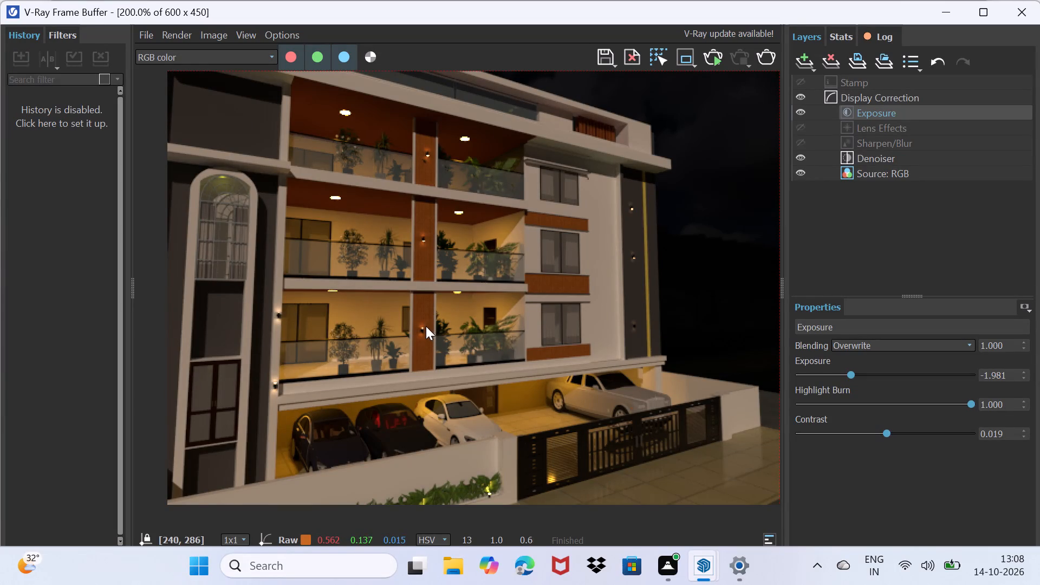
# Examine the finished night render of the building, checking the yellow strip, balconies, parked cars and gate, and put the frame buffer away.
pyautogui.moveTo(426, 325); pyautogui.dragTo(445, 317, button='middle')
pyautogui.scroll(3, 427, 321)
pyautogui.scroll(-4, 427, 321)
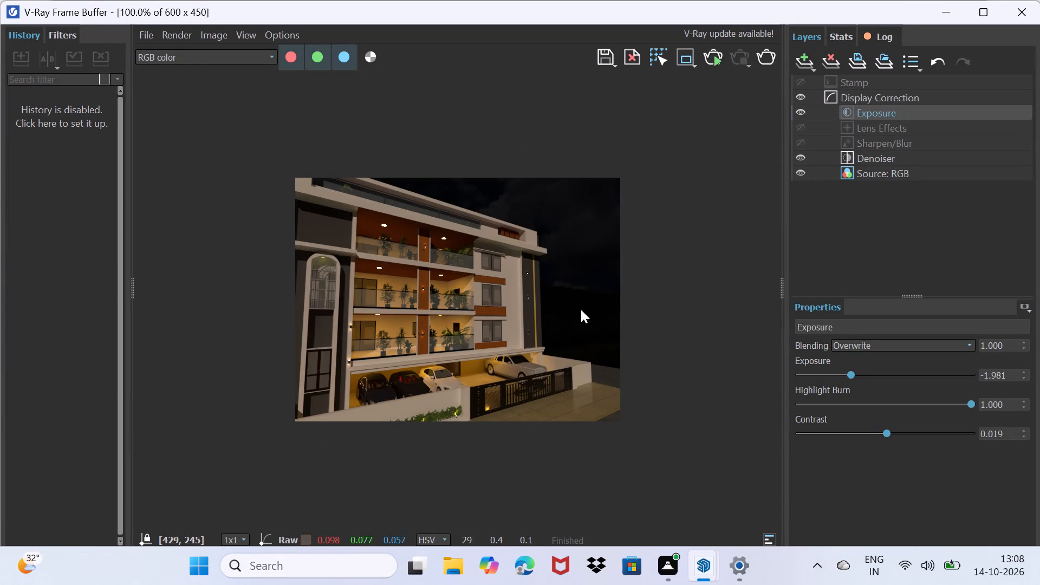
pyautogui.scroll(2, 517, 313)
pyautogui.scroll(-2, 509, 311)
pyautogui.scroll(1, 516, 295)
pyautogui.scroll(-1, 516, 295)
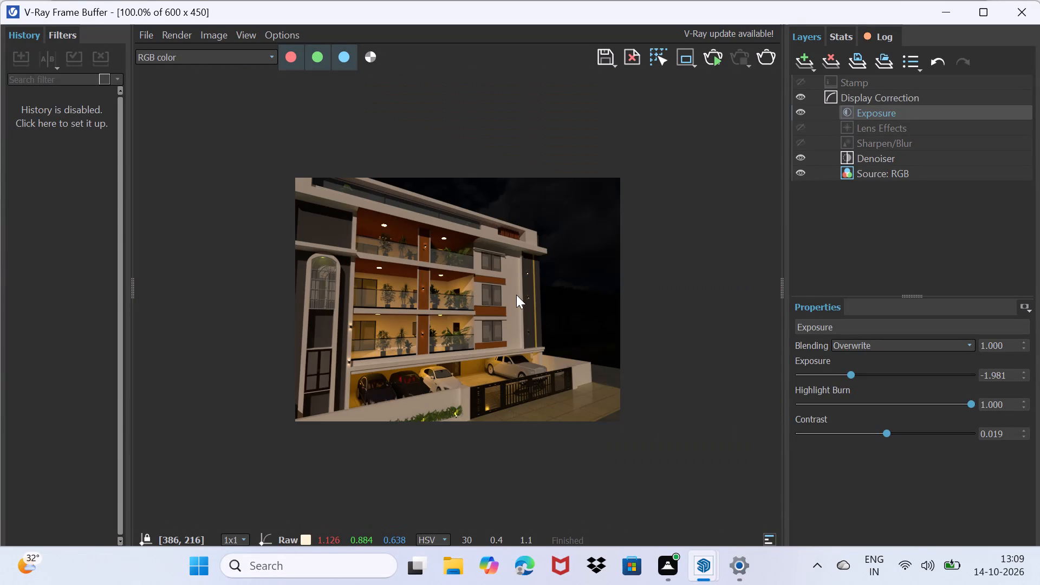
pyautogui.scroll(1, 516, 295)
pyautogui.scroll(-1, 516, 295)
pyautogui.scroll(1, 516, 295)
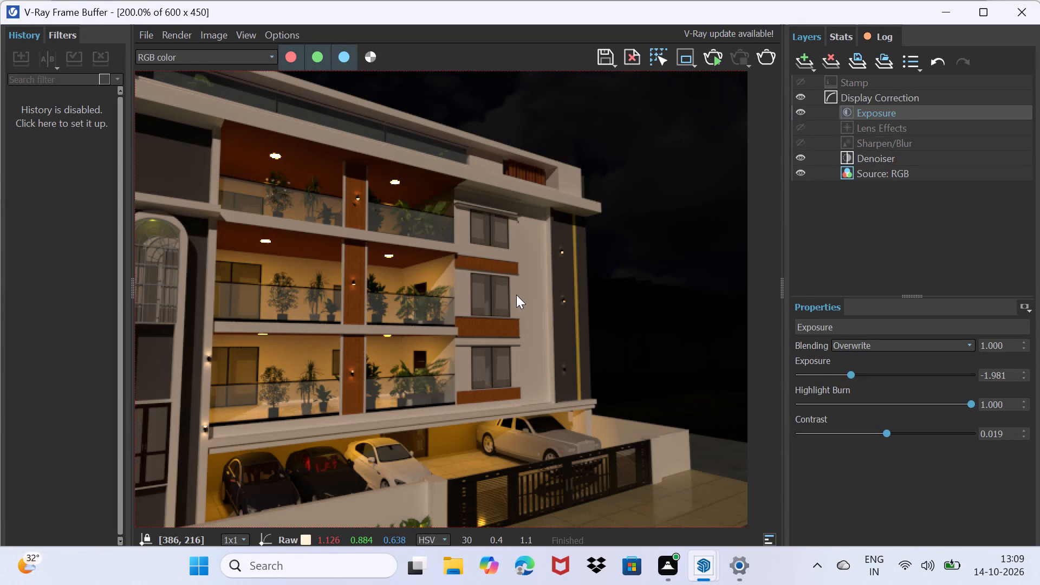
pyautogui.scroll(-1, 516, 295)
pyautogui.scroll(1, 516, 295)
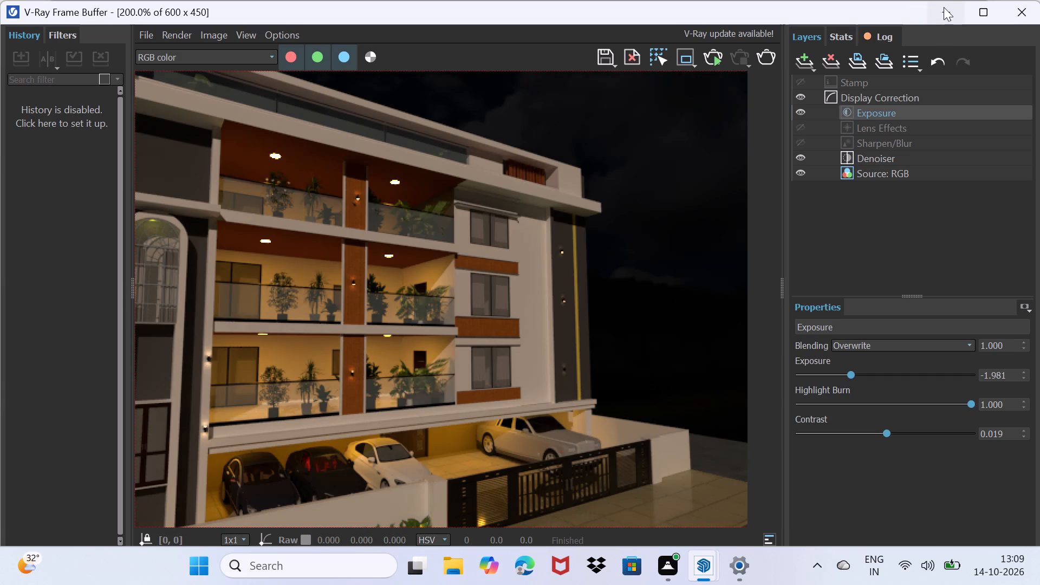
pyautogui.click(943, 7)
# Raise the Generic material's diffuse colour to full brightness.
pyautogui.scroll(3, 790, 330)
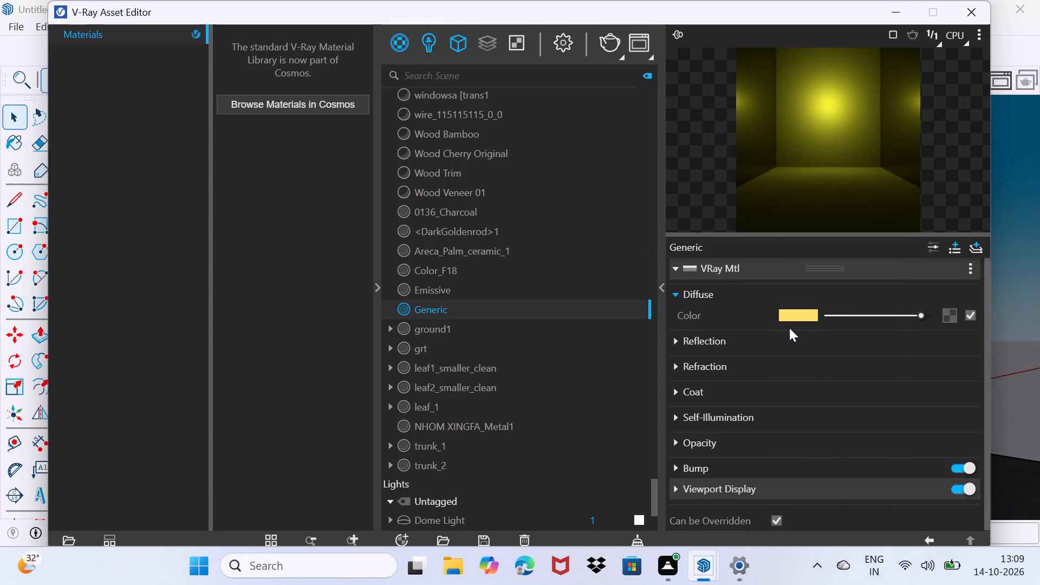
pyautogui.moveTo(882, 314); pyautogui.dragTo(946, 315)
pyautogui.scroll(3, 694, 292)
pyautogui.click(693, 293)
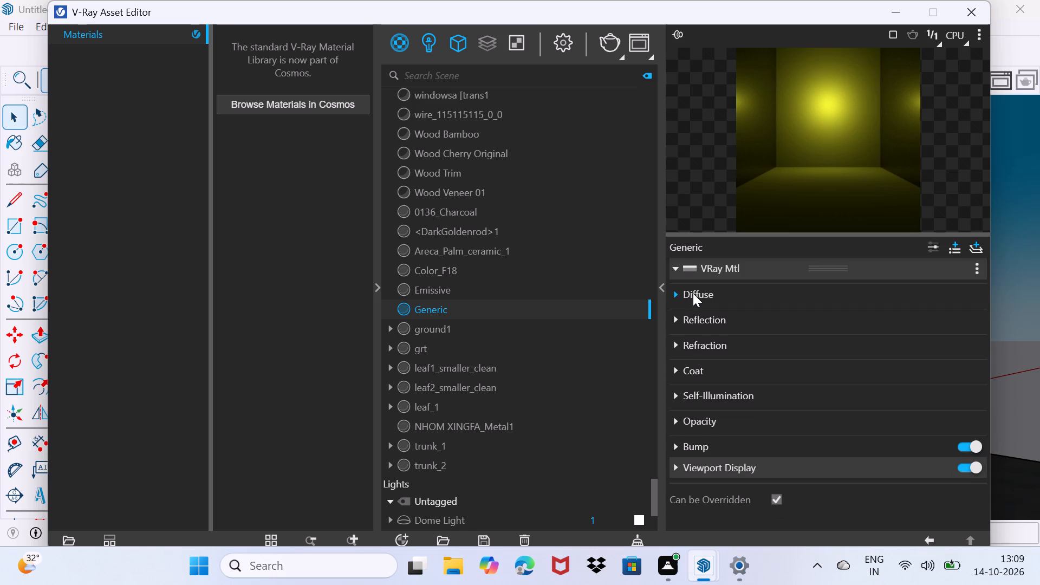
# Set the Generic material's reflection colour to yellow, R 0.941, G 0.825, B 0.282.
pyautogui.click(700, 316)
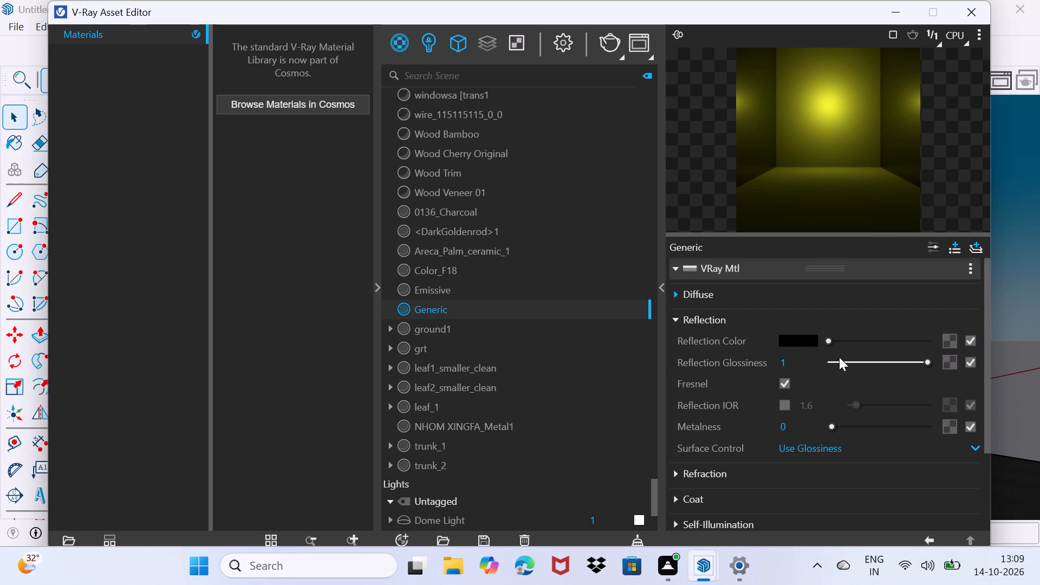
pyautogui.moveTo(828, 342); pyautogui.dragTo(857, 340)
pyautogui.click(808, 343)
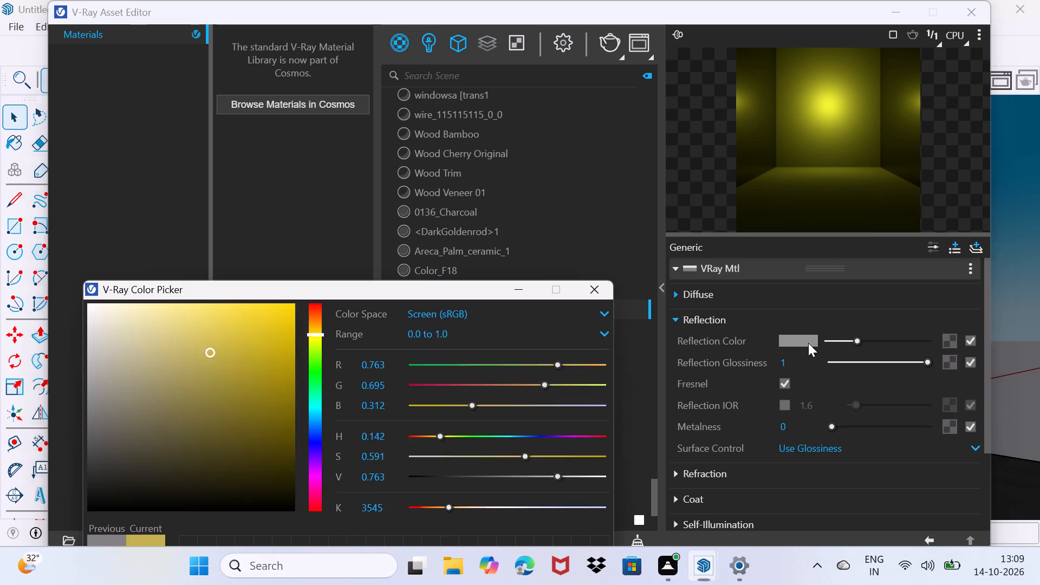
pyautogui.click(312, 333)
pyautogui.click(233, 316)
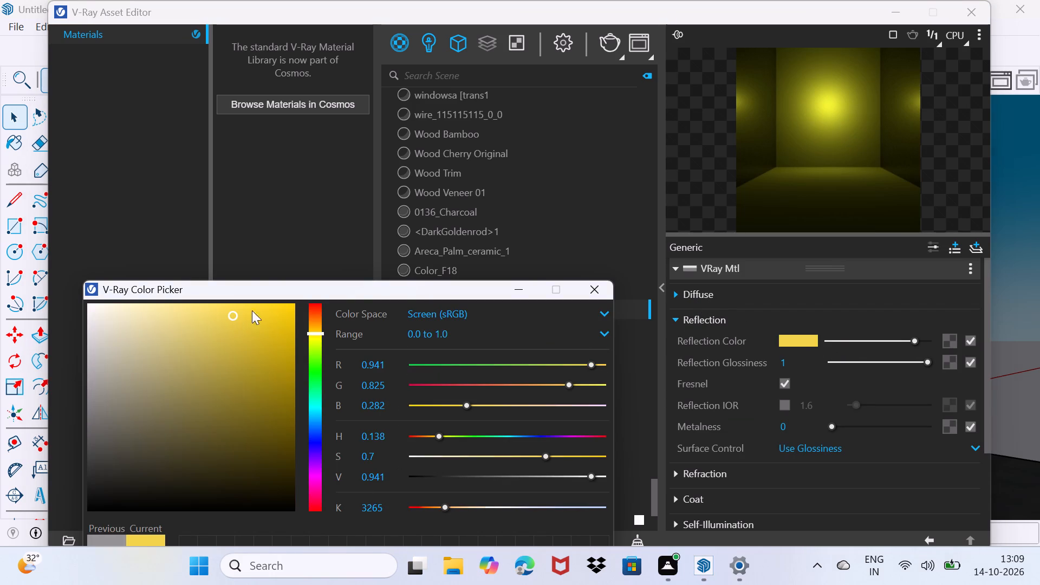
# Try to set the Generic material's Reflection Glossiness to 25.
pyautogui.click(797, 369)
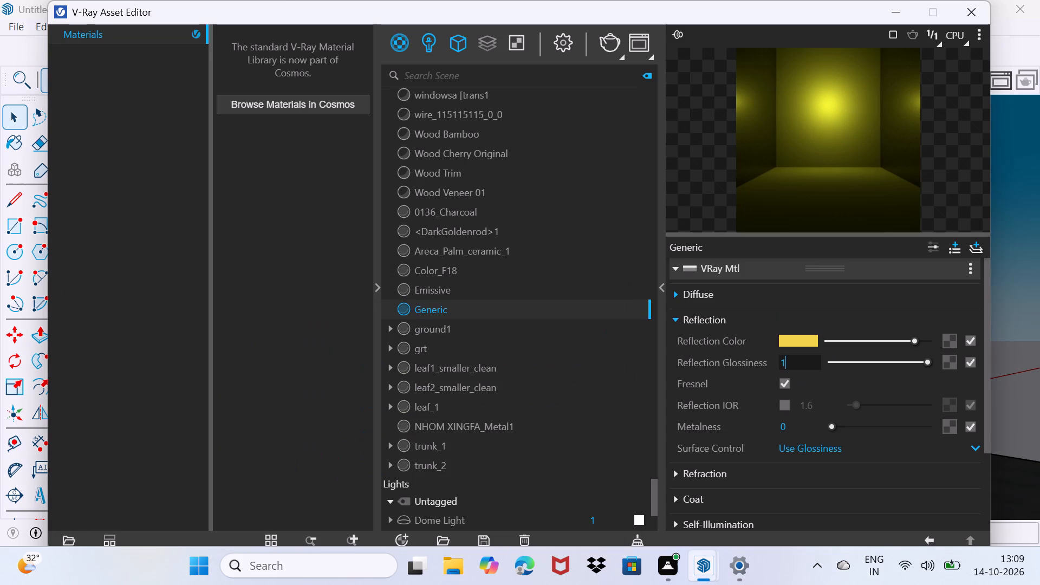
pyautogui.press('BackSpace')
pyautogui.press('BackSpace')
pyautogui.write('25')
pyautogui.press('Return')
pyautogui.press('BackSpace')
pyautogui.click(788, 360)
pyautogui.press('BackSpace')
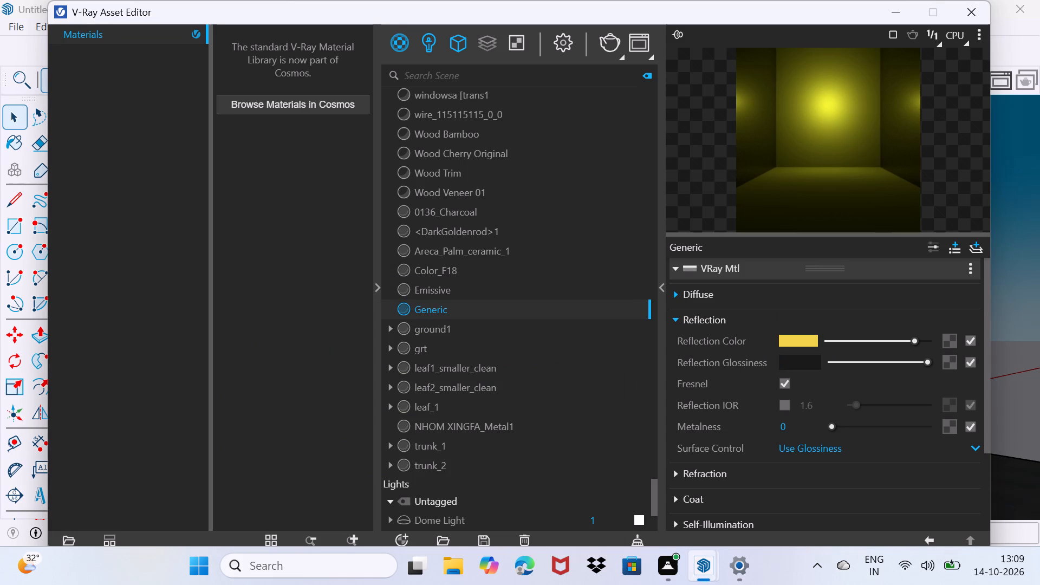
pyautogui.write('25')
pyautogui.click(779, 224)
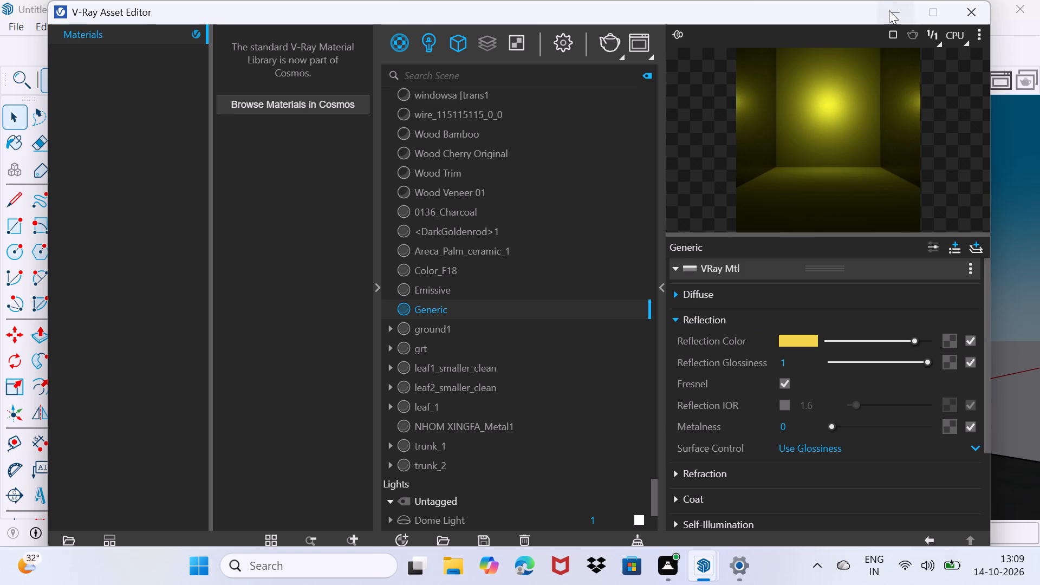
# Put the Asset Editor away and brighten the yellow reflection colour slightly to R 0.948, G 0.835.
pyautogui.click(889, 10)
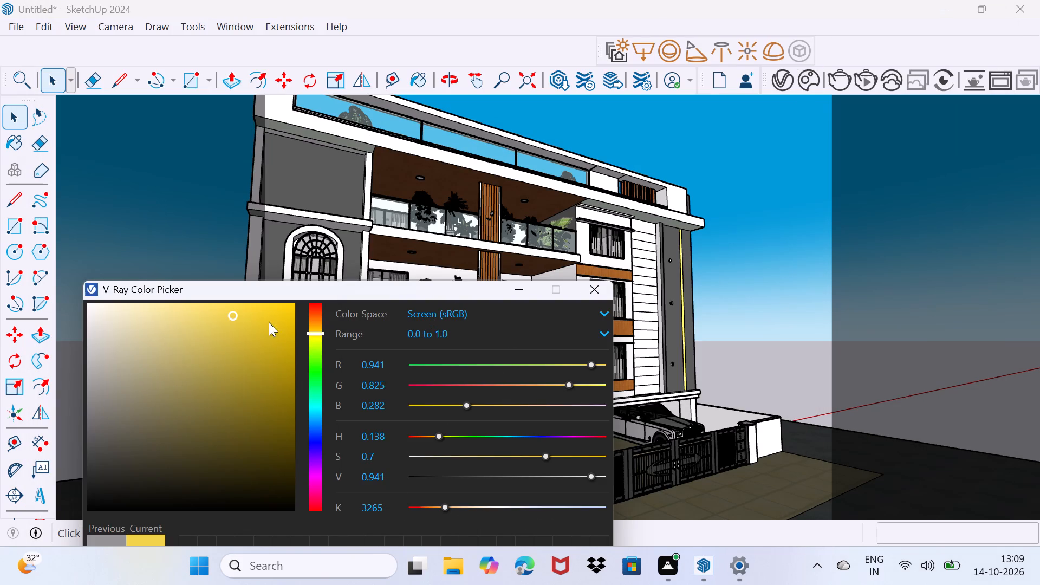
pyautogui.click(230, 314)
# Start a new V-Ray render of the whole building from a nearly frontal view, with the Color Picker closed.
pyautogui.moveTo(425, 296); pyautogui.dragTo(187, 489)
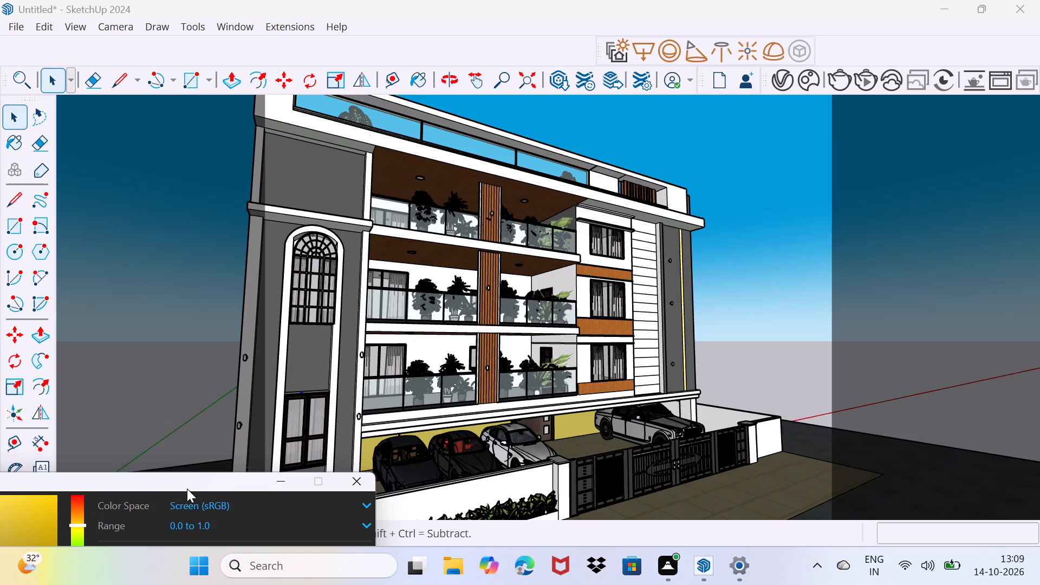
pyautogui.moveTo(187, 489); pyautogui.dragTo(188, 484)
pyautogui.moveTo(724, 535); pyautogui.dragTo(731, 476)
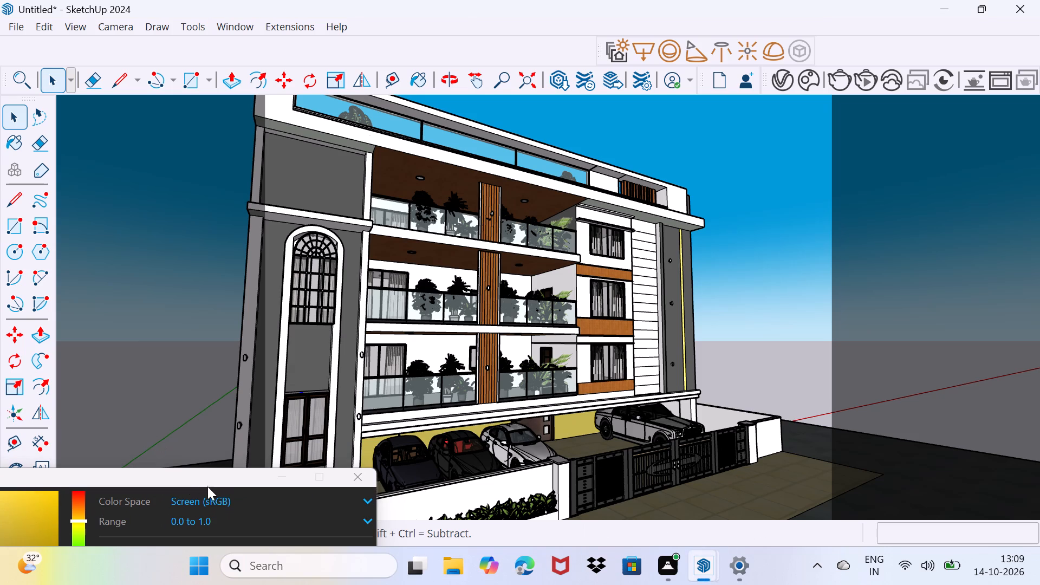
pyautogui.moveTo(208, 479); pyautogui.dragTo(214, 439)
pyautogui.moveTo(539, 296); pyautogui.dragTo(537, 303, button='middle')
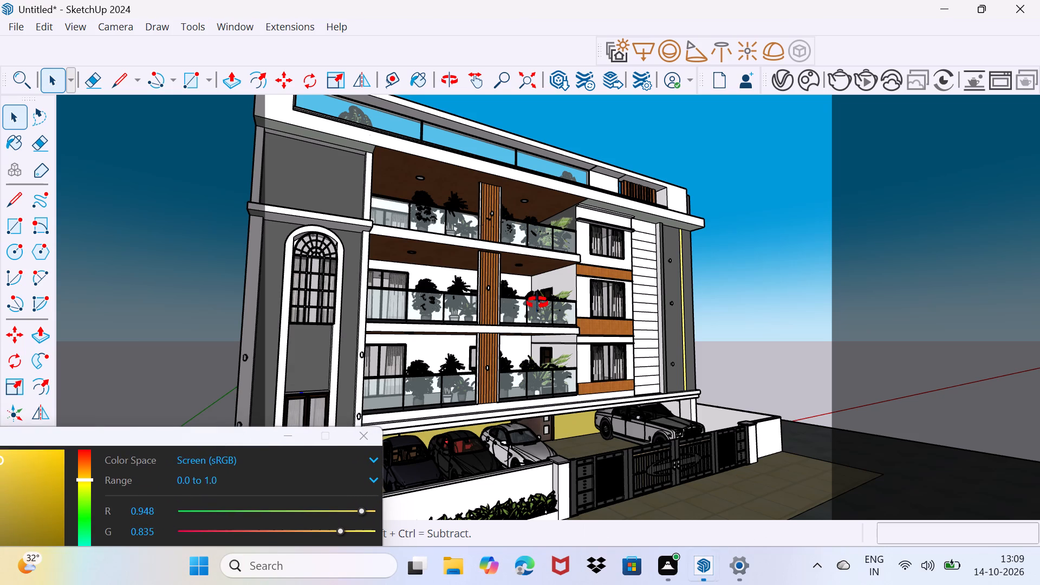
pyautogui.moveTo(537, 303); pyautogui.dragTo(160, 315, button='middle')
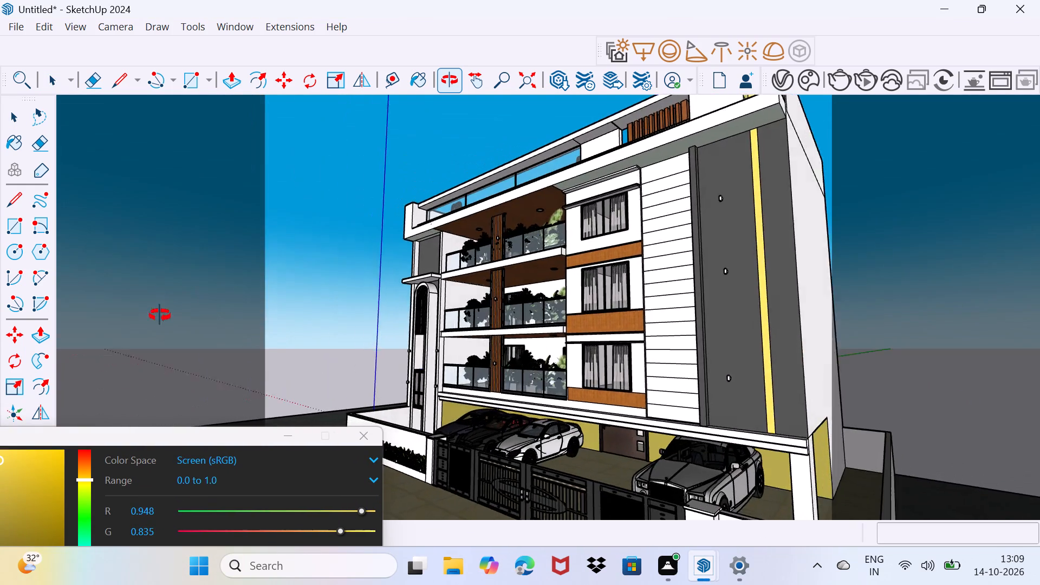
pyautogui.moveTo(160, 315); pyautogui.dragTo(524, 387, button='middle')
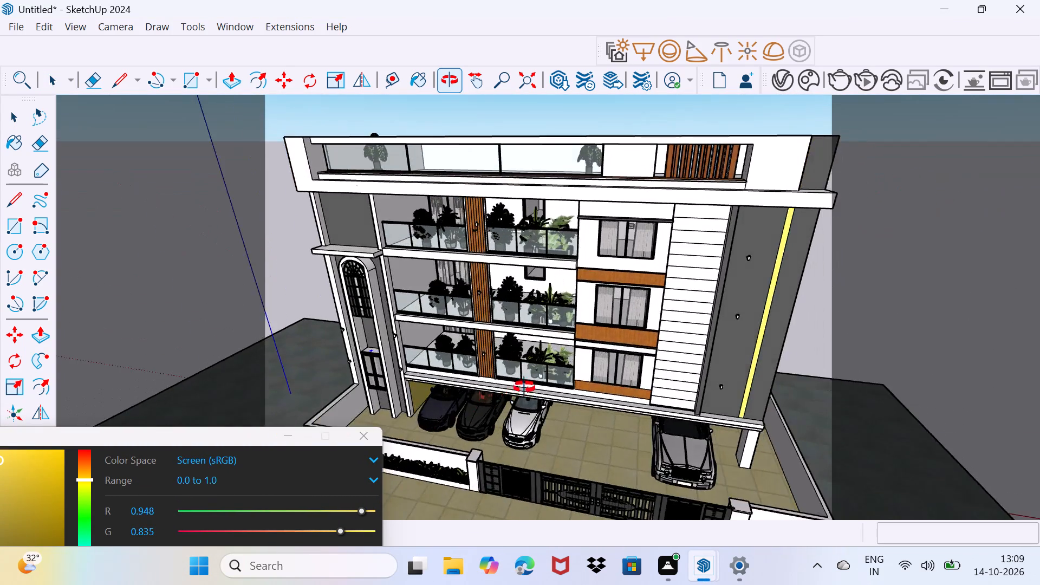
pyautogui.moveTo(524, 387); pyautogui.dragTo(430, 320, button='middle')
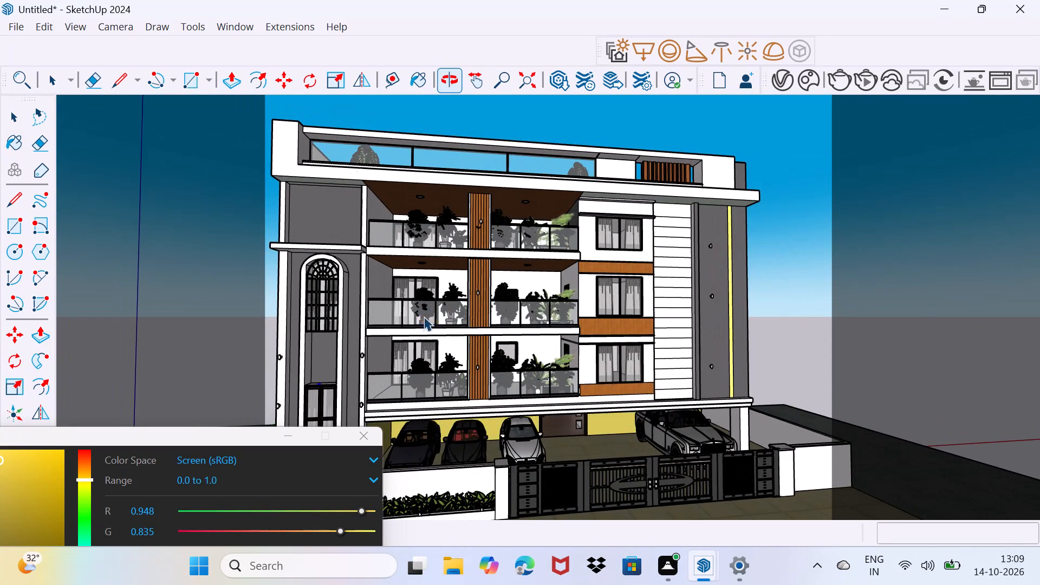
pyautogui.click(359, 434)
pyautogui.moveTo(502, 376); pyautogui.dragTo(489, 384, button='middle')
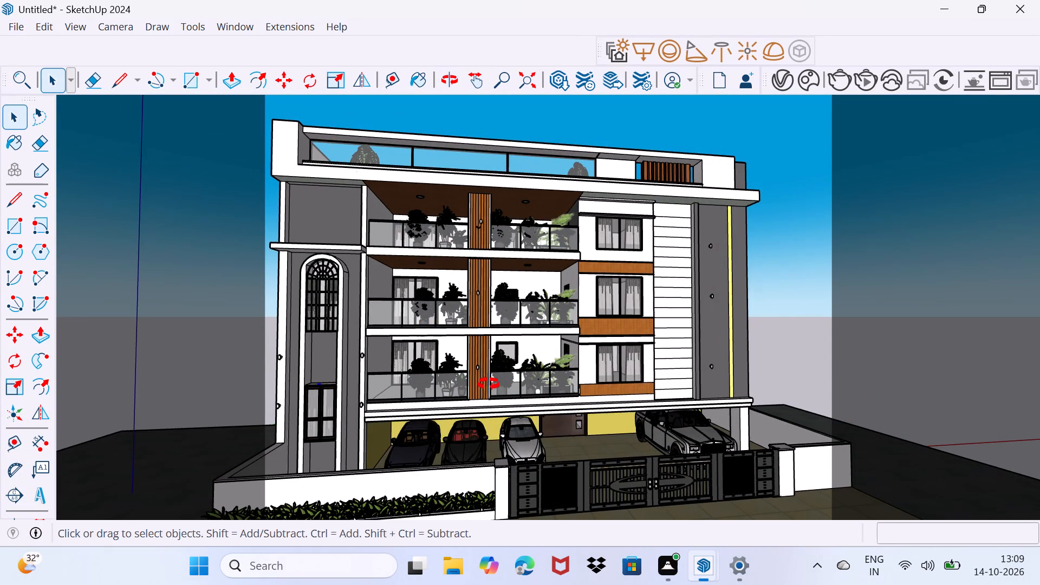
pyautogui.moveTo(489, 384); pyautogui.dragTo(483, 385, button='middle')
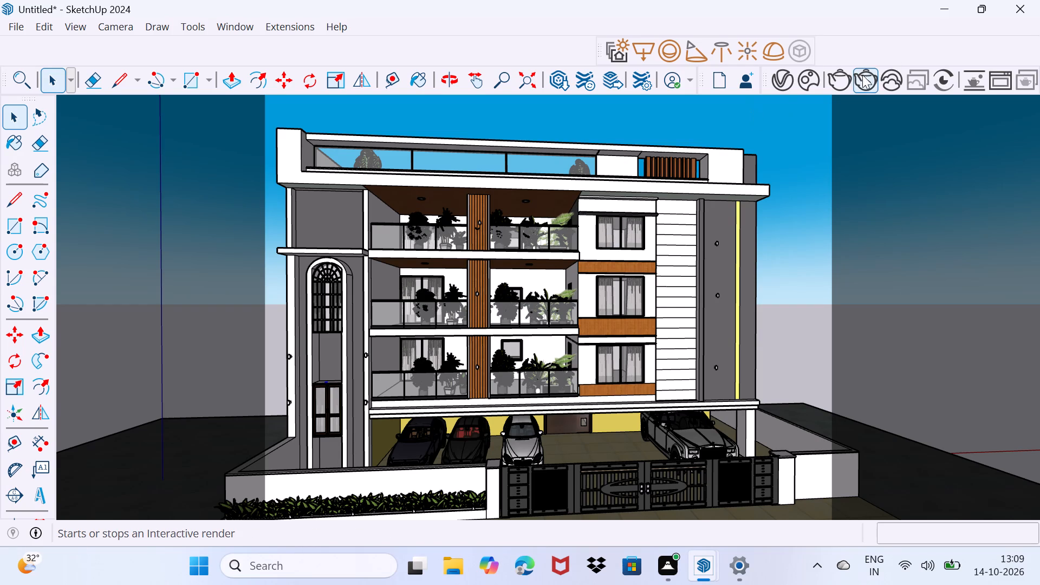
pyautogui.click(831, 78)
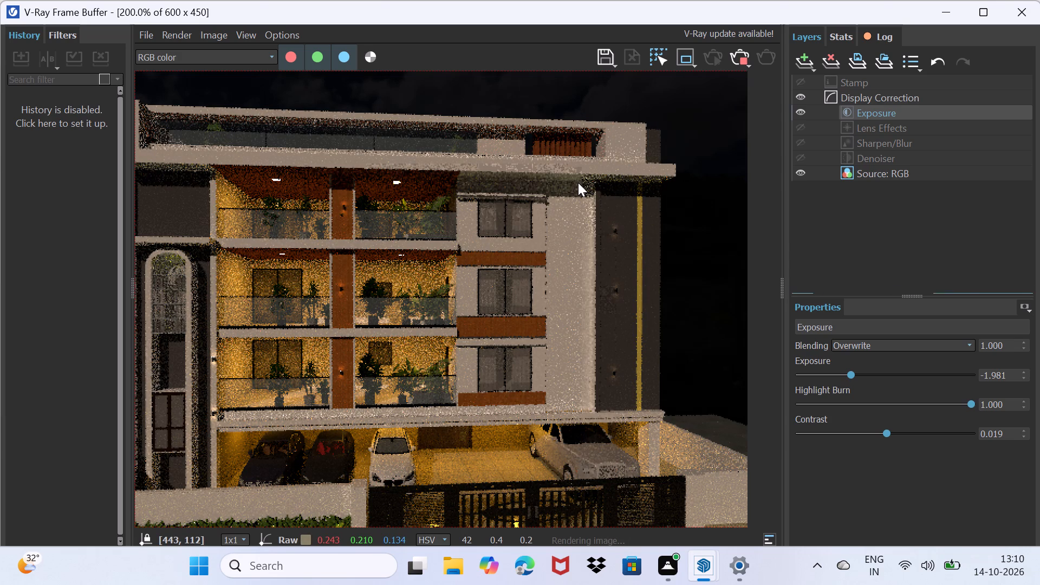
# Put the frame buffer away and scale up the height of the rectangle light in the lowest right-hand room by about 2.56.
pyautogui.click(945, 10)
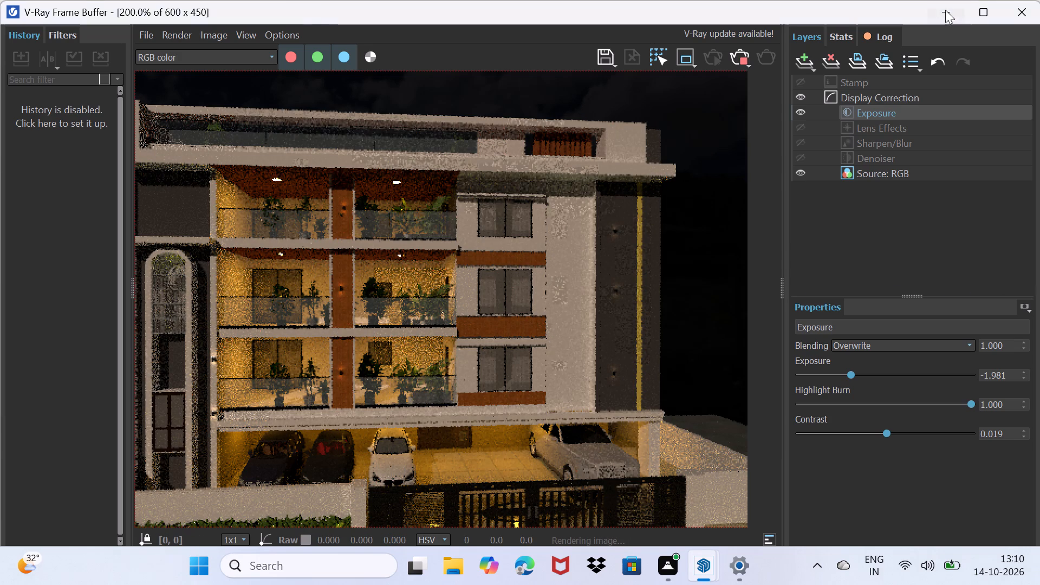
pyautogui.scroll(4, 622, 307)
pyautogui.scroll(9, 638, 385)
pyautogui.scroll(14, 607, 367)
pyautogui.moveTo(550, 351); pyautogui.dragTo(552, 305, button='middle')
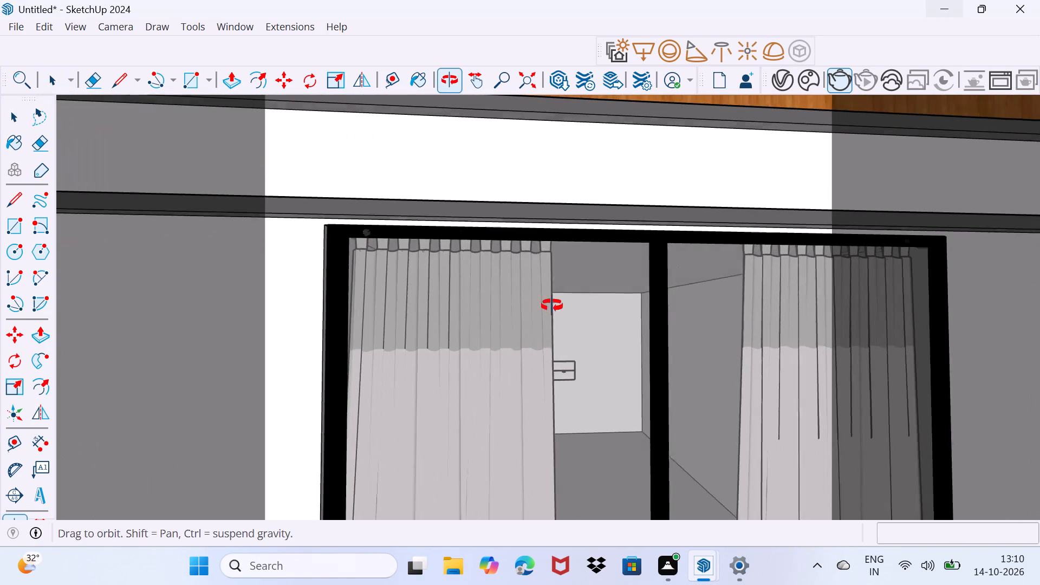
pyautogui.moveTo(552, 305); pyautogui.dragTo(551, 304, button='middle')
pyautogui.scroll(20, 585, 385)
pyautogui.scroll(3, 585, 385)
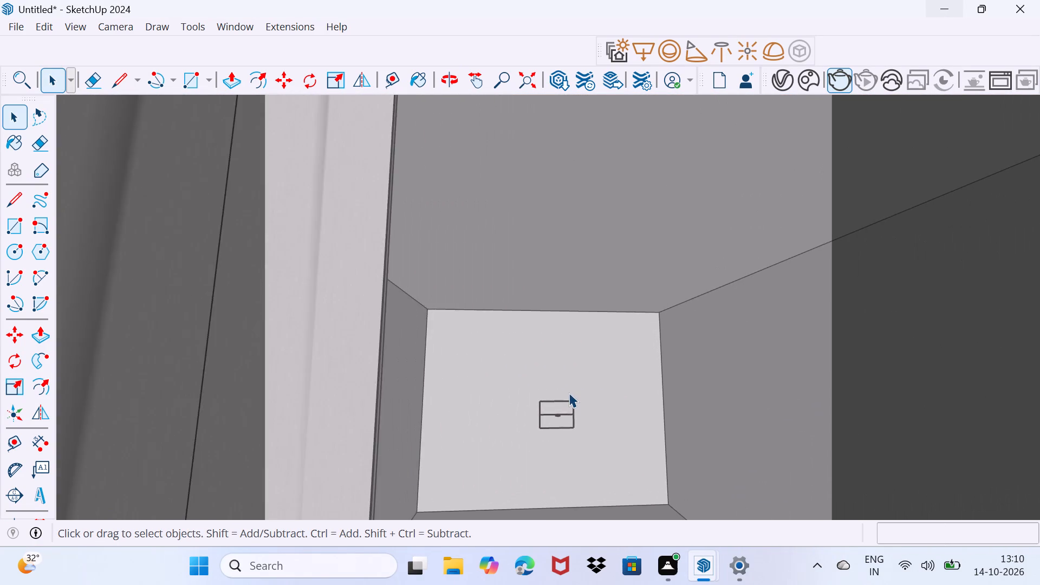
pyautogui.scroll(20, 569, 393)
pyautogui.scroll(11, 569, 393)
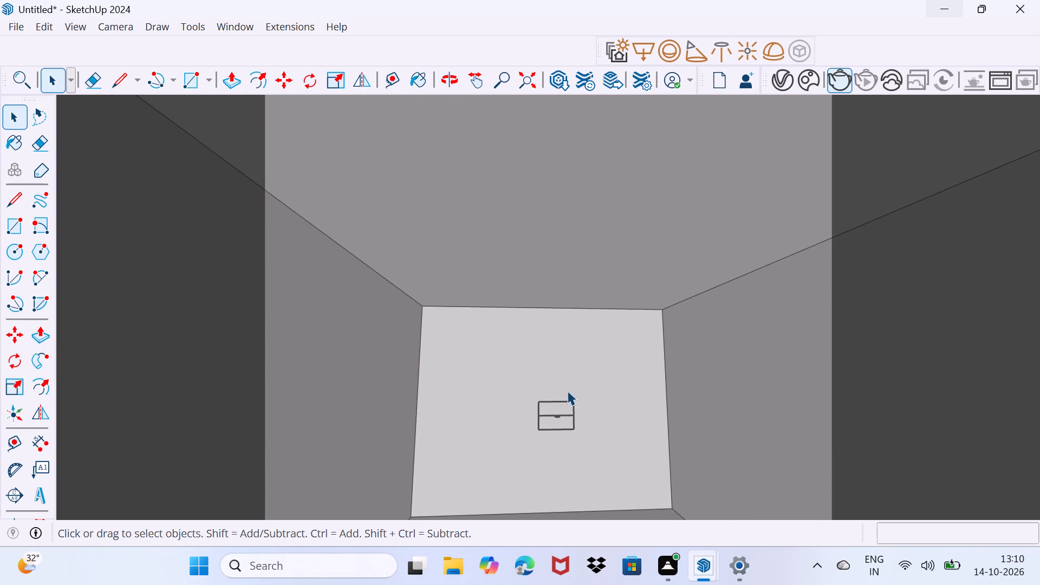
pyautogui.scroll(7, 567, 391)
pyautogui.moveTo(565, 404); pyautogui.dragTo(570, 428, button='middle')
pyautogui.click(555, 434)
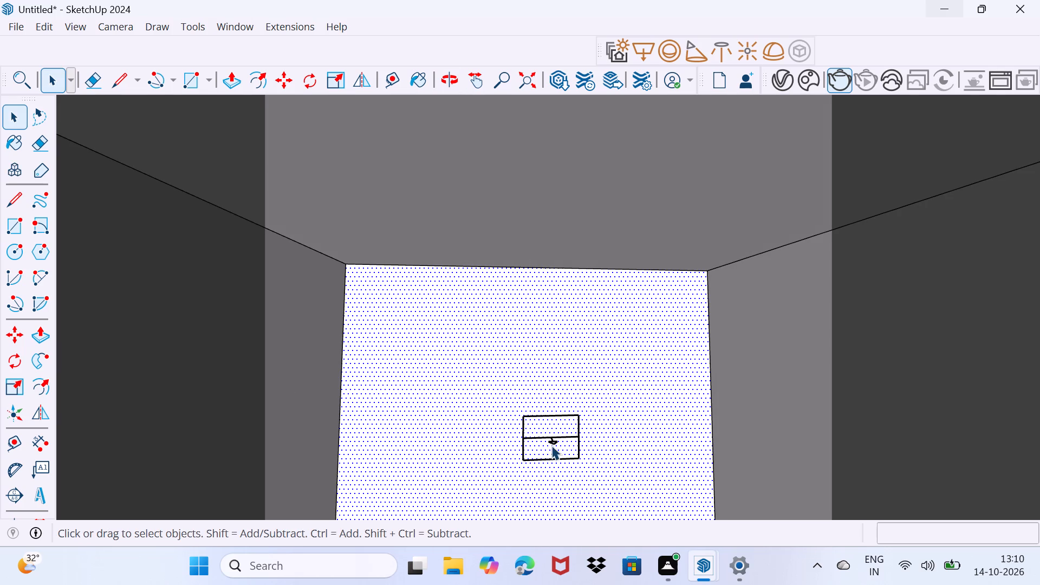
pyautogui.moveTo(544, 441); pyautogui.dragTo(552, 439)
pyautogui.click(552, 444)
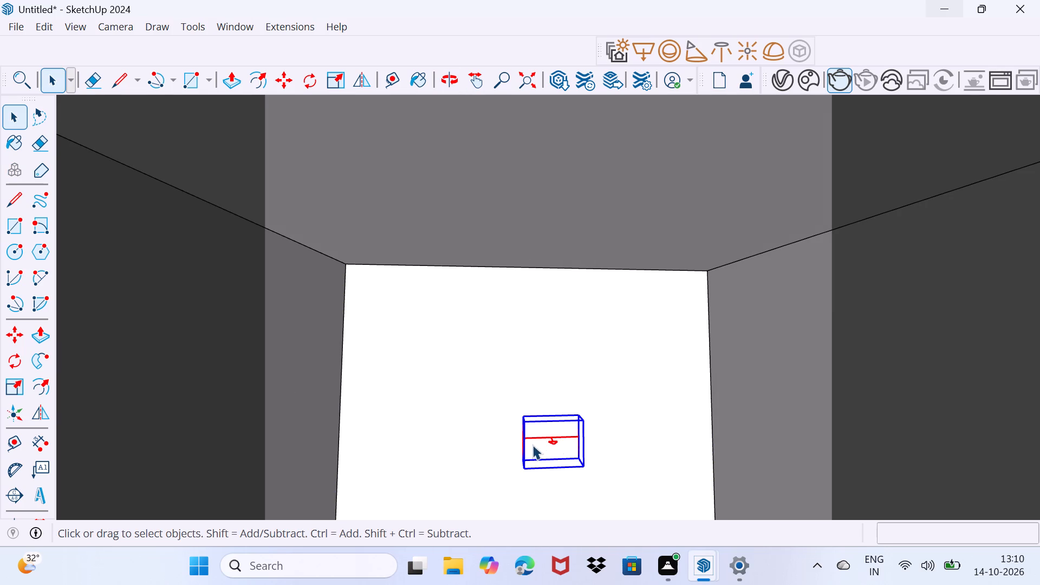
pyautogui.scroll(3, 529, 444)
pyautogui.moveTo(532, 447); pyautogui.dragTo(573, 465, button='middle')
pyautogui.scroll(2, 578, 419)
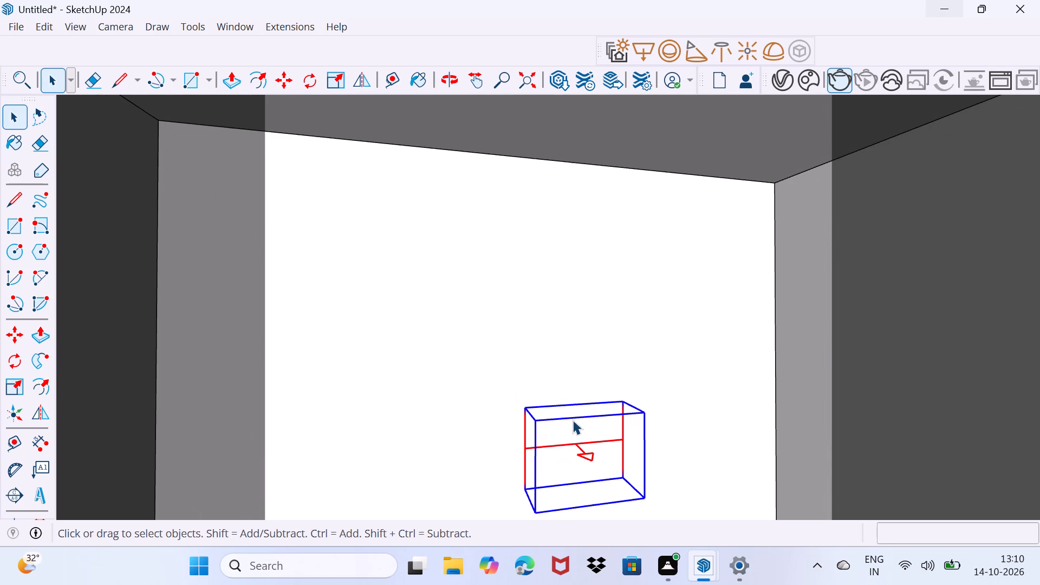
pyautogui.press('s')
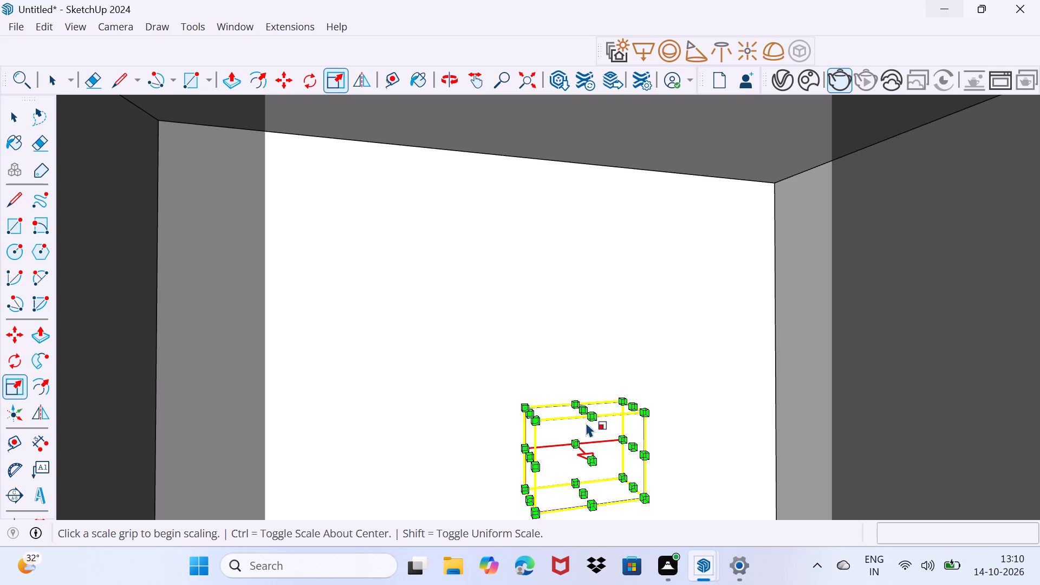
pyautogui.moveTo(582, 413); pyautogui.dragTo(584, 279)
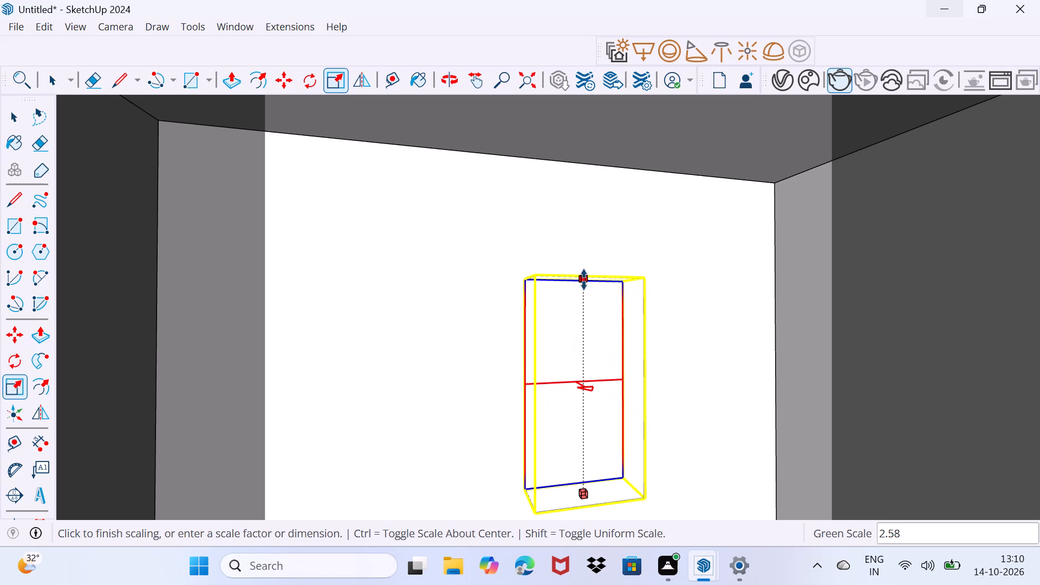
pyautogui.moveTo(584, 279); pyautogui.dragTo(584, 280)
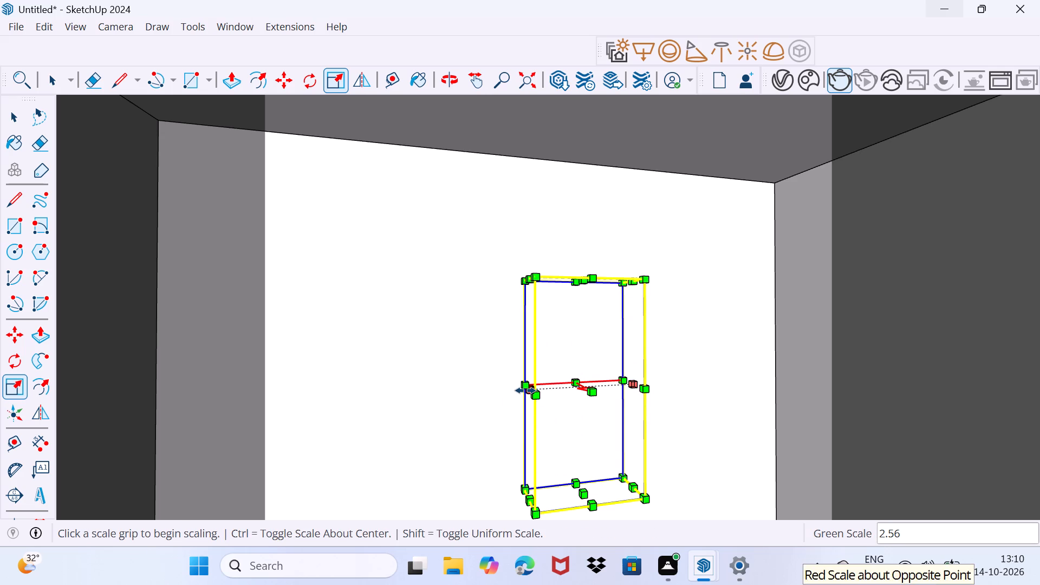
# Widen the same rectangle light towards both side walls so it covers most of the back wall's width.
pyautogui.moveTo(525, 391); pyautogui.dragTo(396, 392)
pyautogui.moveTo(632, 383); pyautogui.dragTo(736, 359)
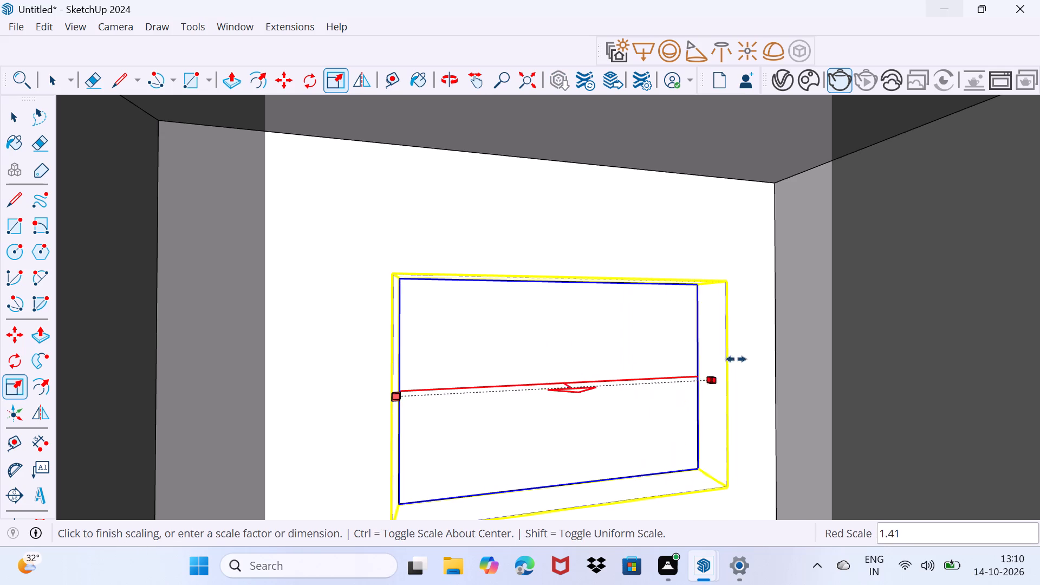
pyautogui.moveTo(736, 359); pyautogui.dragTo(749, 354)
pyautogui.press('space')
# Set the Rectangle Light's U Size to 39.4 and V Size to 47, and put the Asset Editor away.
pyautogui.moveTo(560, 438); pyautogui.dragTo(568, 421)
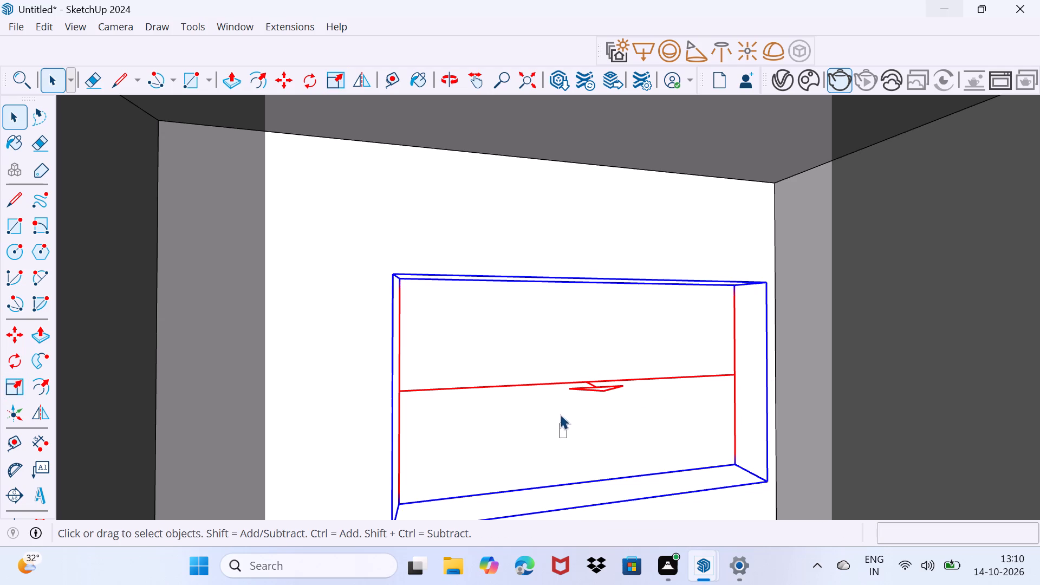
pyautogui.click(598, 385)
pyautogui.click(789, 77)
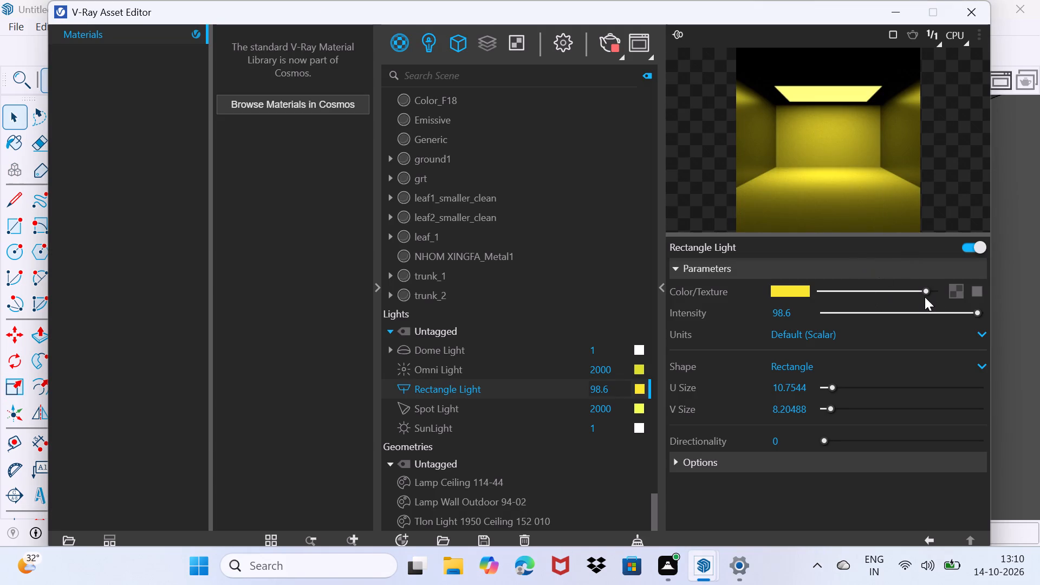
pyautogui.moveTo(924, 297); pyautogui.dragTo(948, 294)
pyautogui.moveTo(835, 389); pyautogui.dragTo(860, 387)
pyautogui.moveTo(860, 387); pyautogui.dragTo(855, 388)
pyautogui.moveTo(828, 412); pyautogui.dragTo(861, 409)
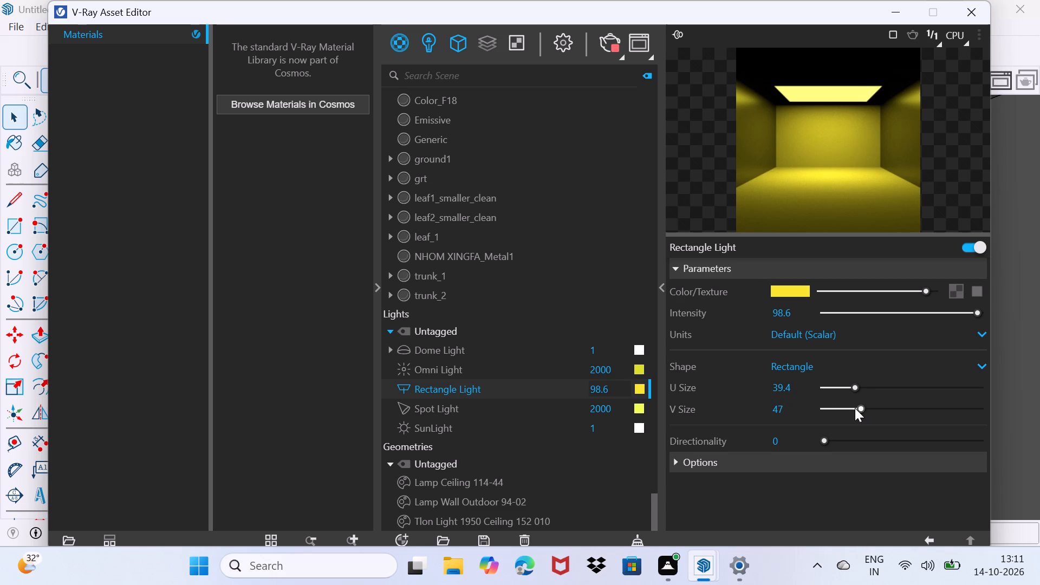
pyautogui.click(895, 12)
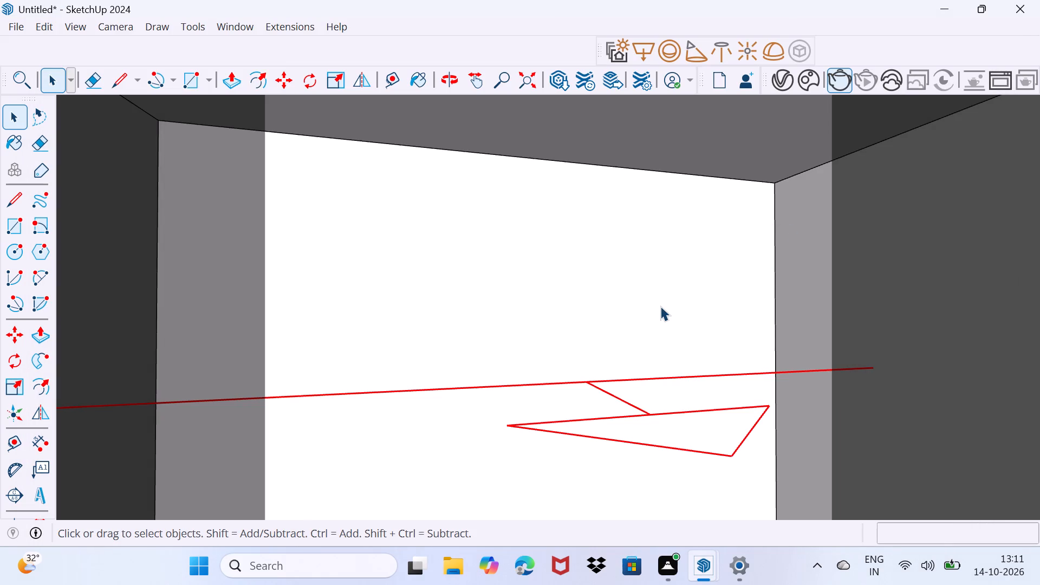
# Examine the rectangle light on the back wall of the middle-floor room through its curtained window.
pyautogui.scroll(-12, 654, 306)
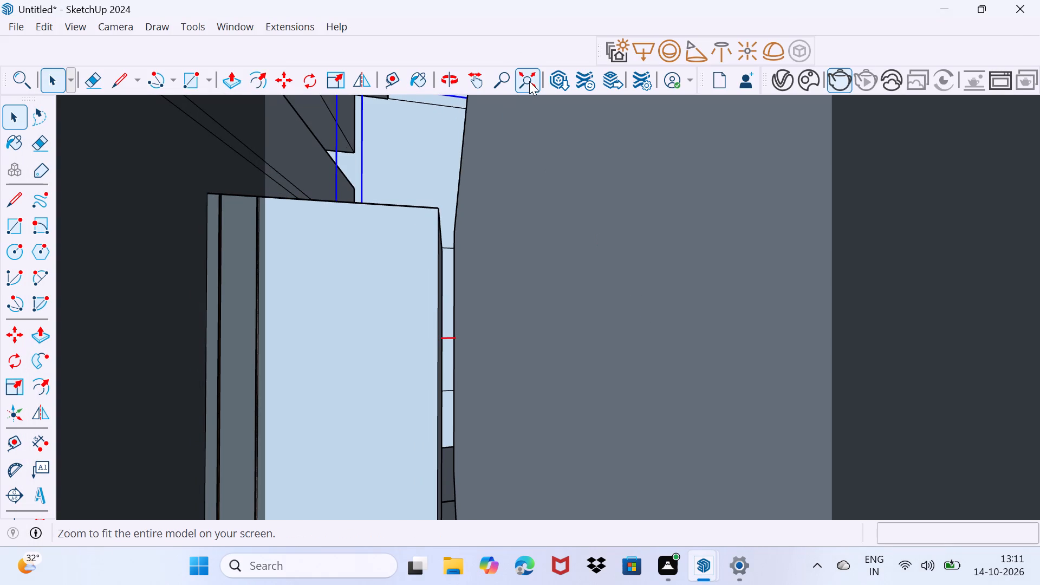
pyautogui.click(529, 81)
pyautogui.scroll(-18, 517, 264)
pyautogui.scroll(-15, 549, 257)
pyautogui.scroll(6, 615, 271)
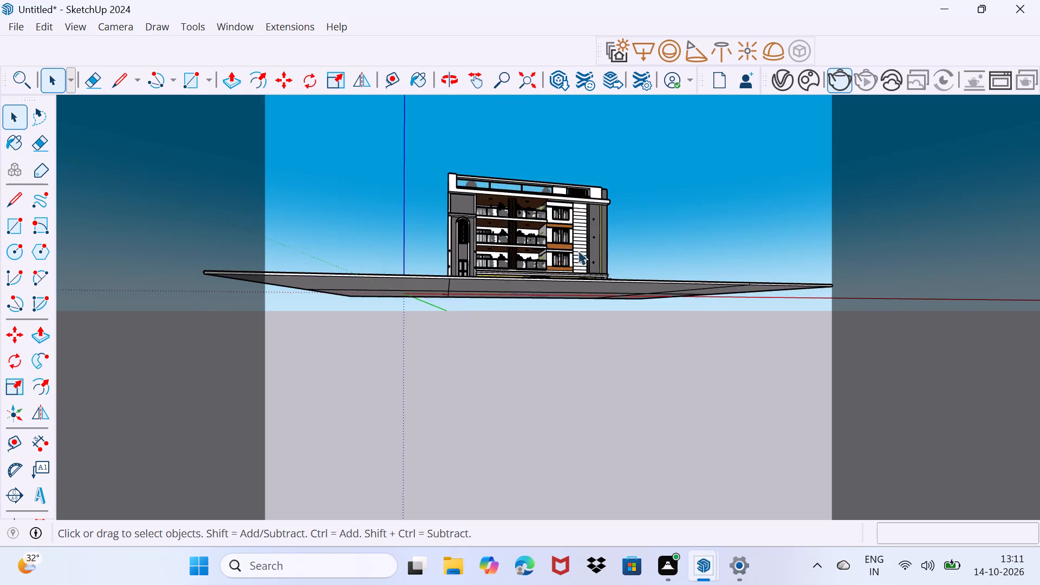
pyautogui.scroll(17, 566, 242)
pyautogui.moveTo(560, 230); pyautogui.dragTo(536, 260, button='middle')
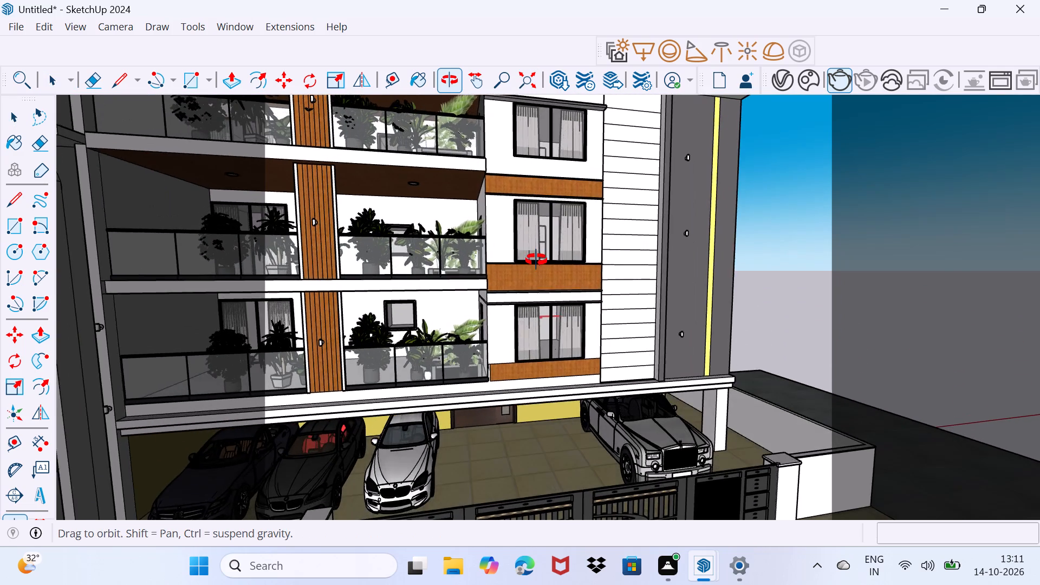
pyautogui.moveTo(536, 260); pyautogui.dragTo(530, 256, button='middle')
pyautogui.scroll(15, 545, 243)
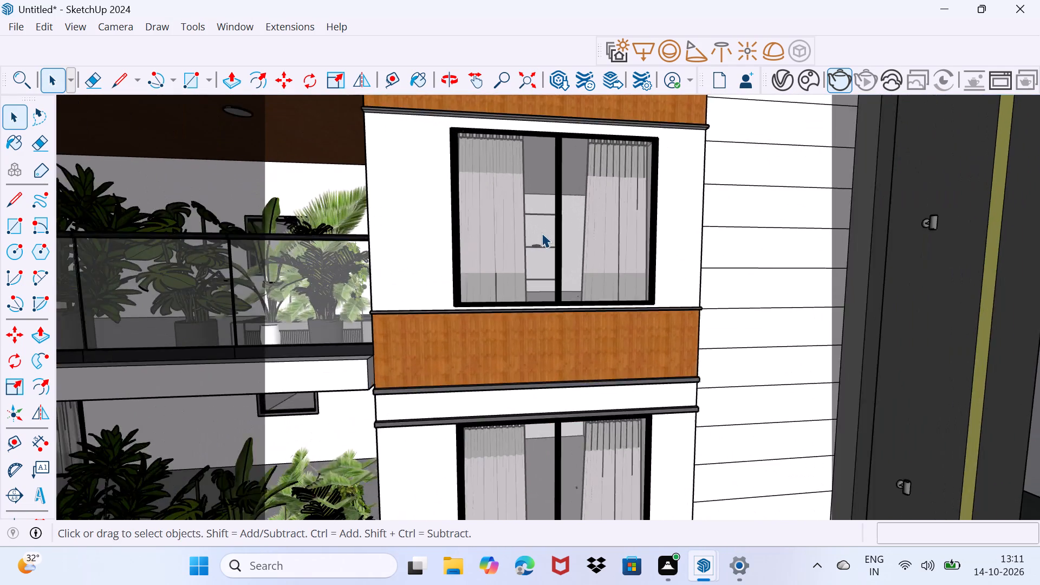
pyautogui.scroll(3, 542, 233)
pyautogui.scroll(20, 542, 233)
pyautogui.scroll(7, 542, 233)
pyautogui.middleClick(539, 233)
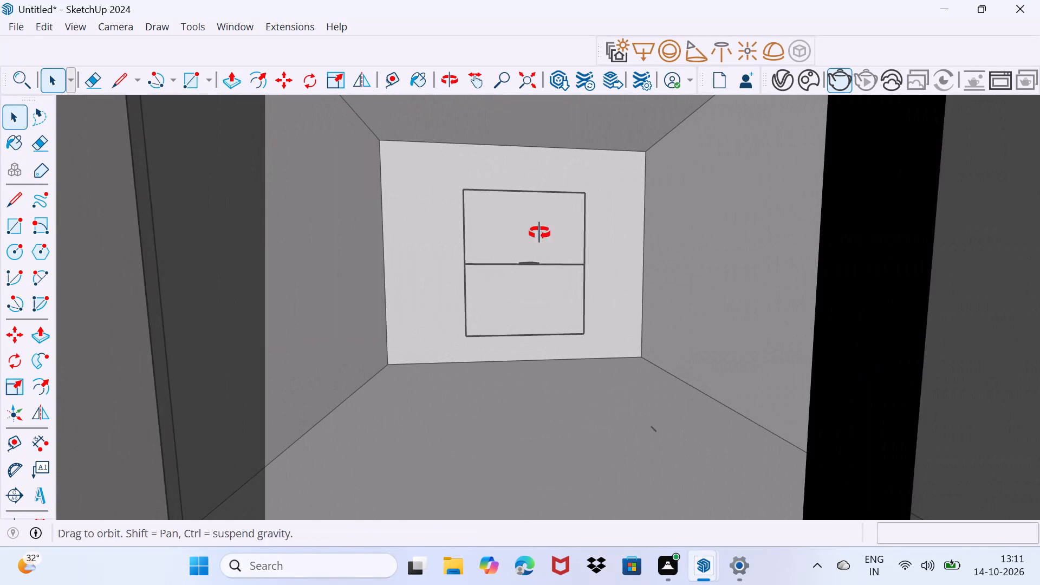
pyautogui.scroll(8, 539, 233)
pyautogui.scroll(20, 538, 233)
pyautogui.scroll(4, 538, 233)
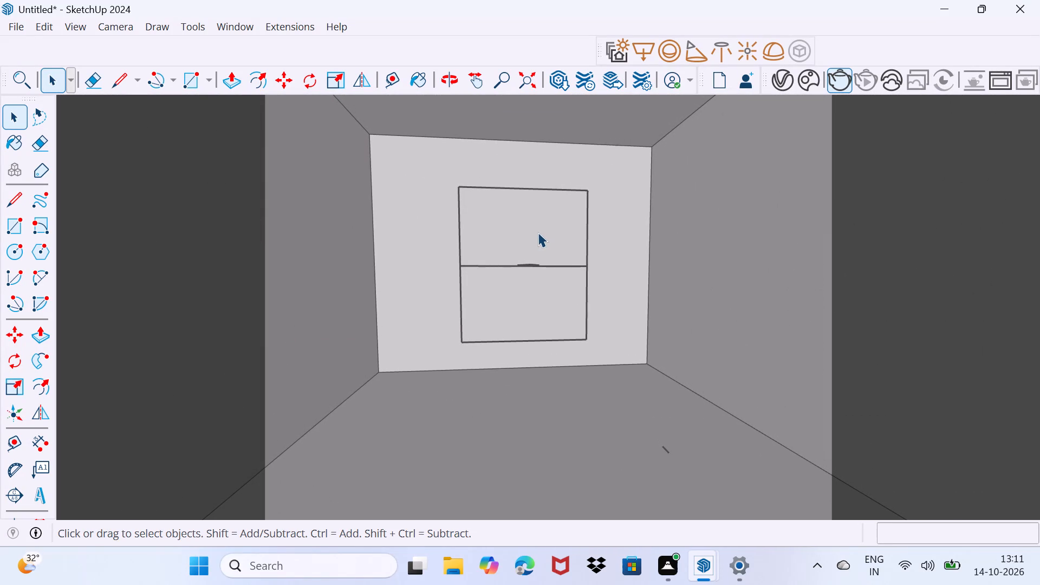
pyautogui.scroll(-18, 538, 232)
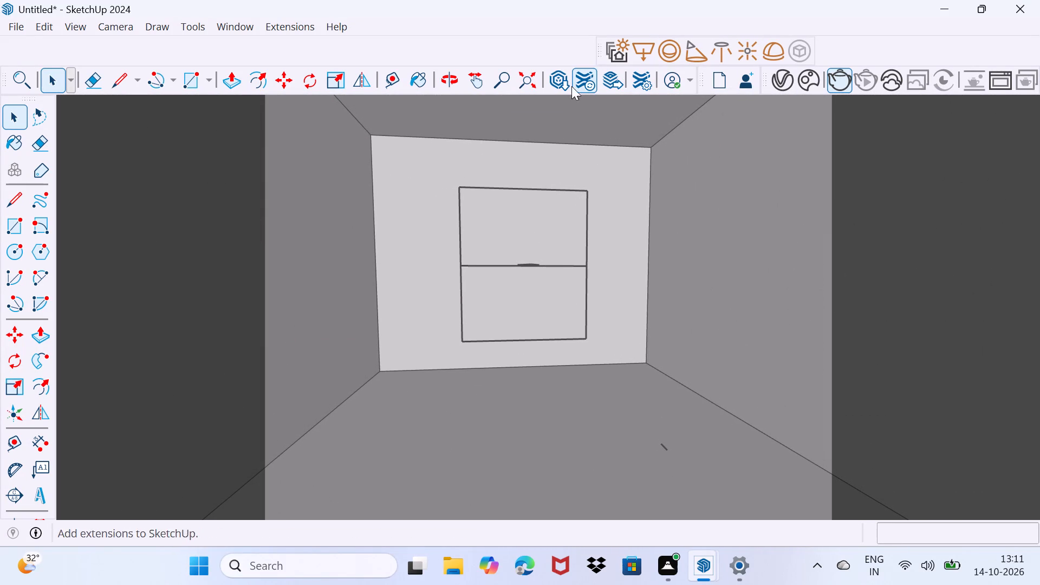
# Frame the whole building again in a close, nearly frontal view from roof parapet to gate.
pyautogui.click(534, 80)
pyautogui.click(531, 80)
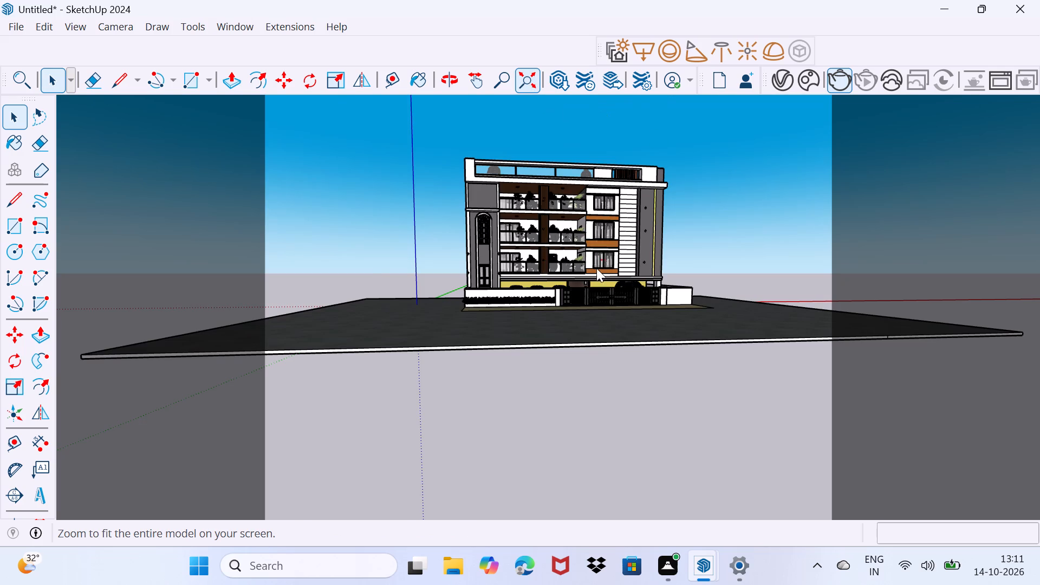
pyautogui.scroll(9, 596, 268)
pyautogui.moveTo(611, 251); pyautogui.dragTo(603, 285, button='middle')
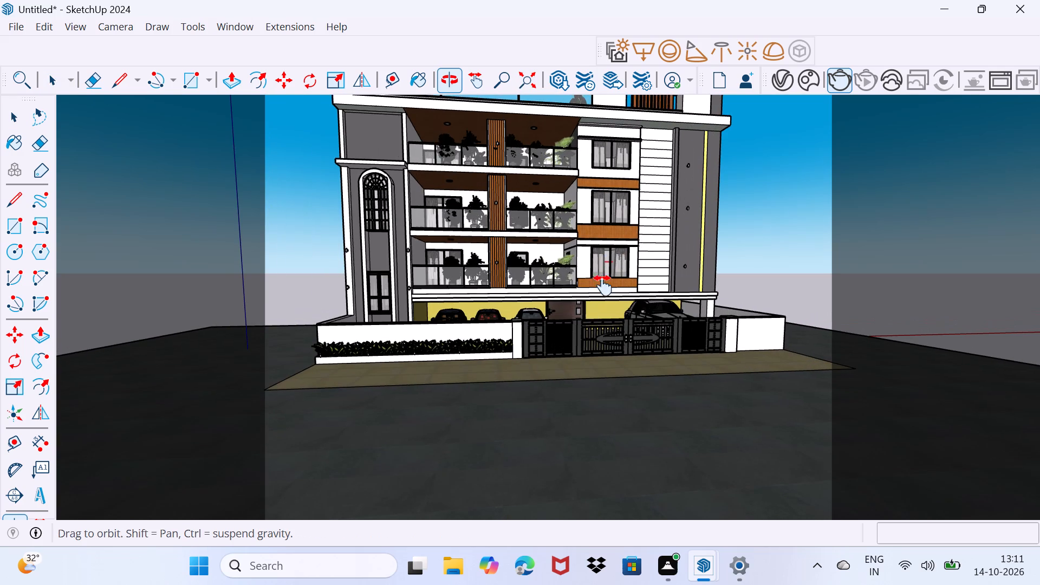
pyautogui.moveTo(603, 285); pyautogui.dragTo(584, 347, button='middle')
pyautogui.moveTo(563, 406); pyautogui.dragTo(578, 370, button='middle')
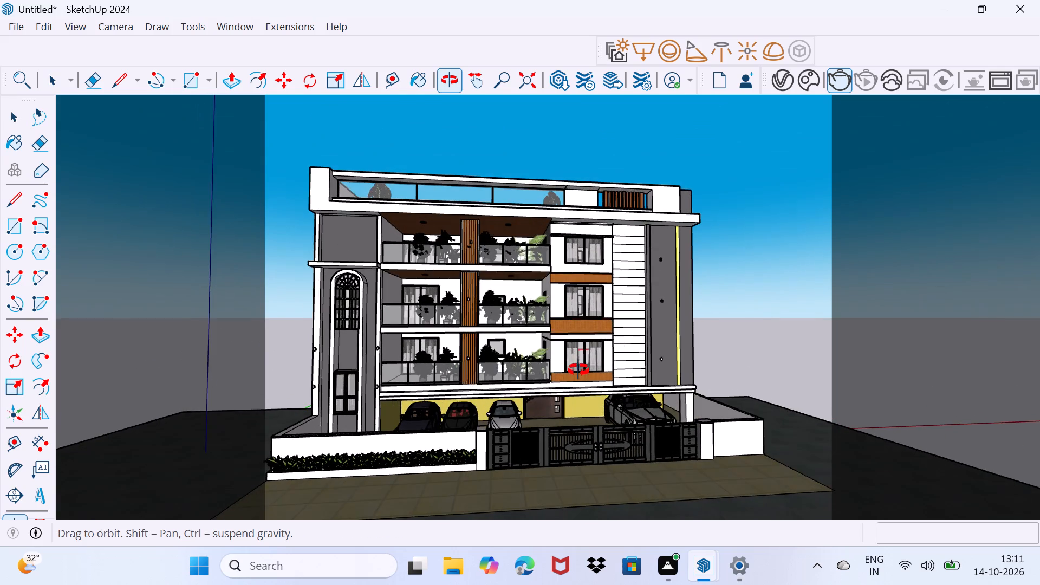
pyautogui.moveTo(578, 370); pyautogui.dragTo(591, 367, button='middle')
pyautogui.scroll(3, 520, 407)
pyautogui.keyDown('shift'); pyautogui.moveTo(536, 390); pyautogui.dragTo(584, 398, button='middle'); pyautogui.keyUp('shift')
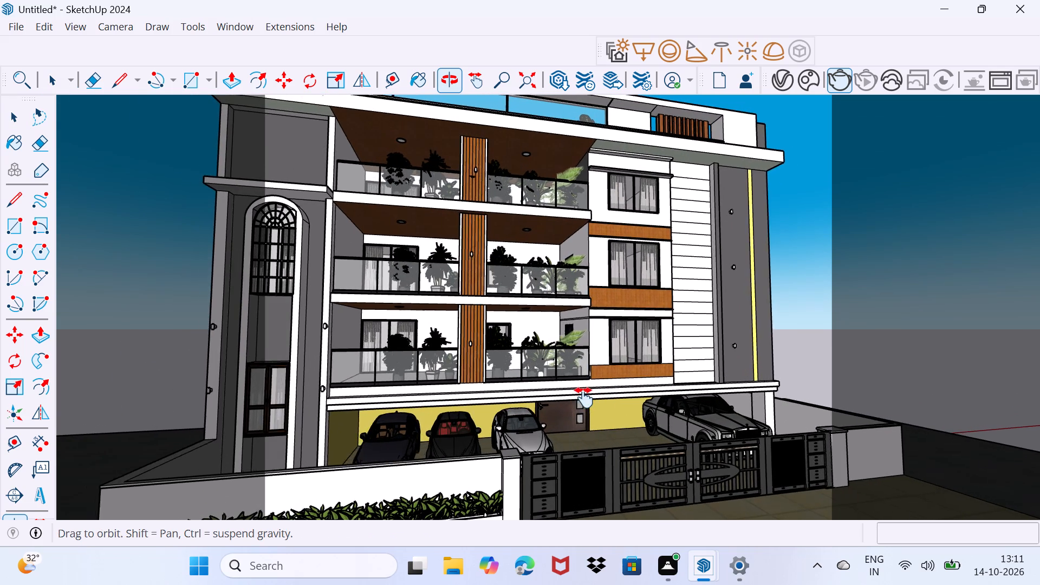
pyautogui.keyDown('shift'); pyautogui.moveTo(584, 398); pyautogui.dragTo(574, 405, button='middle'); pyautogui.keyUp('shift')
pyautogui.scroll(-2, 574, 405)
pyautogui.moveTo(569, 402); pyautogui.dragTo(547, 403, button='middle')
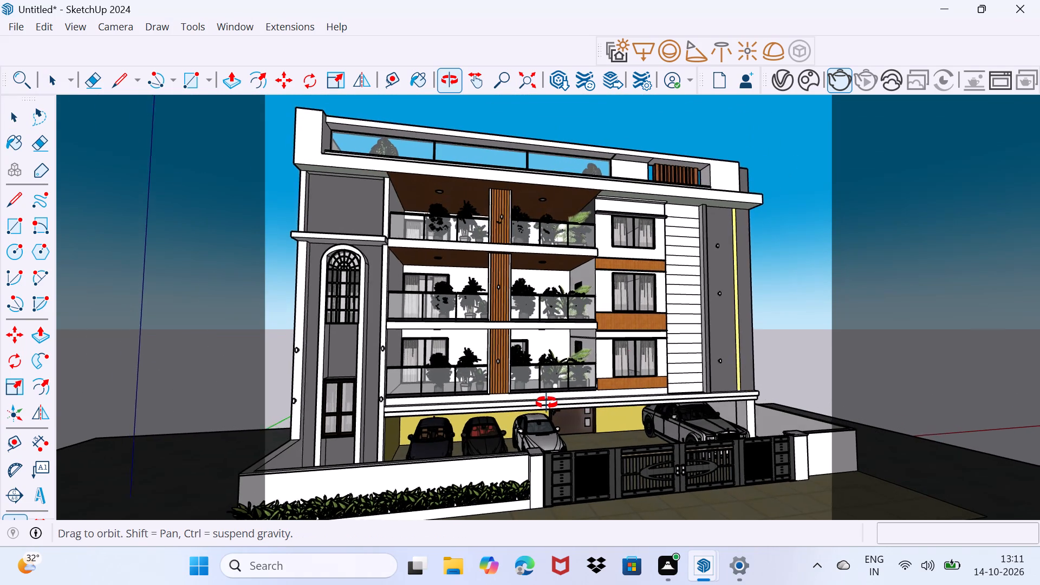
pyautogui.moveTo(547, 403); pyautogui.dragTo(528, 401, button='middle')
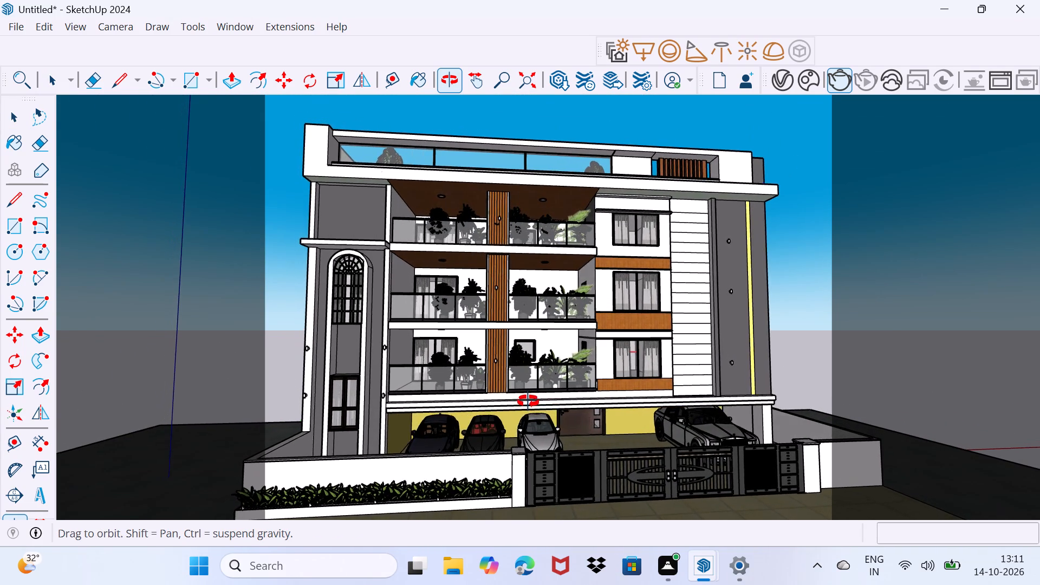
pyautogui.moveTo(528, 401); pyautogui.dragTo(522, 400, button='middle')
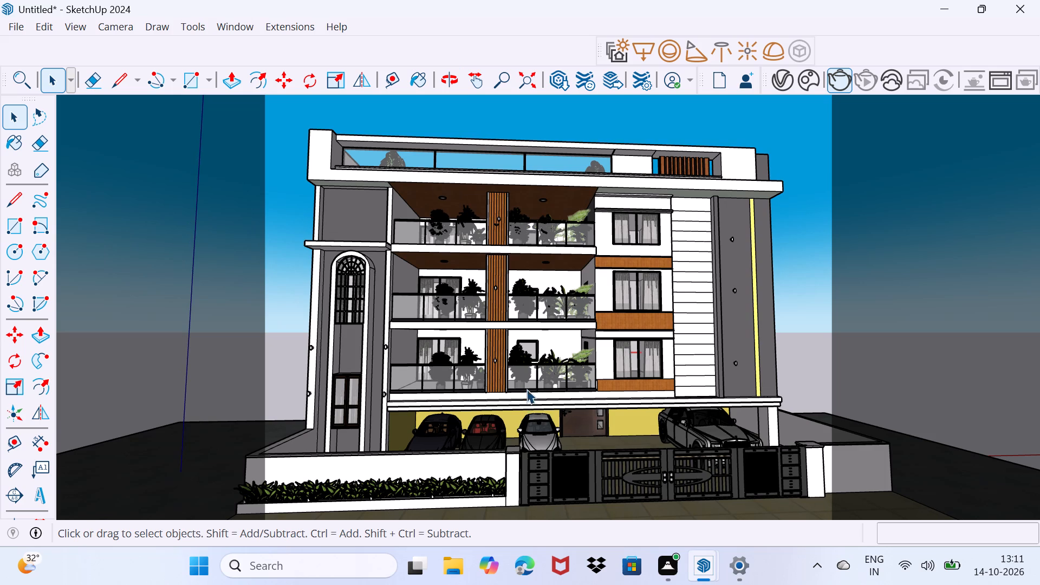
pyautogui.moveTo(547, 362); pyautogui.dragTo(516, 378, button='middle')
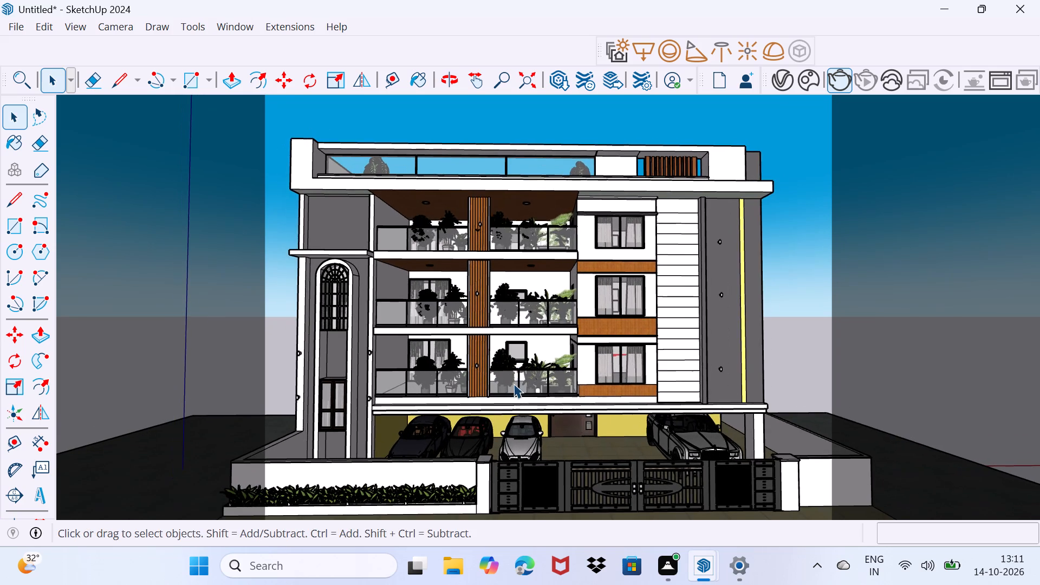
pyautogui.scroll(2, 512, 384)
pyautogui.moveTo(514, 381); pyautogui.dragTo(511, 392, button='middle')
pyautogui.moveTo(525, 401); pyautogui.dragTo(531, 392, button='middle')
pyautogui.scroll(-2, 527, 388)
pyautogui.moveTo(522, 386); pyautogui.dragTo(534, 387, button='middle')
pyautogui.scroll(1, 532, 388)
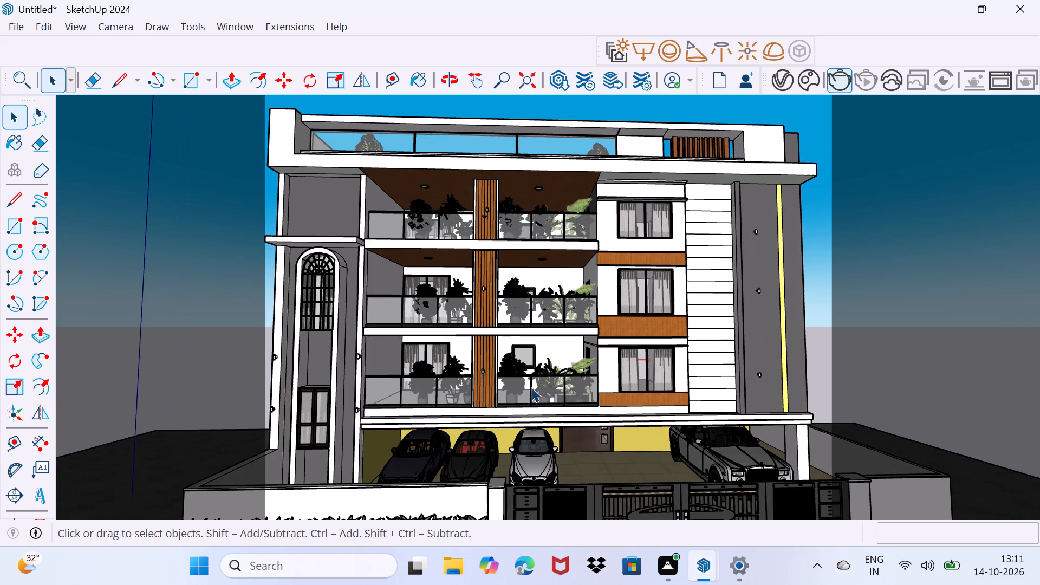
pyautogui.middleClick(525, 386)
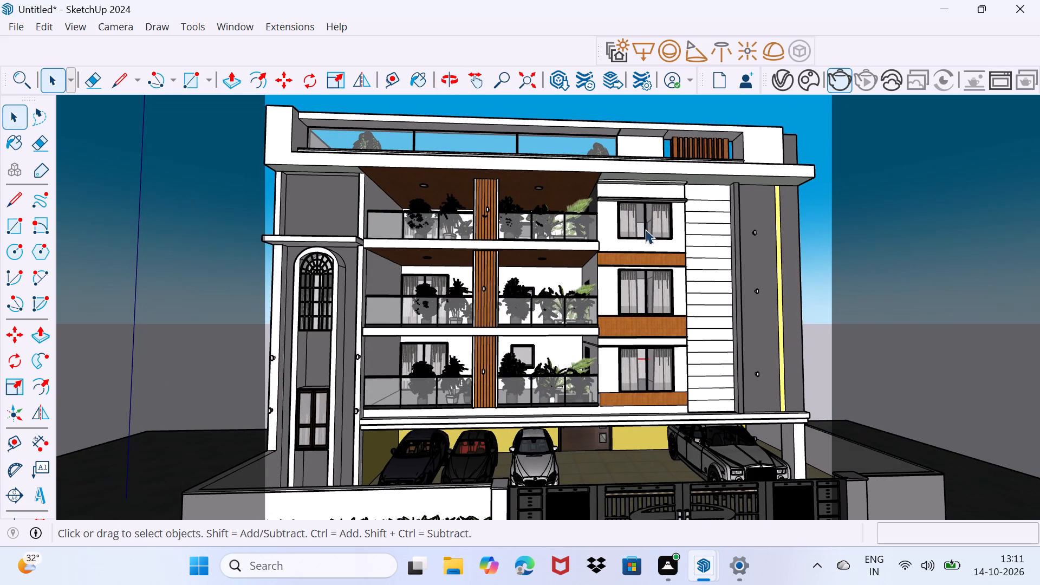
# Stop the current render and start a new V-Ray render of the nearly frontal building view, putting the Asset Editor away.
pyautogui.click(781, 86)
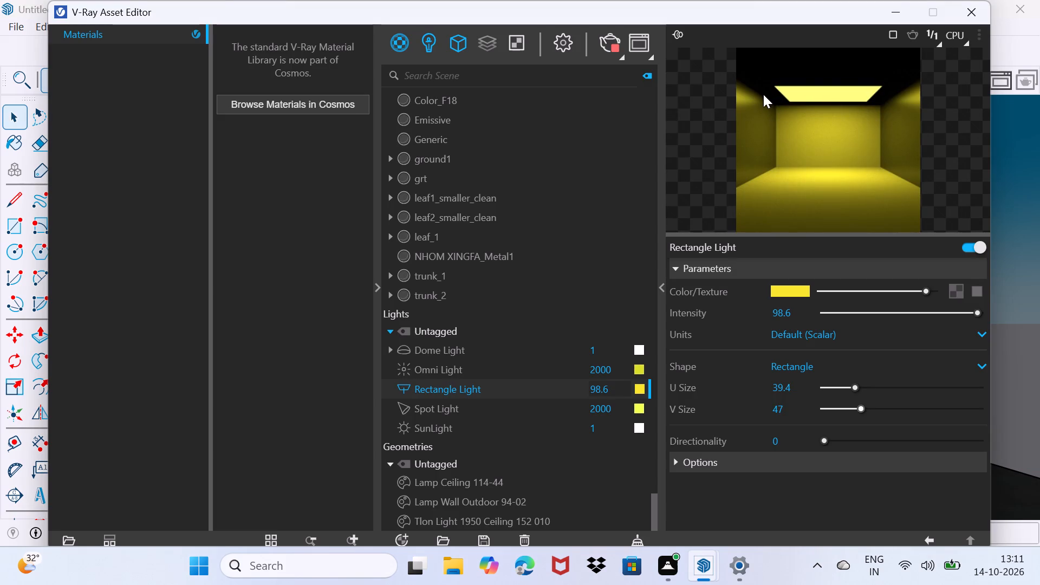
pyautogui.click(601, 41)
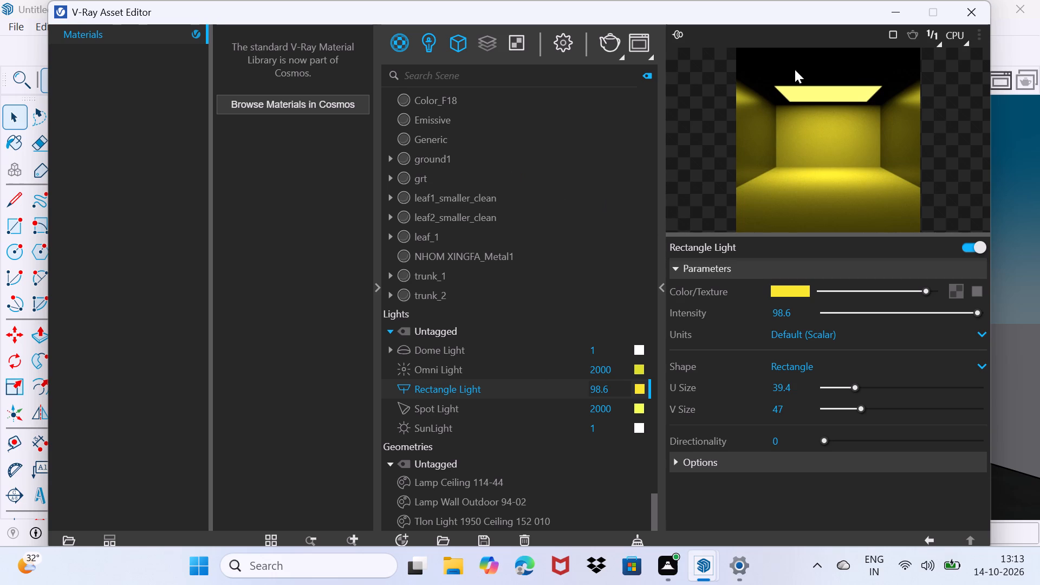
pyautogui.click(608, 39)
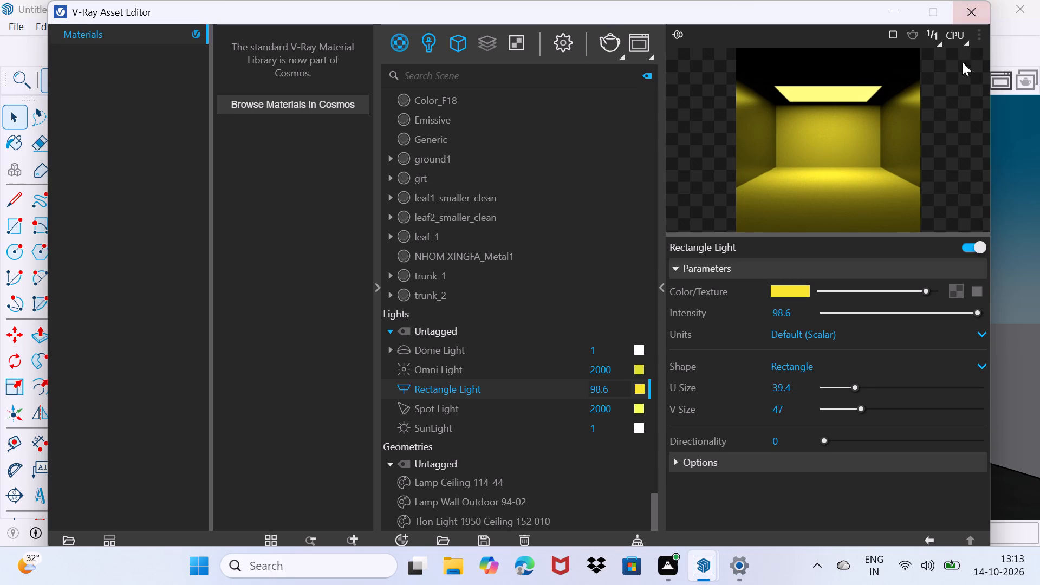
pyautogui.click(902, 8)
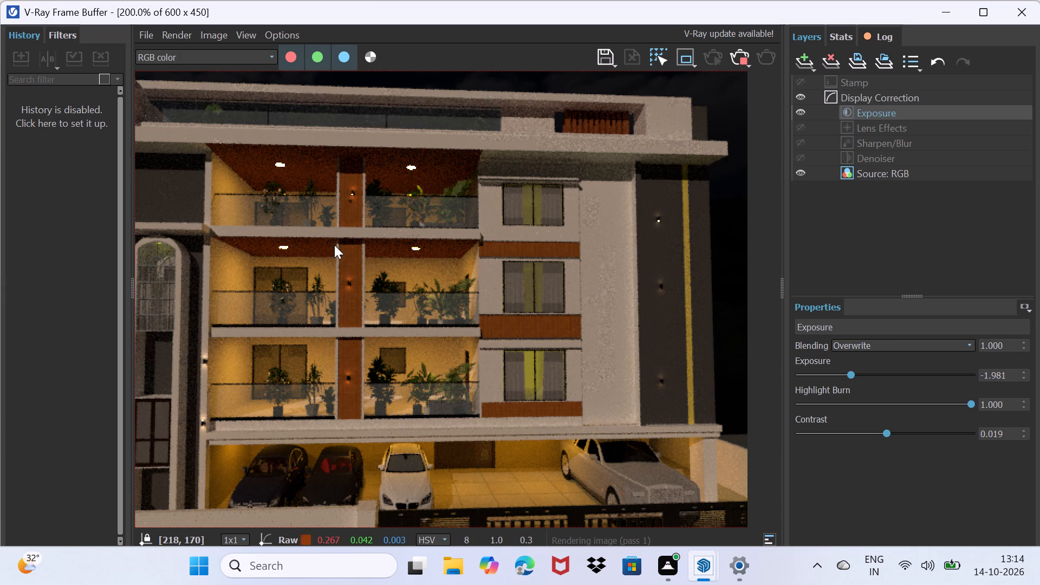
# Set the Exposure correction of the rendered image to -3.899 and put the frame buffer away.
pyautogui.scroll(-5, 334, 245)
pyautogui.scroll(4, 340, 245)
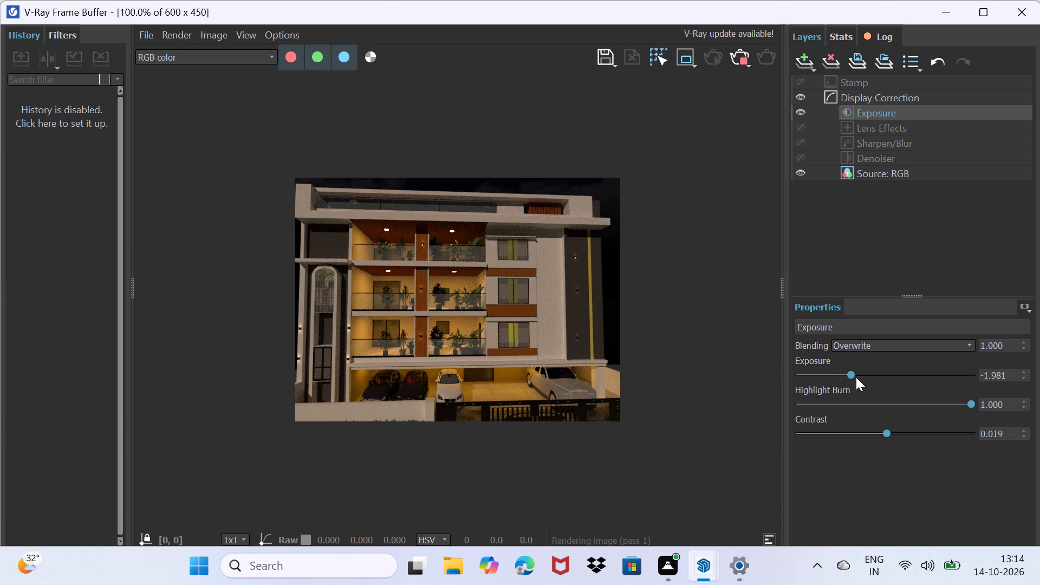
pyautogui.moveTo(851, 376); pyautogui.dragTo(833, 405)
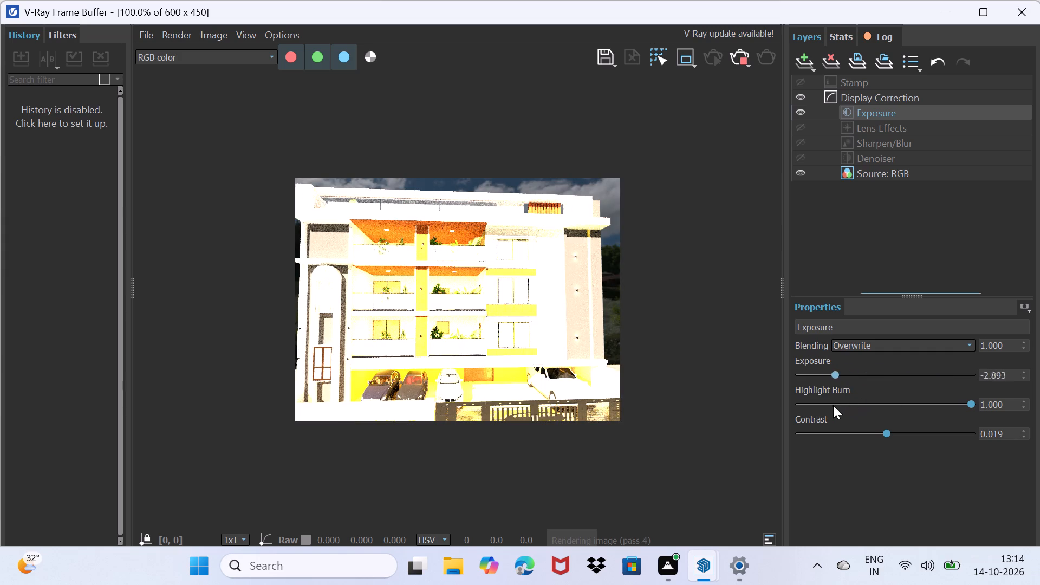
pyautogui.moveTo(833, 405); pyautogui.dragTo(794, 412)
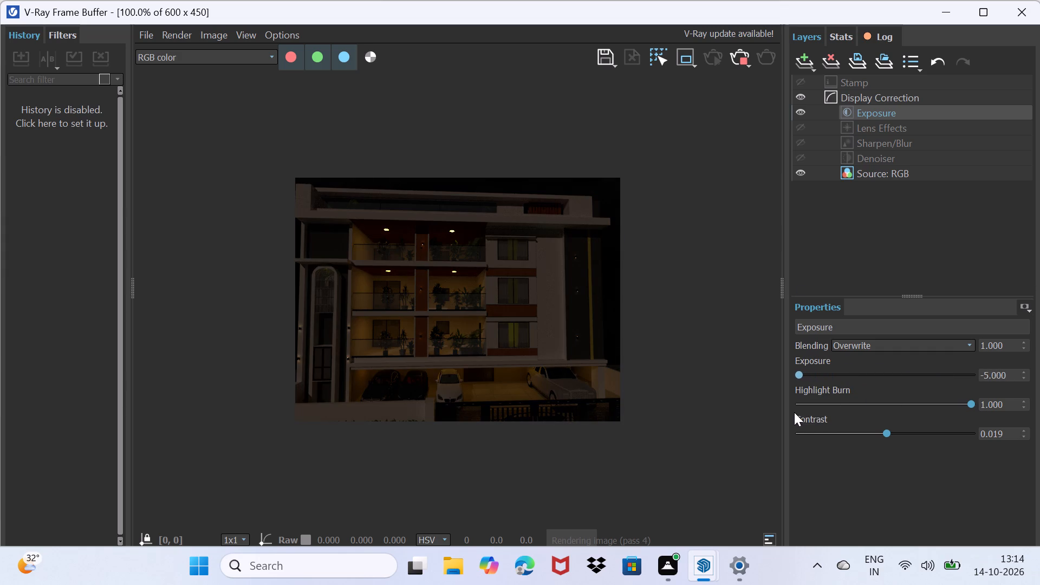
pyautogui.moveTo(794, 412); pyautogui.dragTo(817, 414)
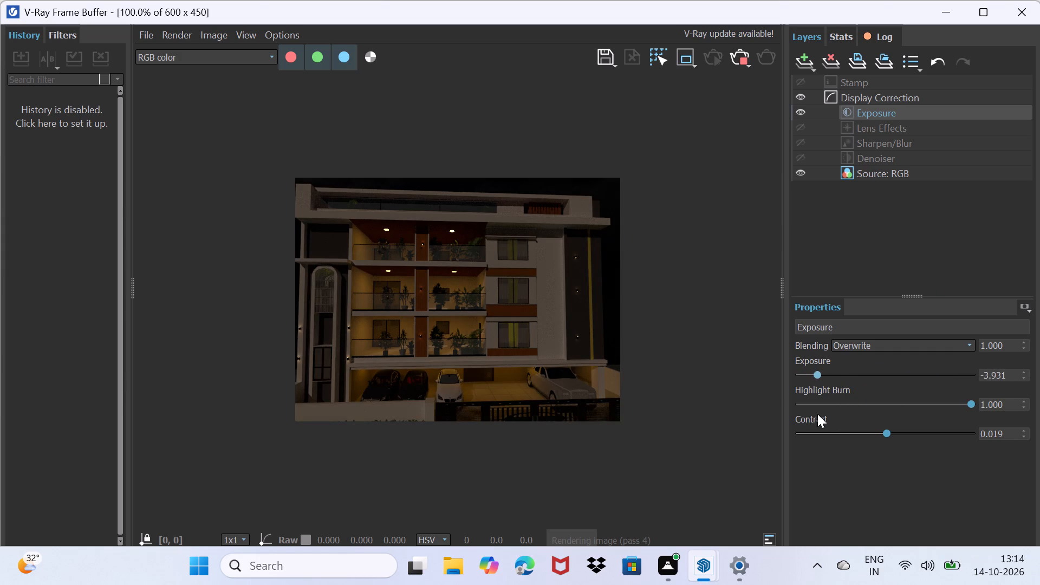
pyautogui.moveTo(817, 414); pyautogui.dragTo(818, 413)
pyautogui.click(955, 4)
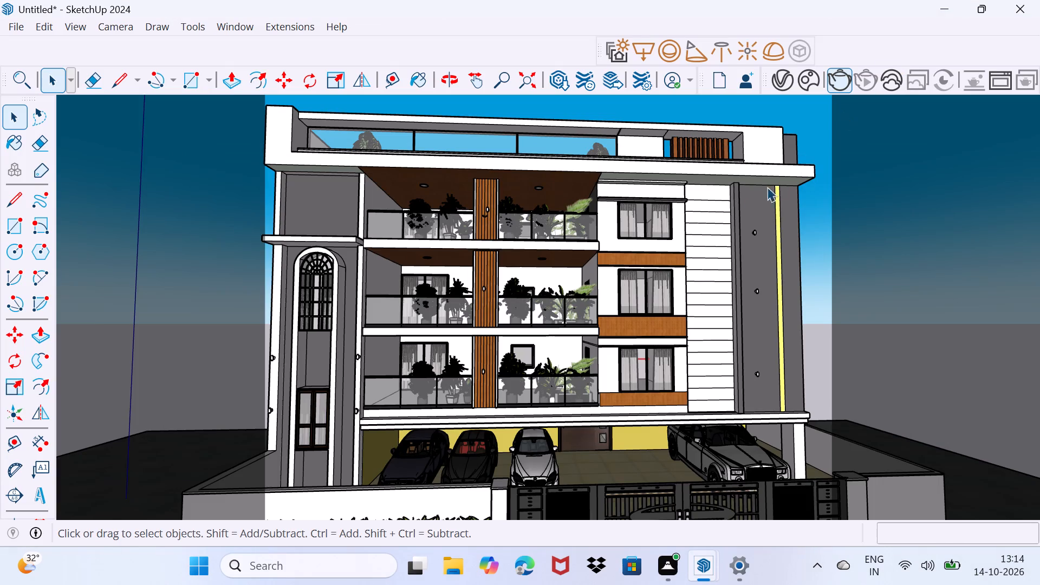
# Start saving the model in the Documents folder and replace the default file name with ele.
pyautogui.scroll(-2, 715, 228)
pyautogui.moveTo(679, 257); pyautogui.dragTo(661, 263, button='middle')
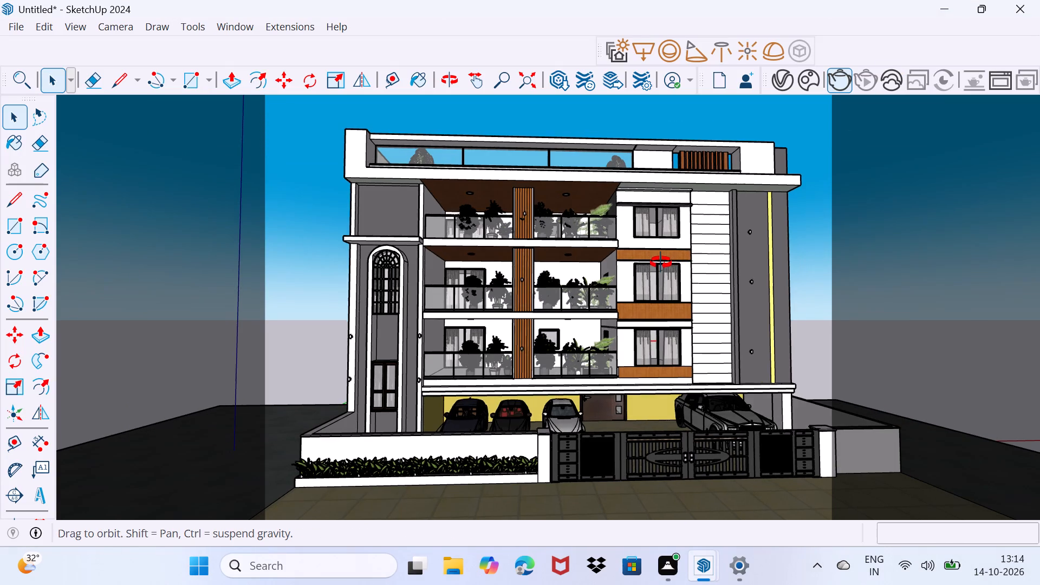
pyautogui.moveTo(661, 263); pyautogui.dragTo(574, 274, button='middle')
pyautogui.moveTo(545, 334); pyautogui.dragTo(562, 322, button='middle')
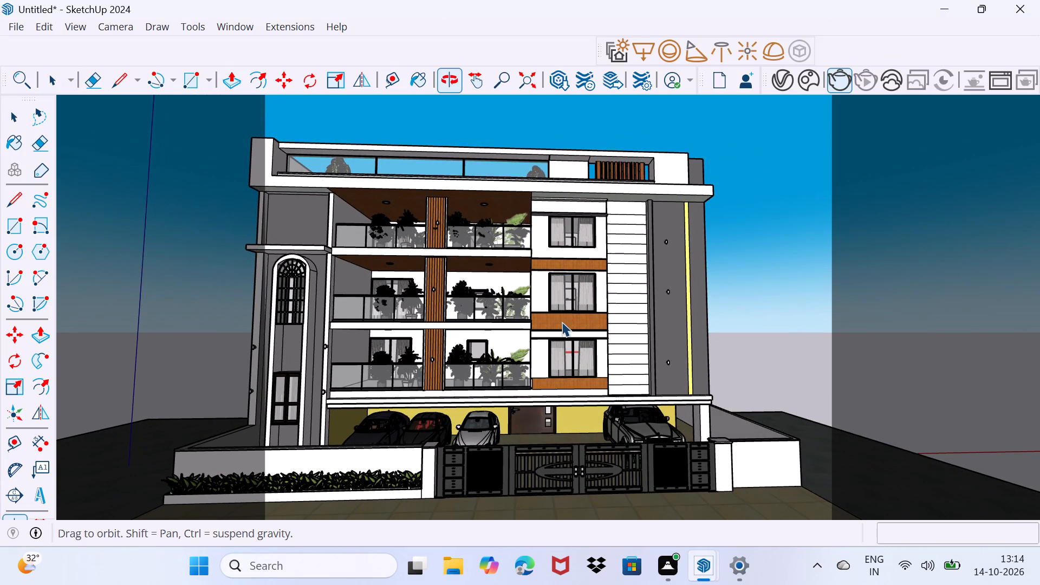
pyautogui.hotkey('ctrl', 's')
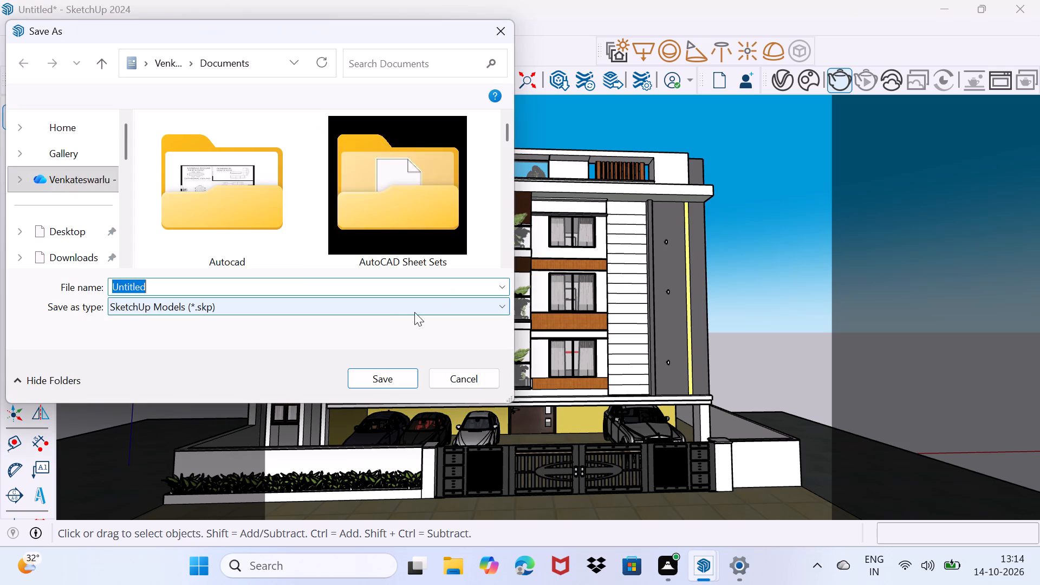
pyautogui.click(393, 287)
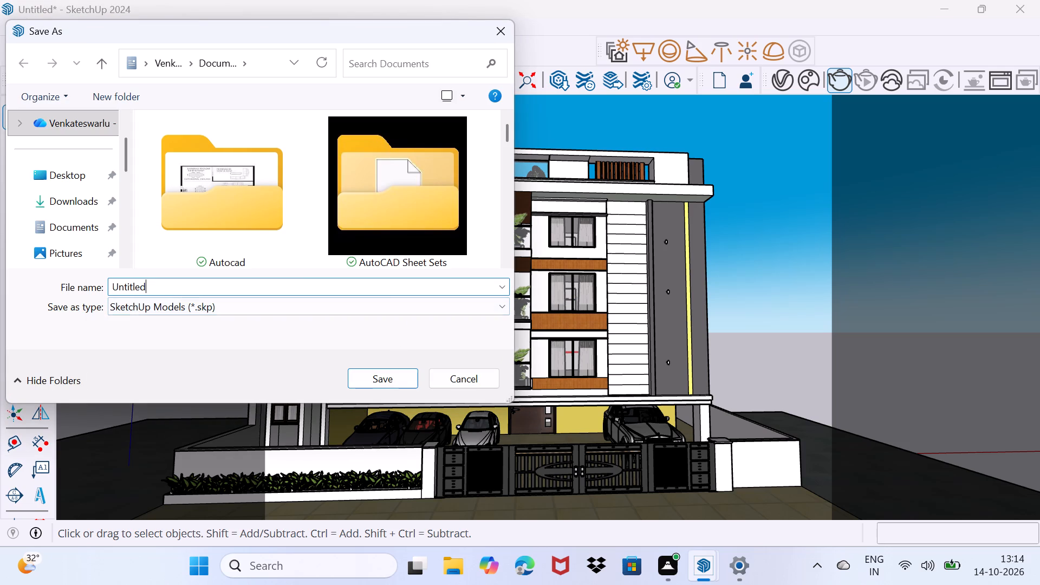
pyautogui.press('BackSpace')
pyautogui.press('BackSpace')
pyautogui.press('BackSpace')
pyautogui.press('BackSpace')
pyautogui.press('BackSpace')
pyautogui.press('BackSpace')
pyautogui.press('BackSpace')
pyautogui.press('BackSpace')
pyautogui.press('BackSpace')
pyautogui.press('BackSpace')
pyautogui.press('BackSpace')
pyautogui.press('BackSpace')
pyautogui.press('BackSpace')
pyautogui.press('BackSpace')
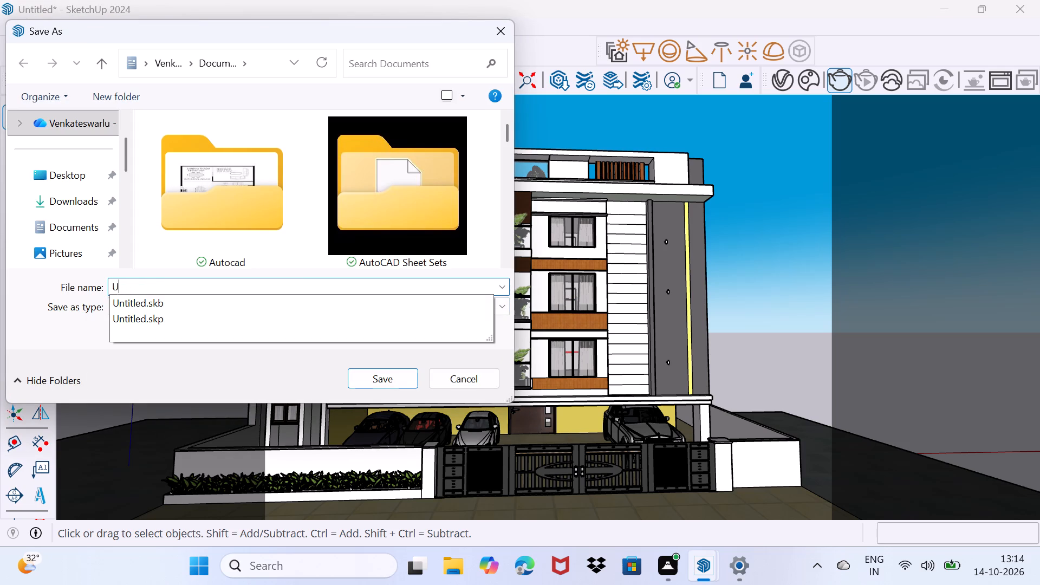
pyautogui.write('ELE')
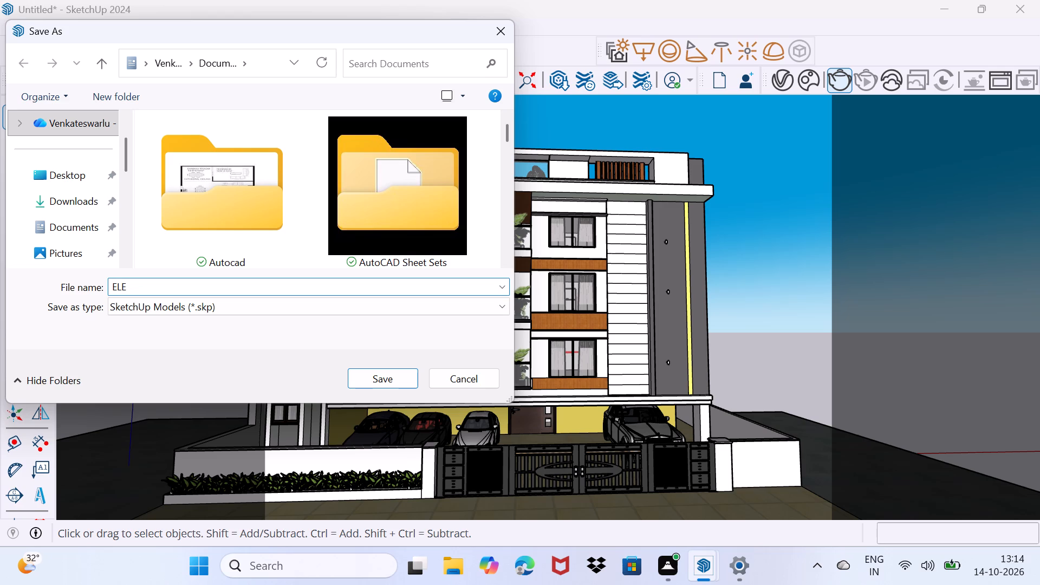
pyautogui.press('BackSpace')
pyautogui.press('BackSpace')
pyautogui.press('BackSpace')
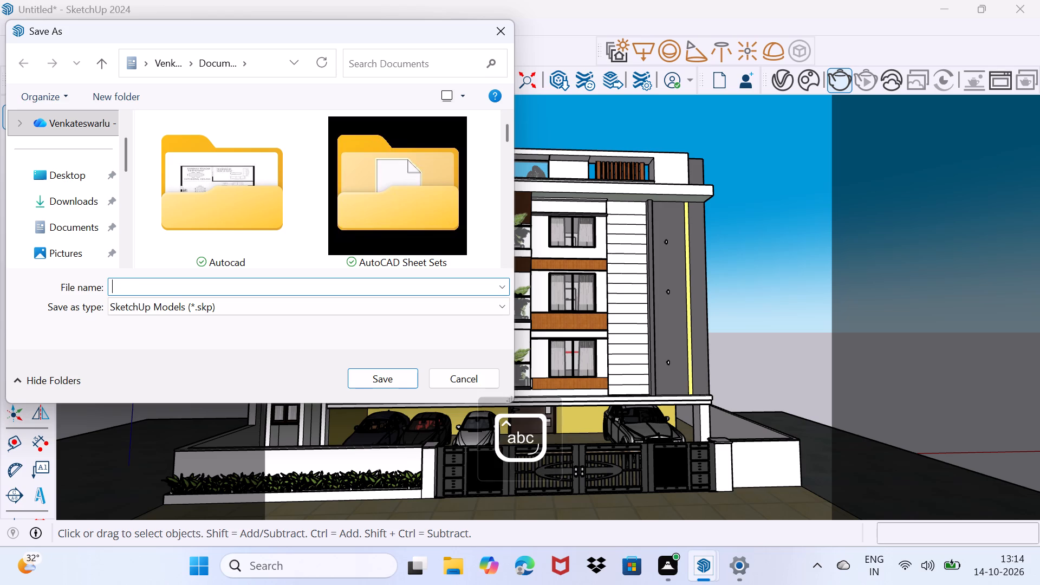
pyautogui.write('ele')
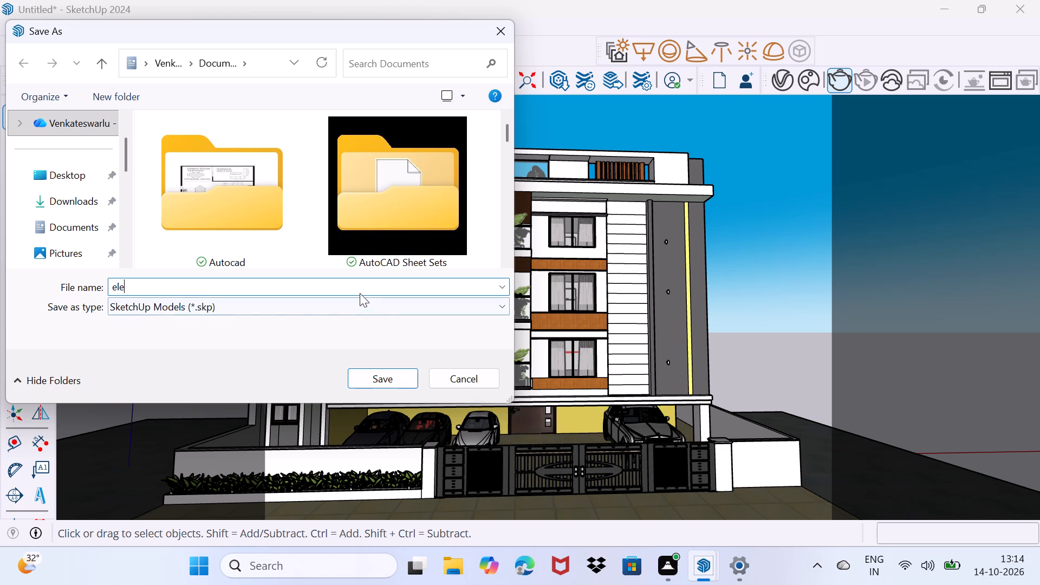
# Look through the existing files in the Documents folder.
pyautogui.scroll(-4, 366, 225)
pyautogui.scroll(2, 366, 225)
pyautogui.scroll(-4, 366, 225)
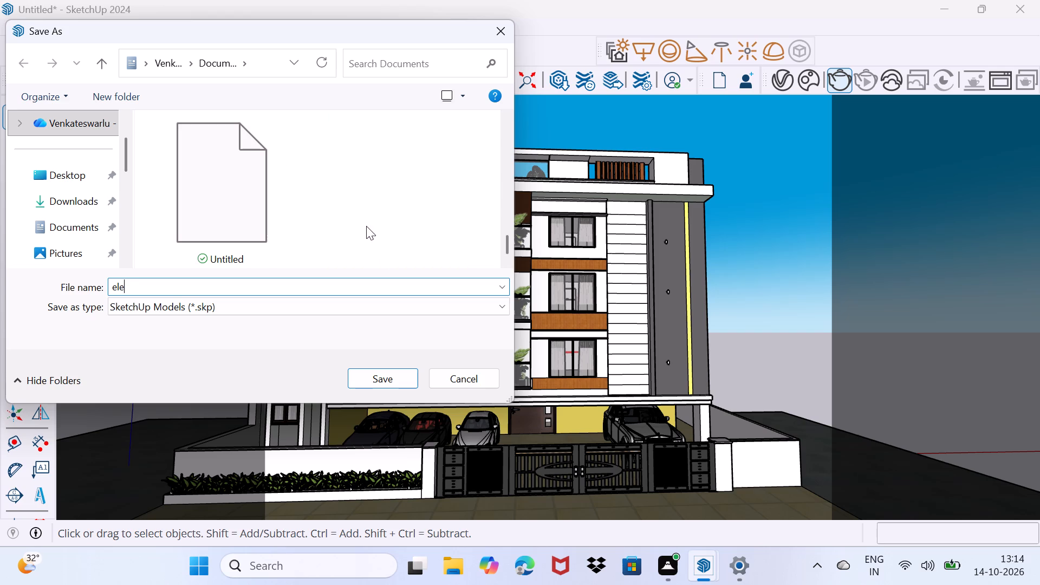
pyautogui.scroll(-4, 366, 226)
pyautogui.scroll(3, 366, 227)
pyautogui.scroll(-3, 366, 226)
pyautogui.scroll(1, 366, 226)
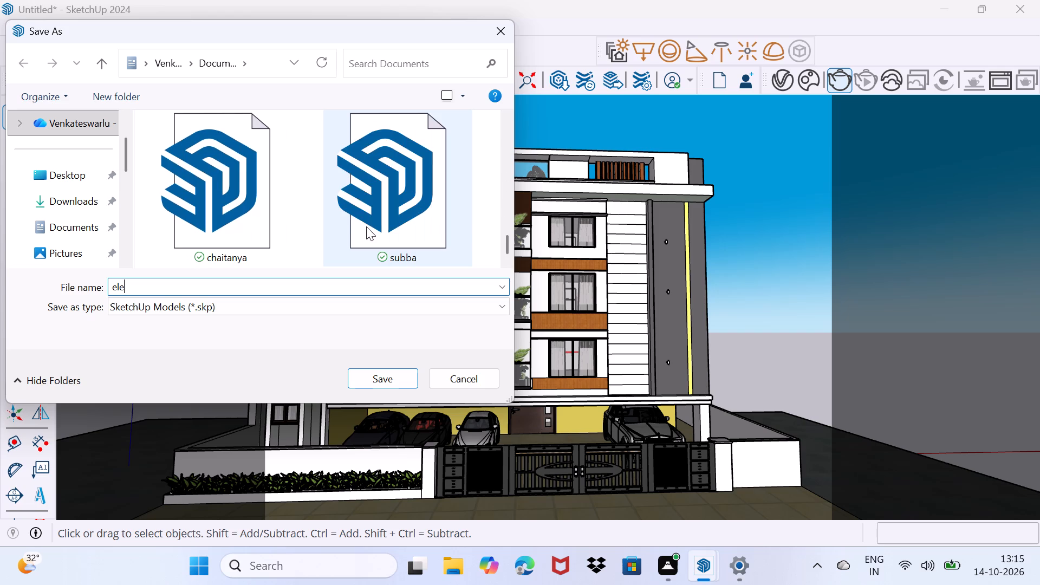
pyautogui.scroll(-1, 366, 226)
pyautogui.scroll(2, 366, 227)
pyautogui.scroll(-1, 366, 225)
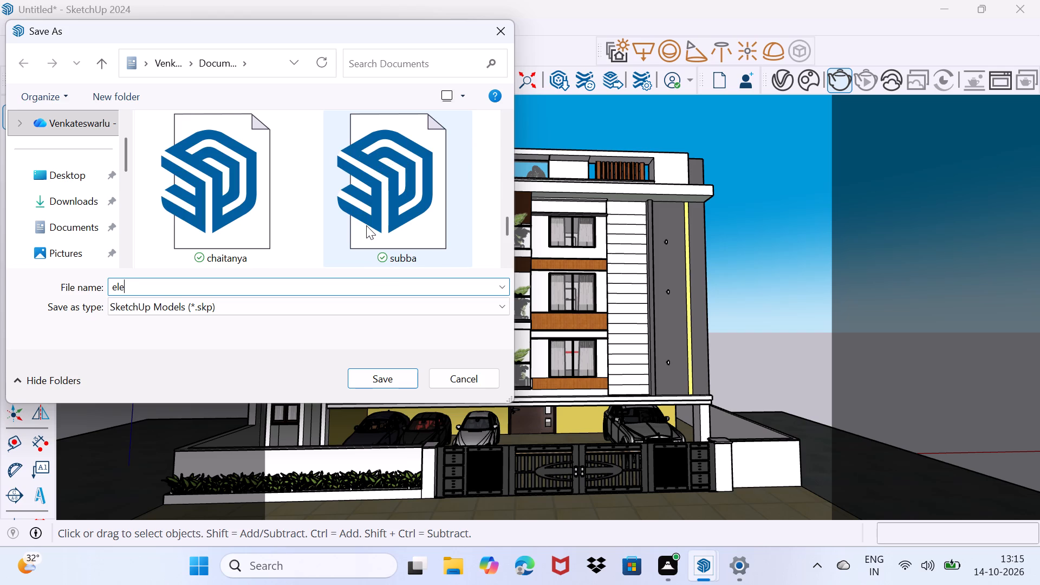
# Change the file name for the saved SketchUp model to venky ele.
pyautogui.press('BackSpace')
pyautogui.press('BackSpace')
pyautogui.press('BackSpace')
pyautogui.press('BackSpace')
pyautogui.press('BackSpace')
pyautogui.press('BackSpace')
pyautogui.press('v')
pyautogui.write('enky')
pyautogui.press('space')
pyautogui.write('ek')
pyautogui.press('BackSpace')
pyautogui.write('le')
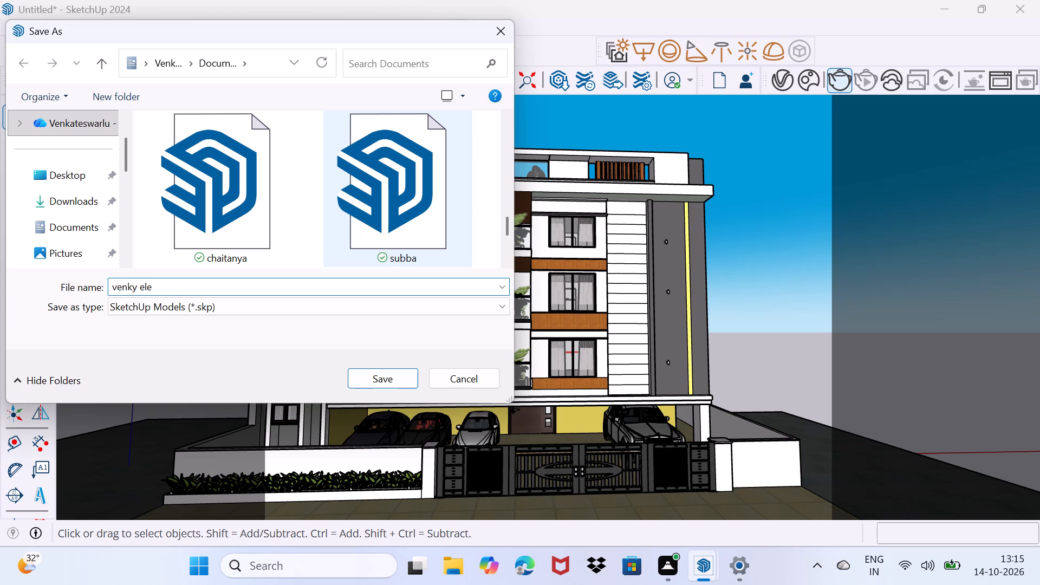
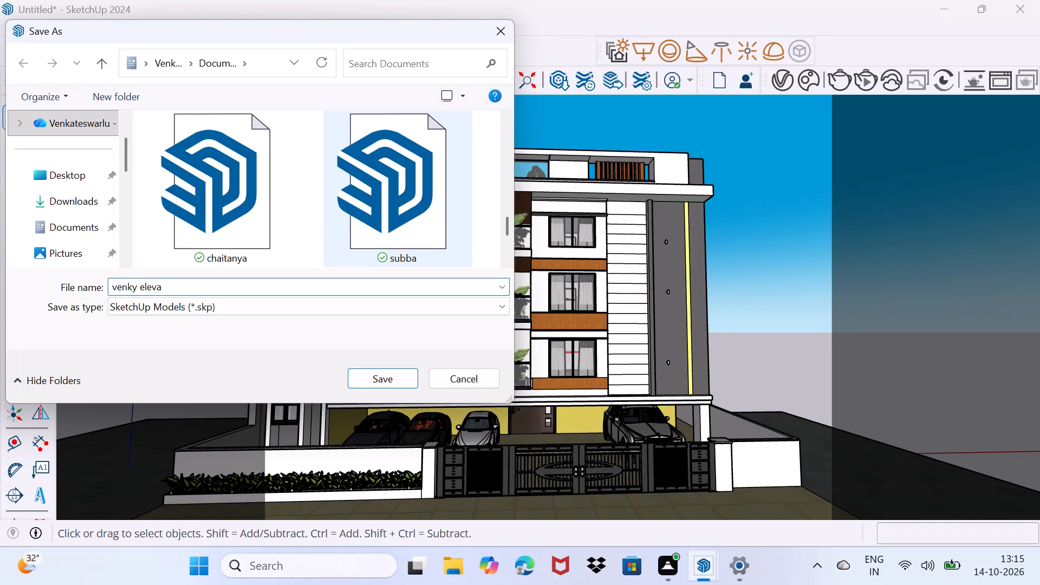
# Complete the file name as venky elevation and save the SketchUp model in the Documents folder.
pyautogui.write('tion')
pyautogui.press('Return')
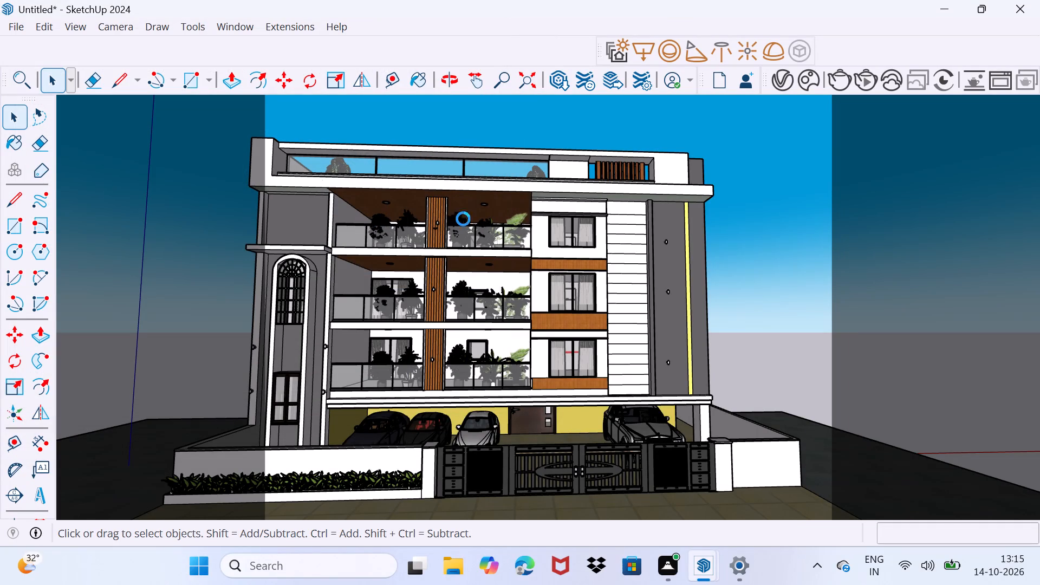